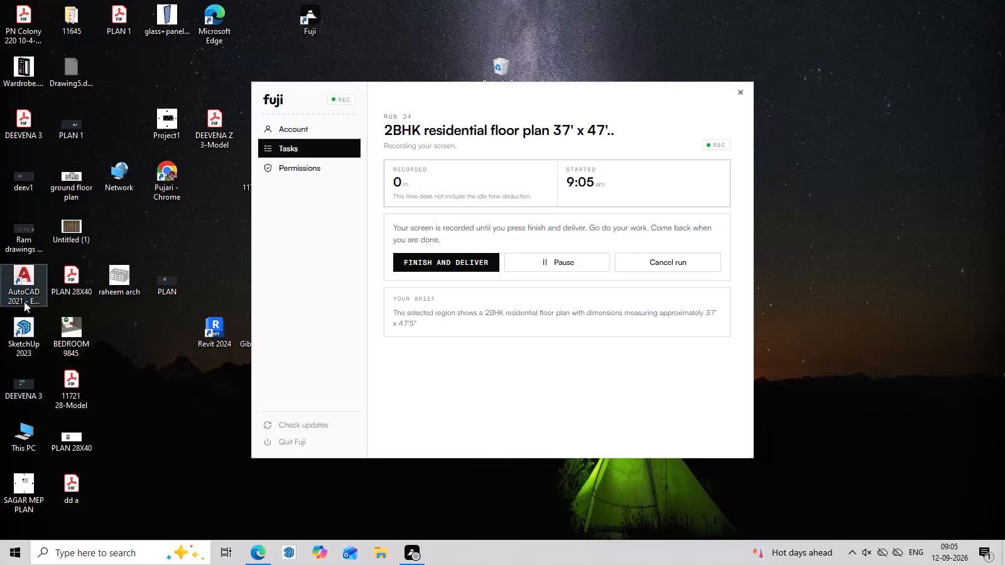
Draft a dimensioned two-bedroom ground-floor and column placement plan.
Launch AutoCAD 2021 and start a new blank drawing.
triple_click(28, 282)
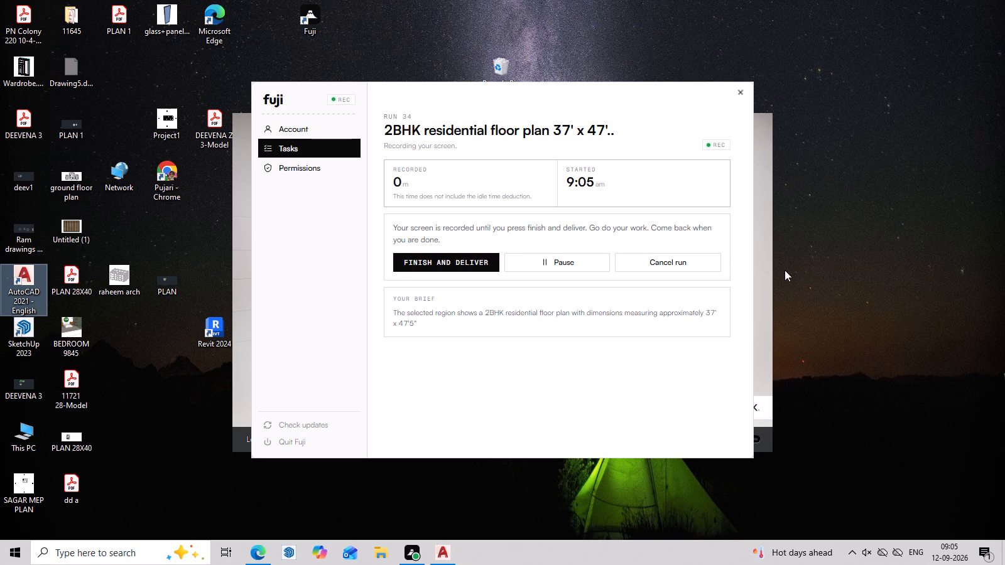
left_click(769, 284)
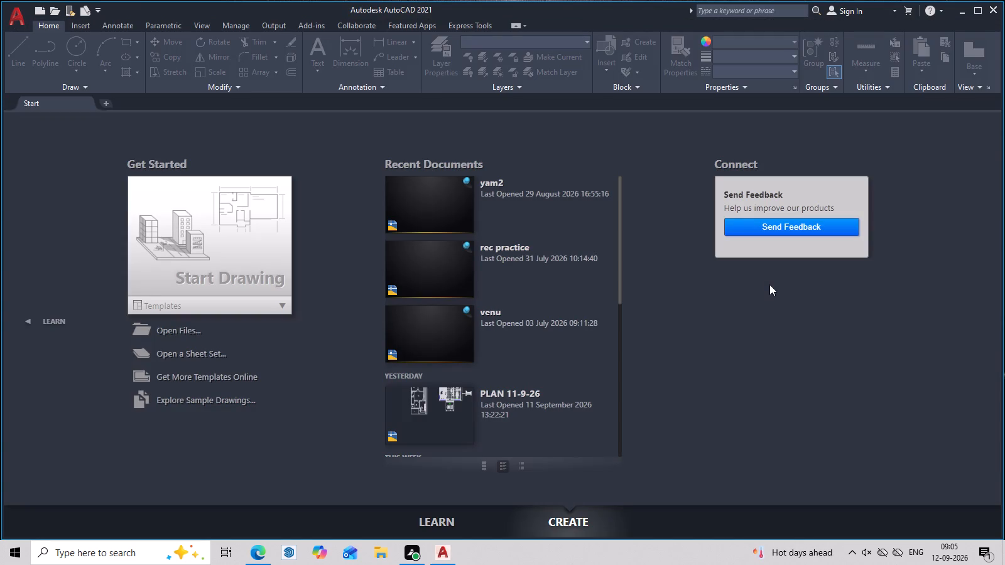
left_click(254, 283)
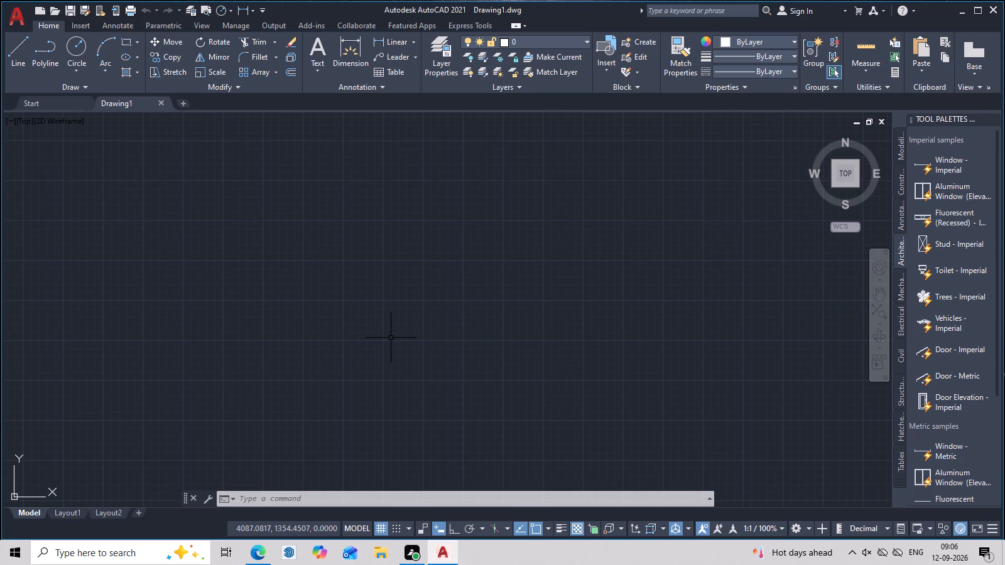
Set the drawing units to Engineering length with 0'-0.00" precision and an insertion scale in inches.
key("i")
key("BackSpace")
type("un")
key("Return")
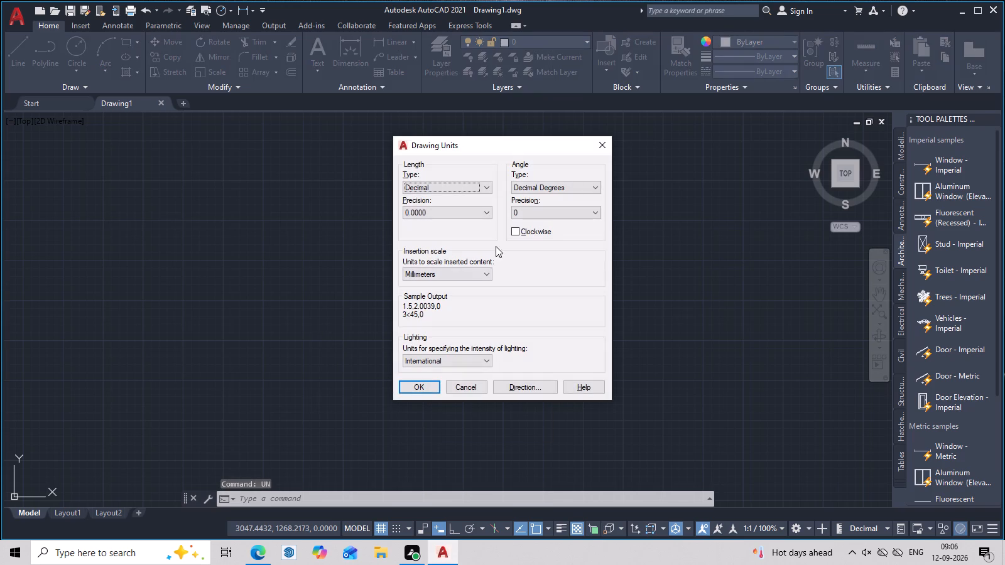
left_click(479, 183)
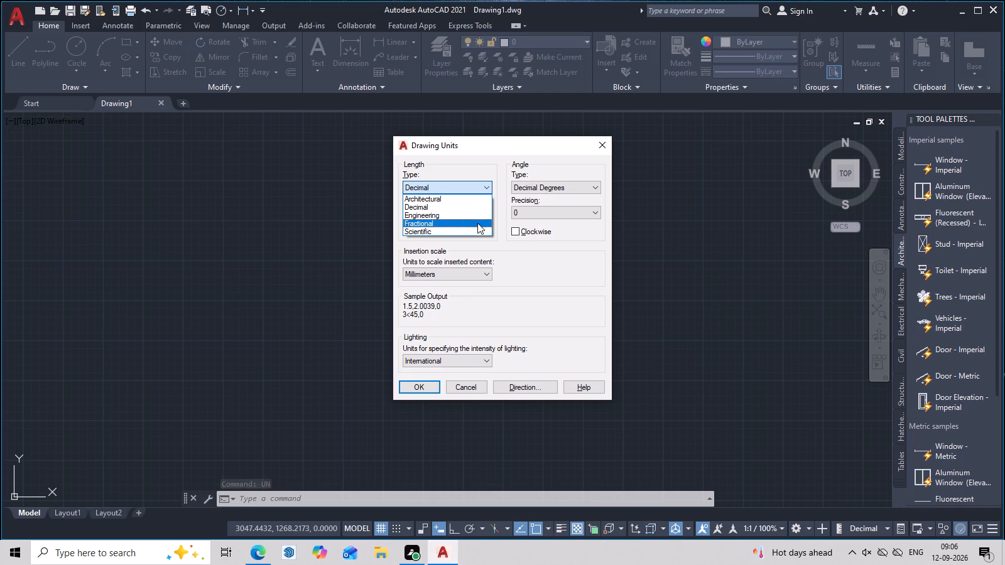
left_click(479, 212)
left_click(479, 215)
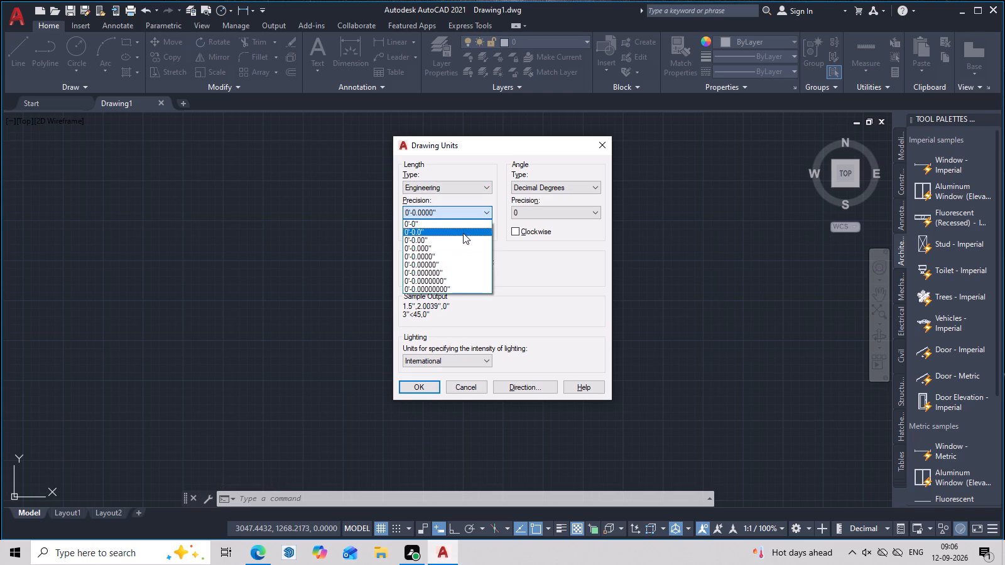
left_click(461, 237)
left_click(438, 275)
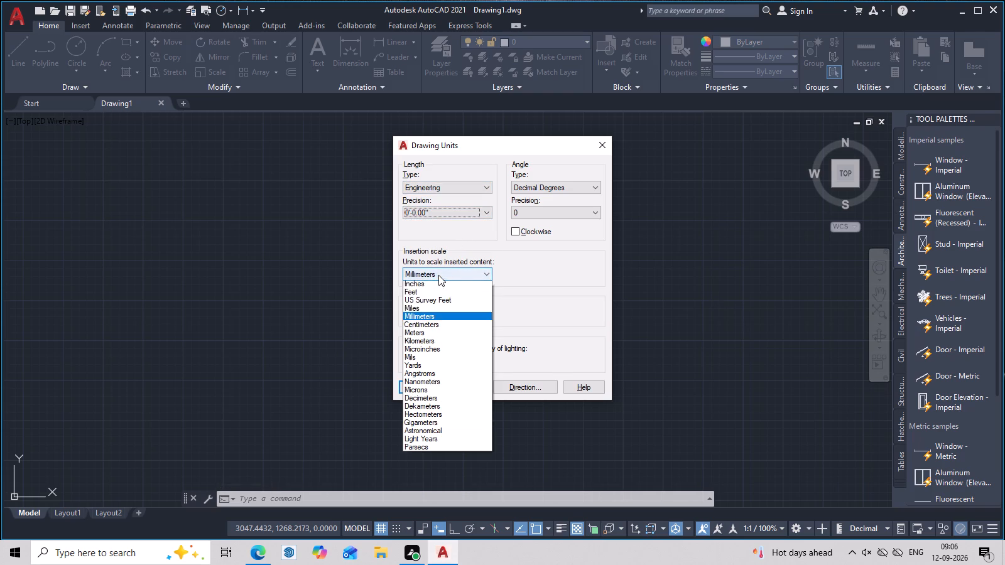
left_click(438, 293)
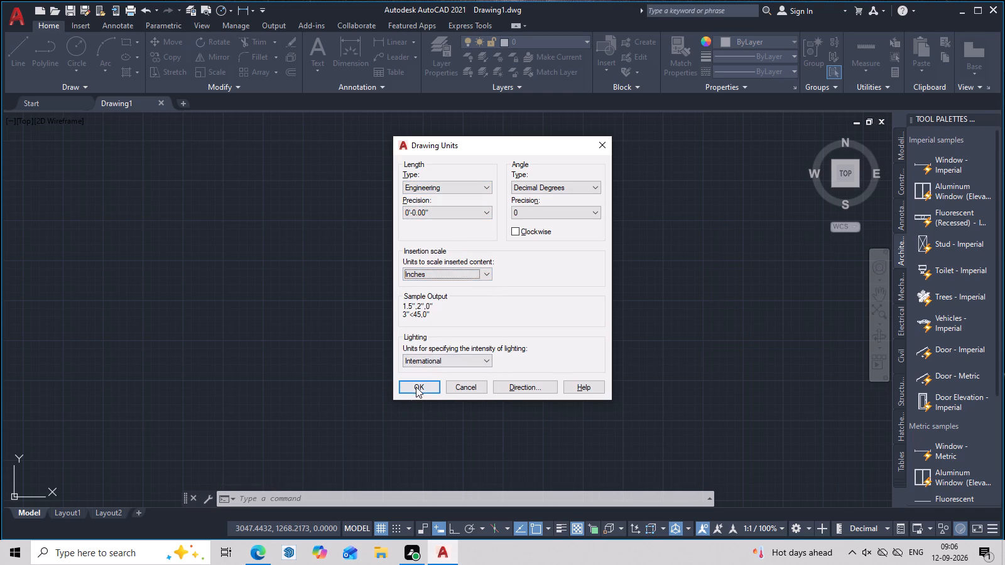
left_click(416, 389)
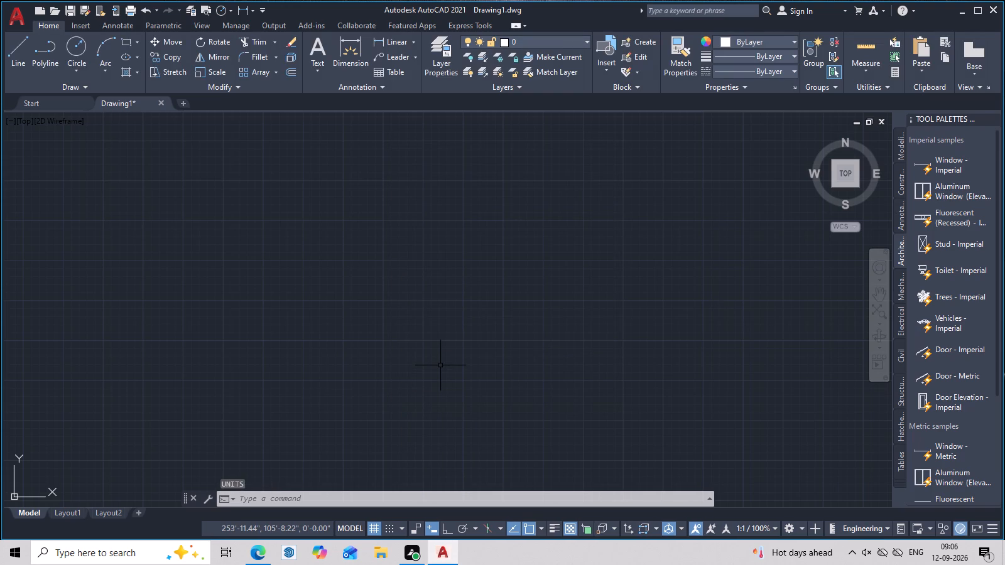
Make the Standard dimension style current and set its primary units to Engineering with 0'-0.00" precision.
type("d")
key("space")
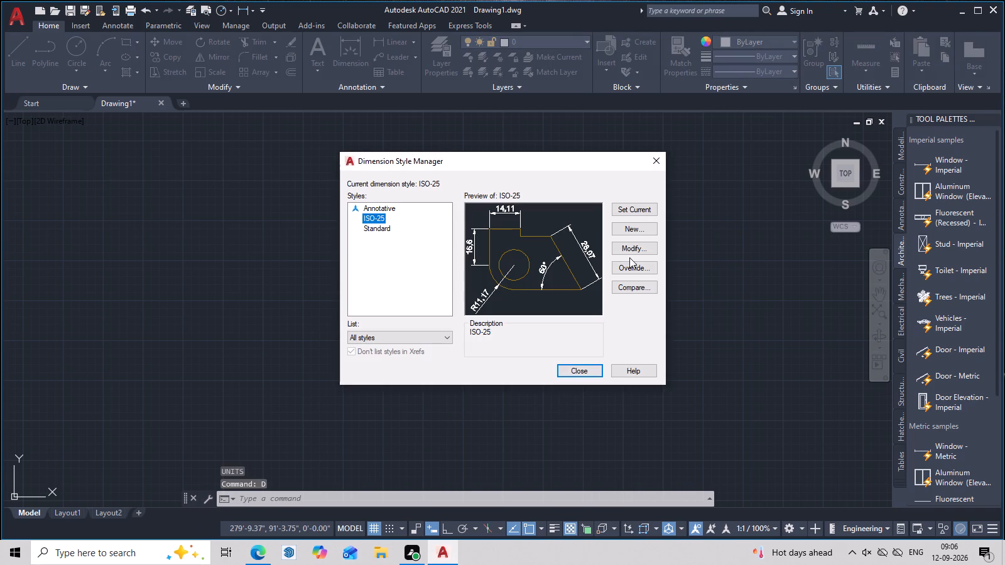
left_click(372, 230)
left_click(635, 205)
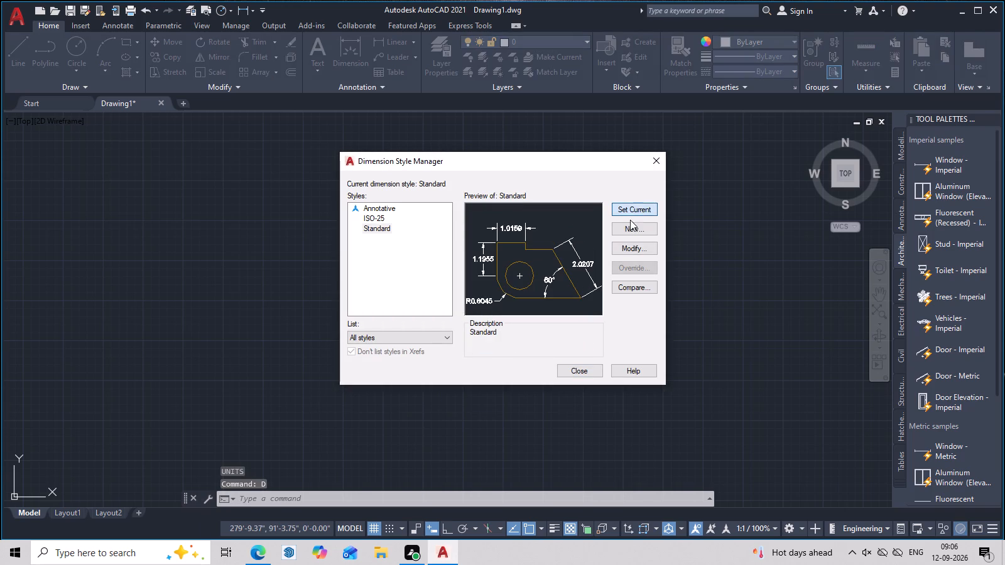
left_click(636, 249)
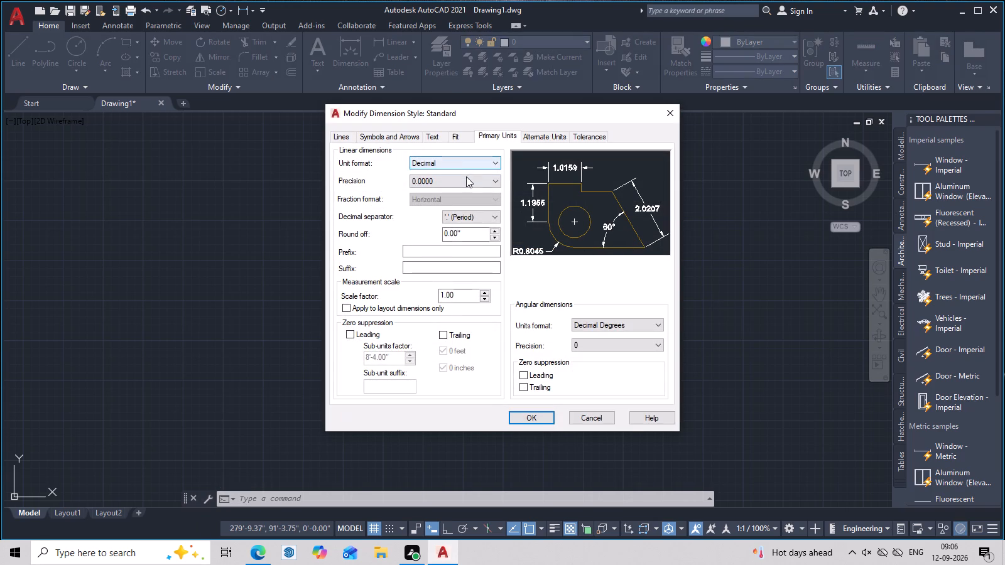
left_click(477, 163)
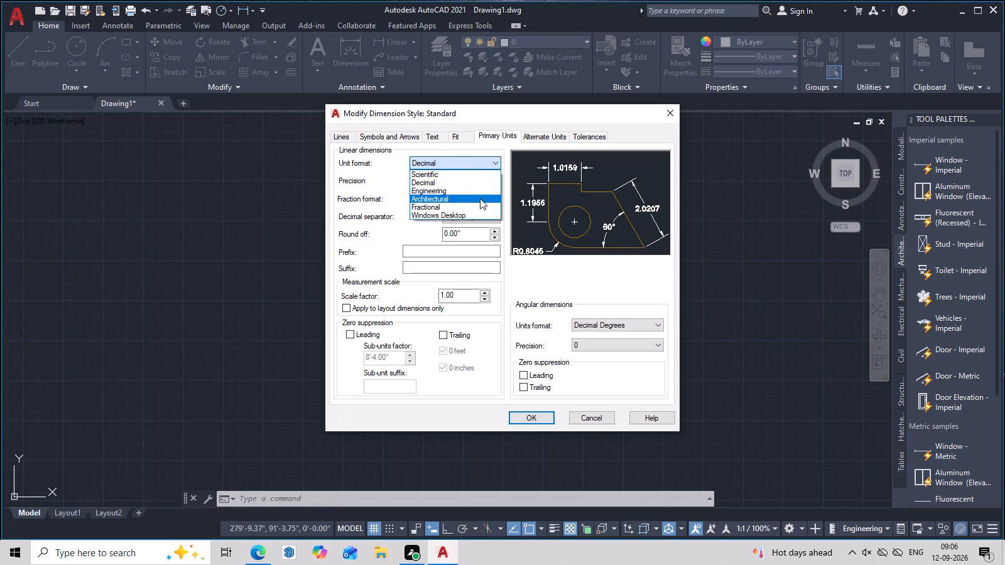
left_click(480, 195)
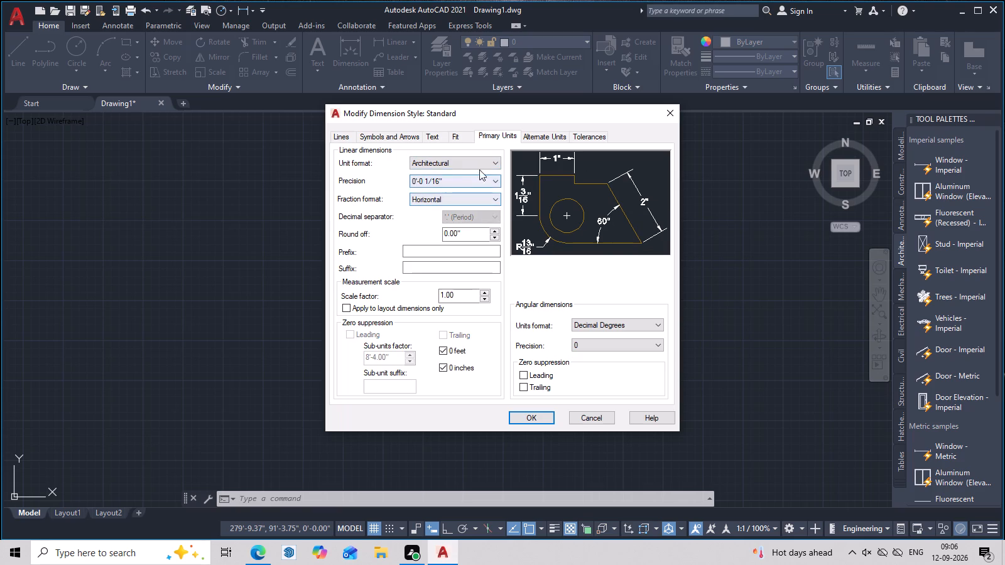
left_click(481, 164)
left_click(477, 188)
left_click(478, 181)
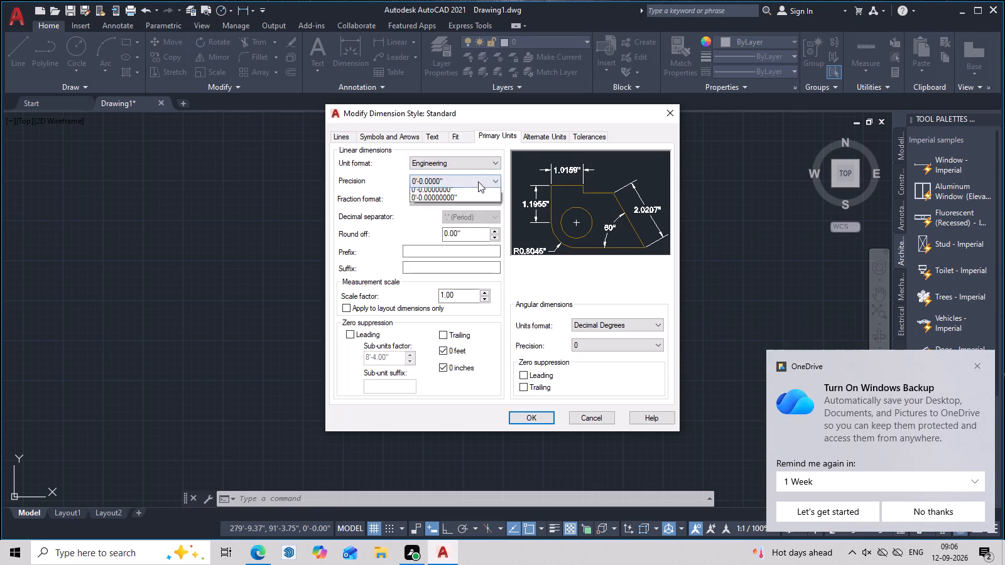
left_click(464, 206)
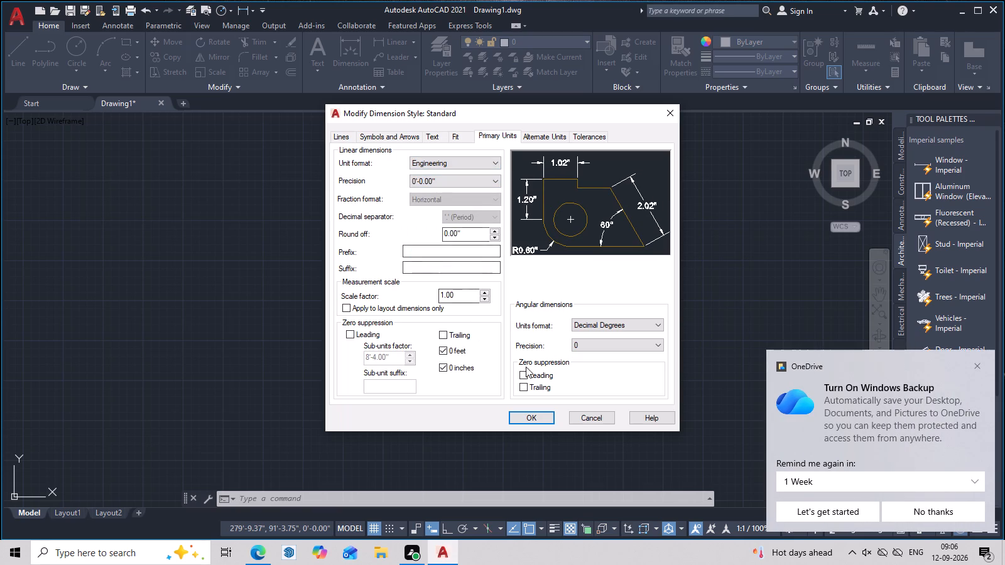
Set the Standard dimension style's text height to 5 and arrow size to 5, and apply the changes.
left_click(426, 139)
left_click_drag(480, 223, 373, 232)
key("BackSpace")
key("5")
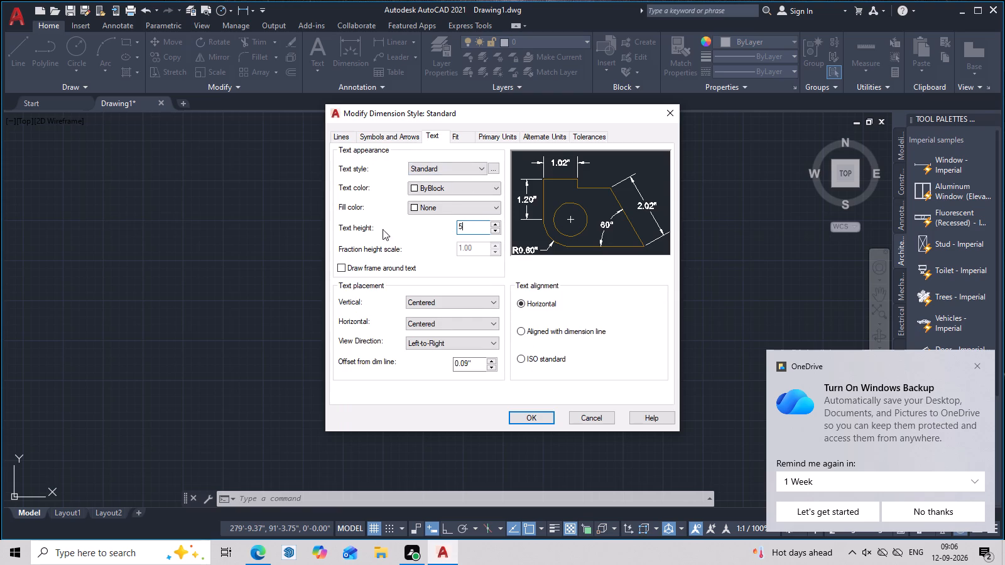
left_click(403, 141)
left_click_drag(372, 262, 356, 264)
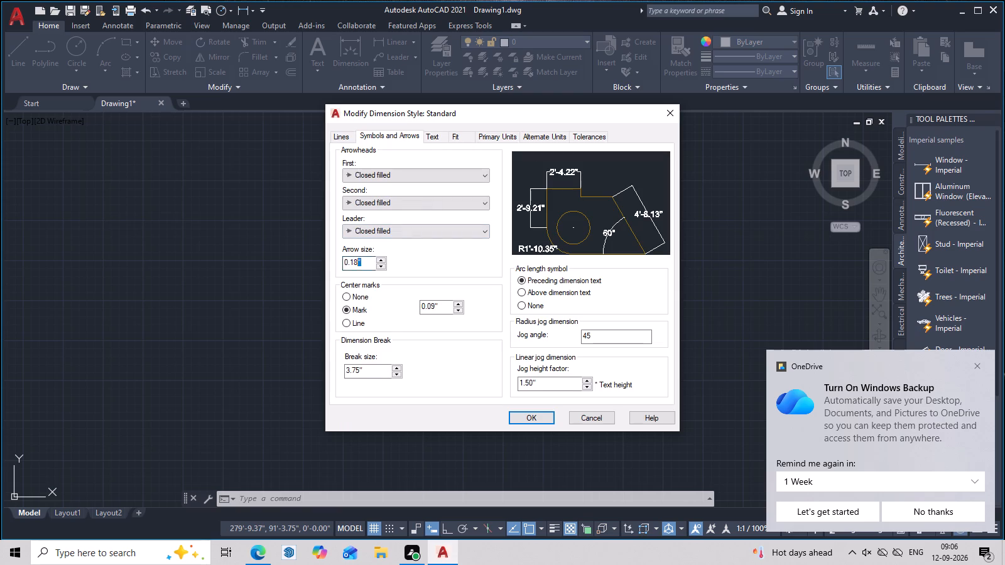
left_click_drag(356, 264, 339, 266)
left_click(335, 266)
key("BackSpace")
key("5")
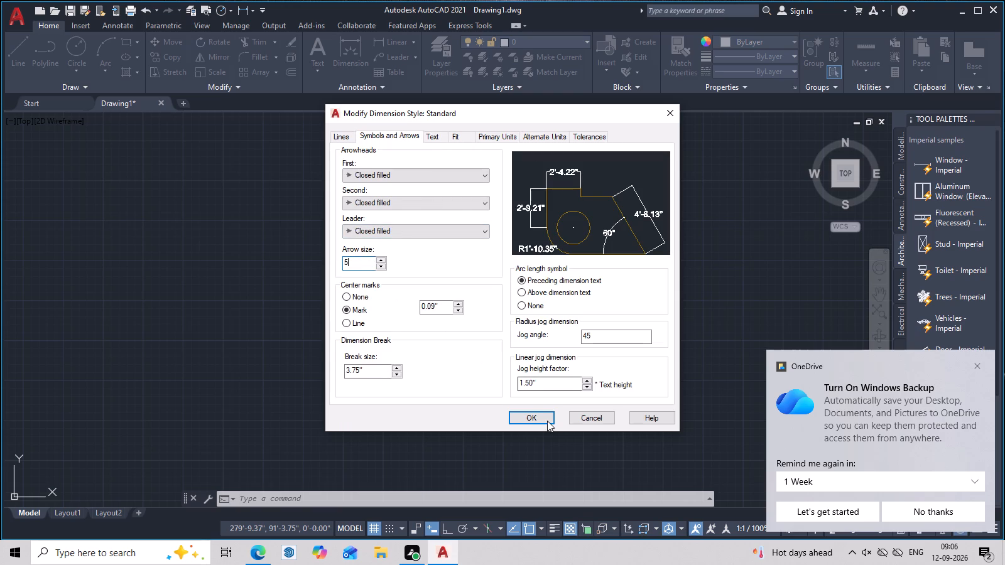
left_click(549, 421)
left_click(577, 372)
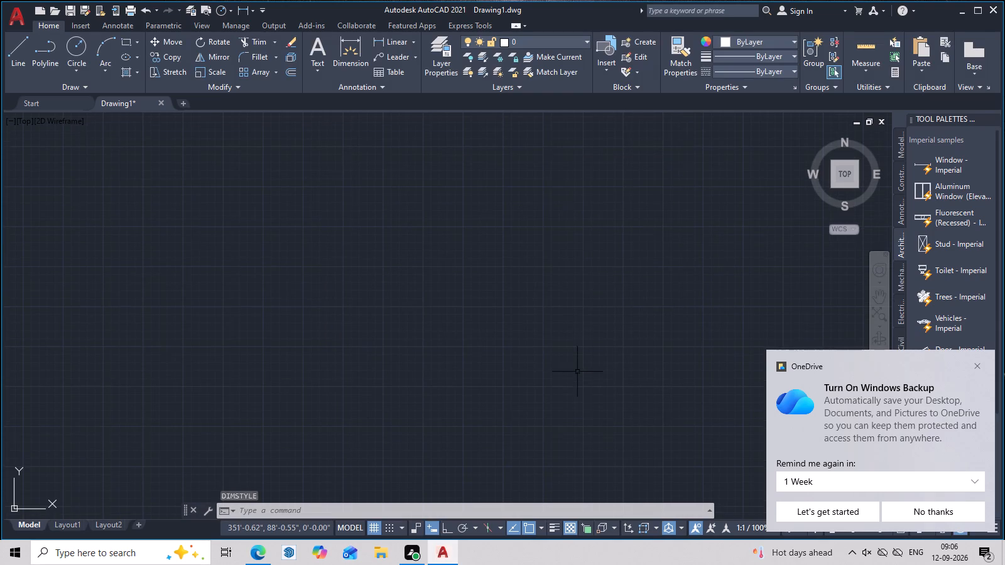
key("Escape")
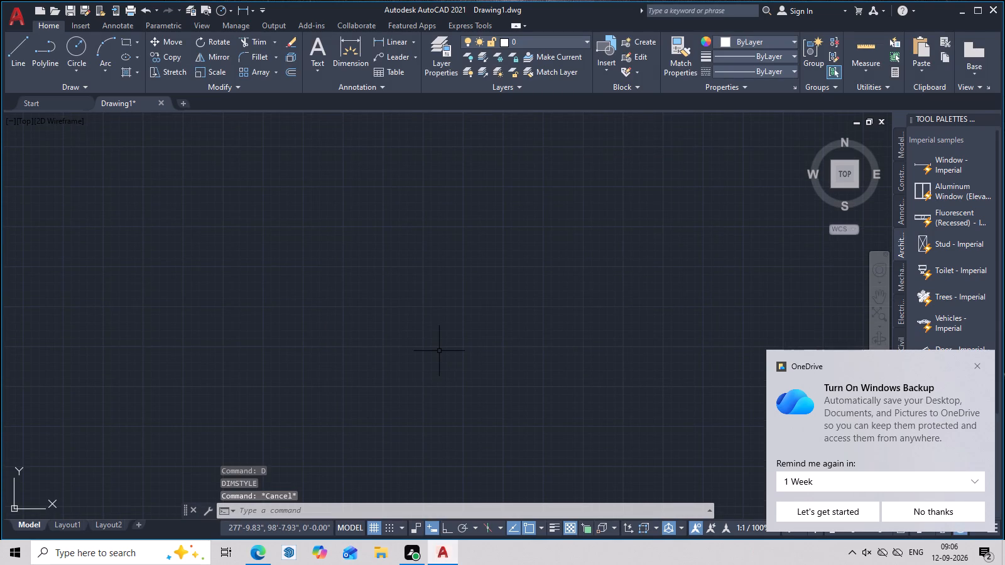
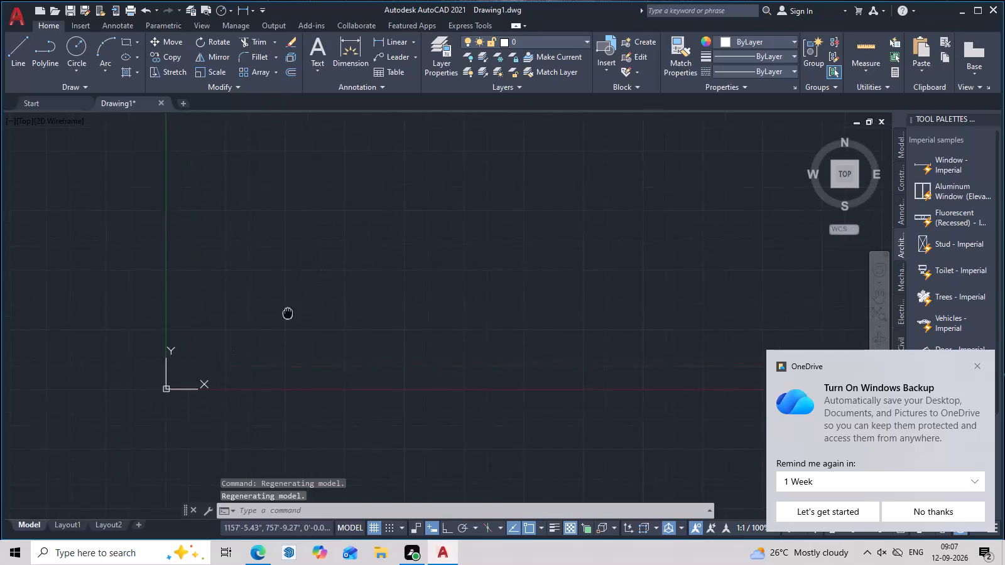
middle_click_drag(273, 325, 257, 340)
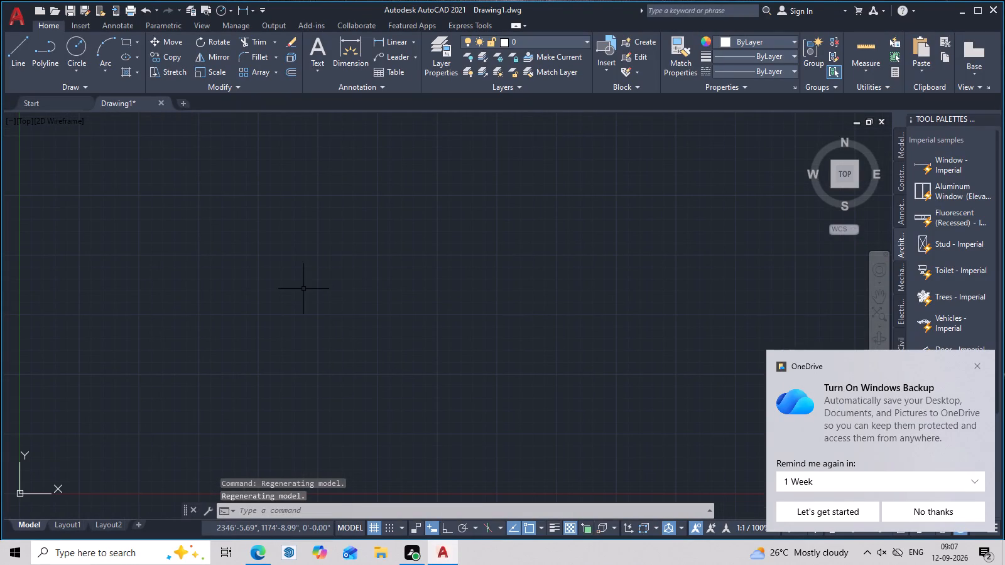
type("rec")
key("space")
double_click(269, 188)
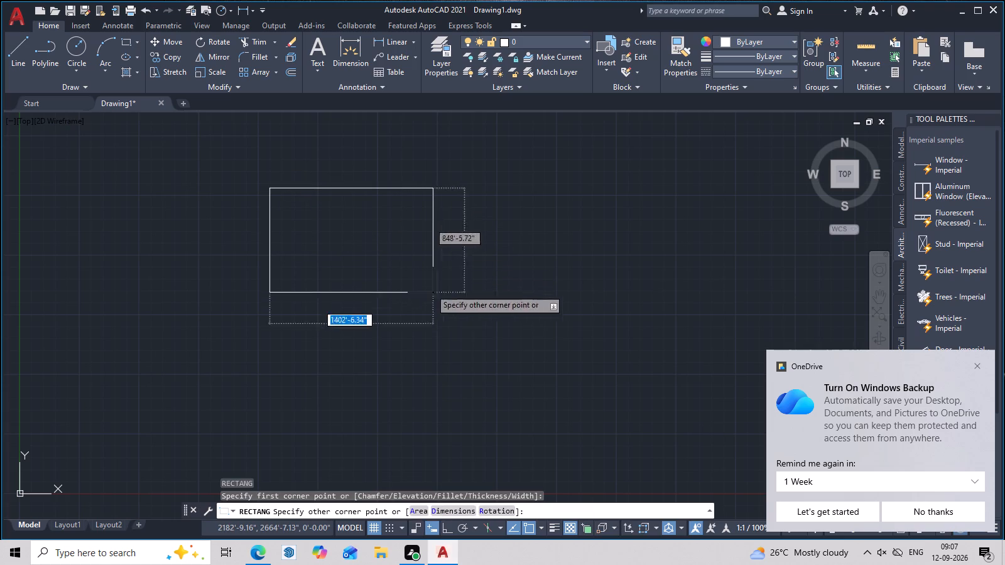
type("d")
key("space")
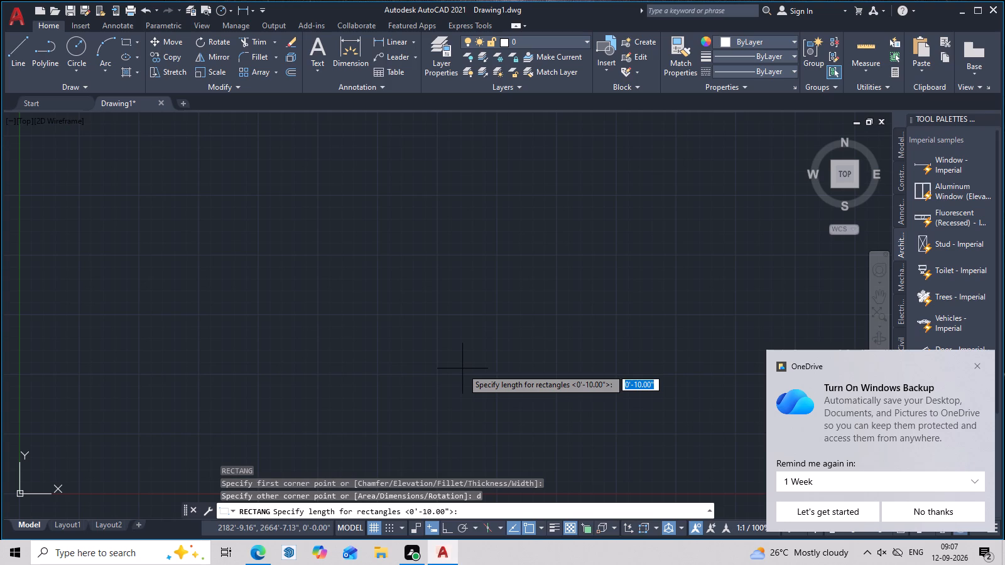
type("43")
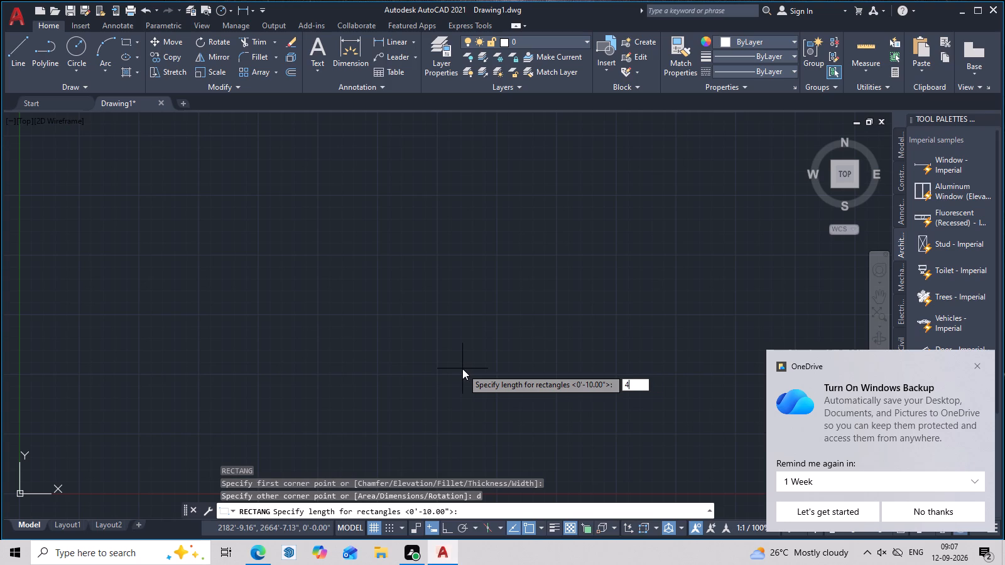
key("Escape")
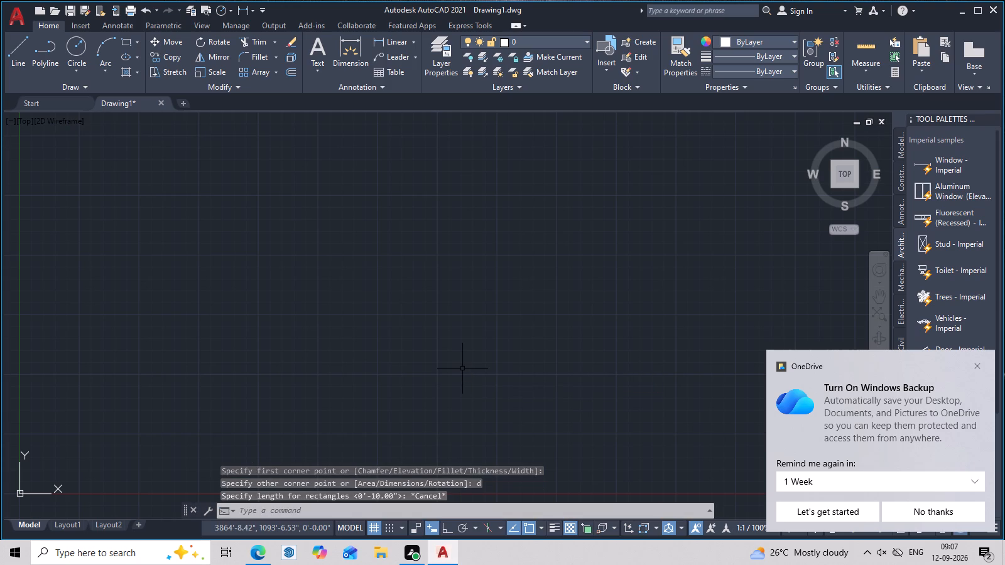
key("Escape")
Draw a 43' near-horizontal line running rightward as the top edge of the outline.
key("l")
key("space")
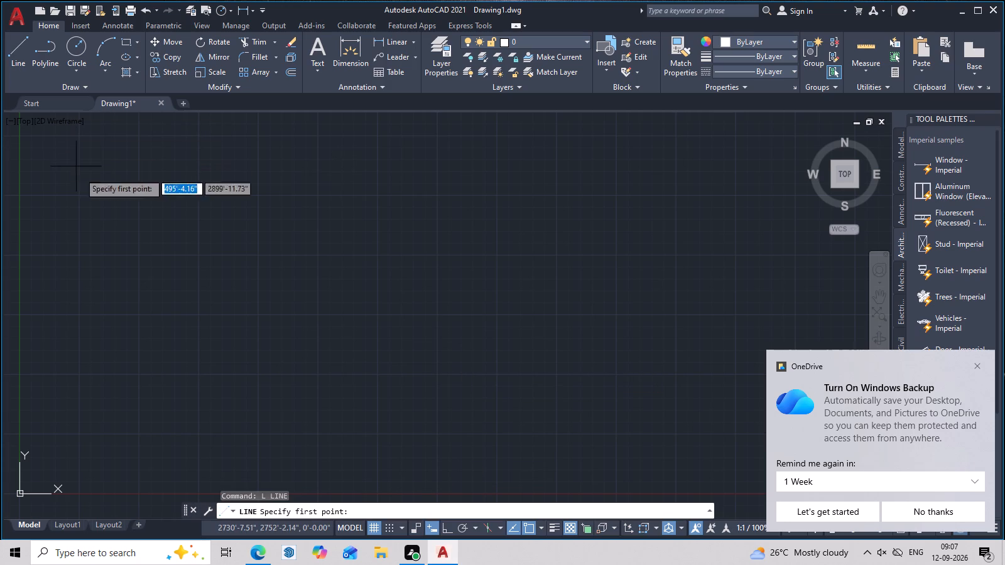
left_click(247, 184)
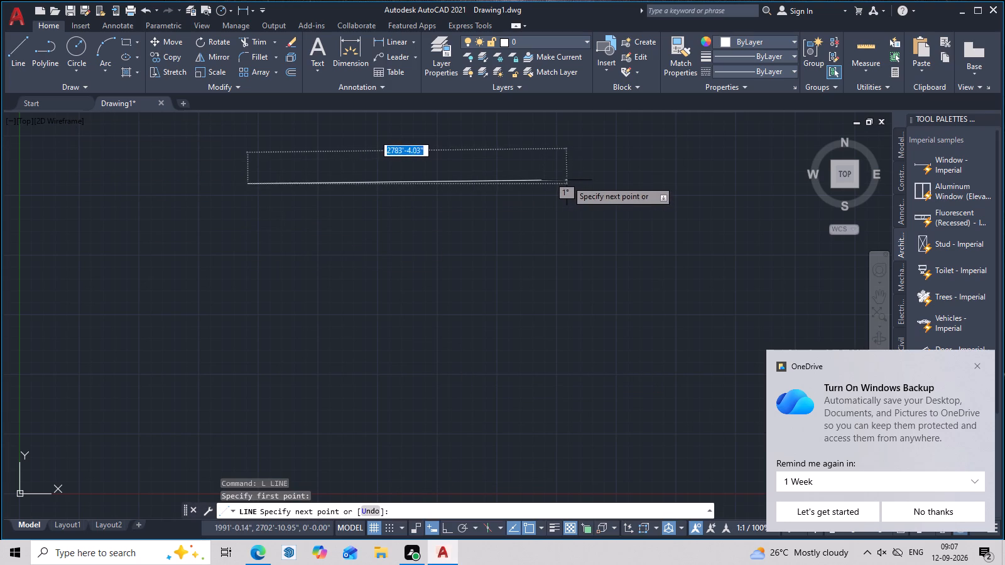
type("43'")
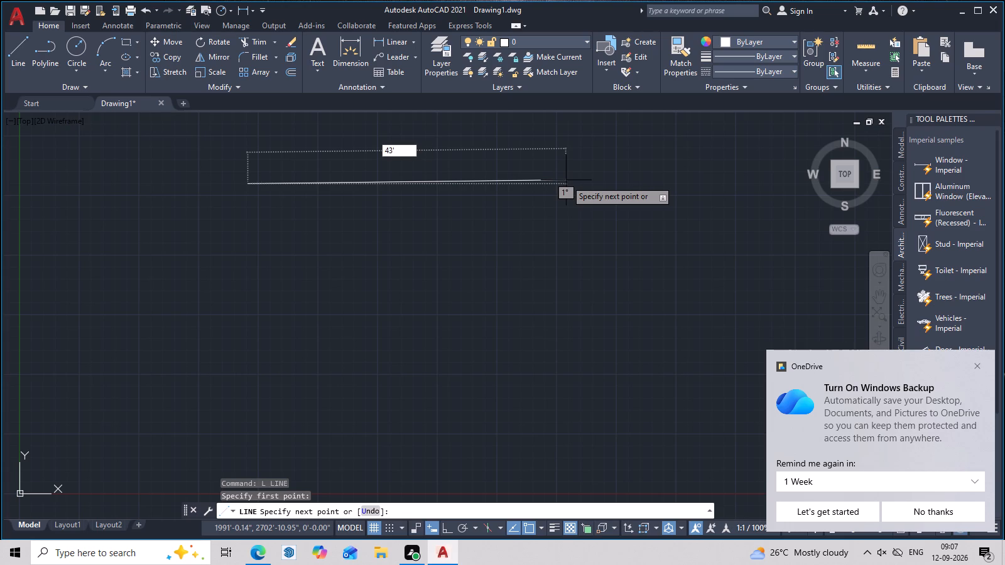
key("Return")
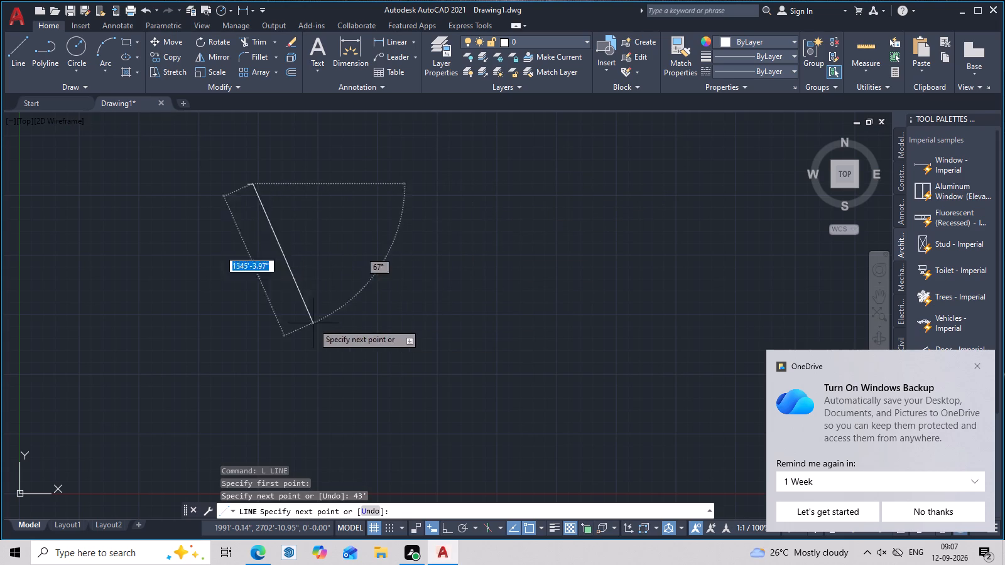
scroll(232, 220, "up", 5)
middle_click_drag(248, 224, 259, 393)
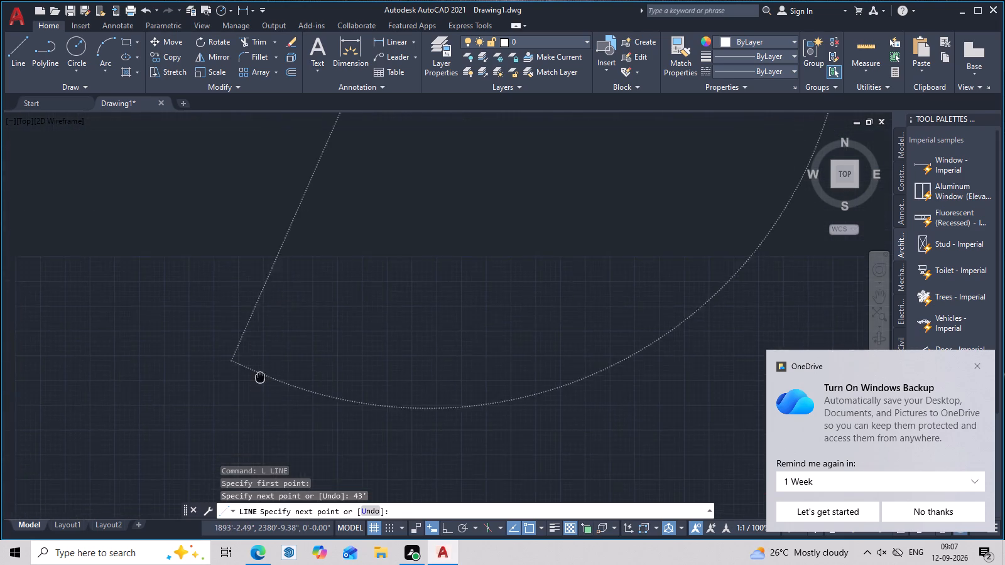
middle_click_drag(259, 393, 247, 468)
scroll(290, 345, "down", 6)
scroll(275, 323, "up", 8)
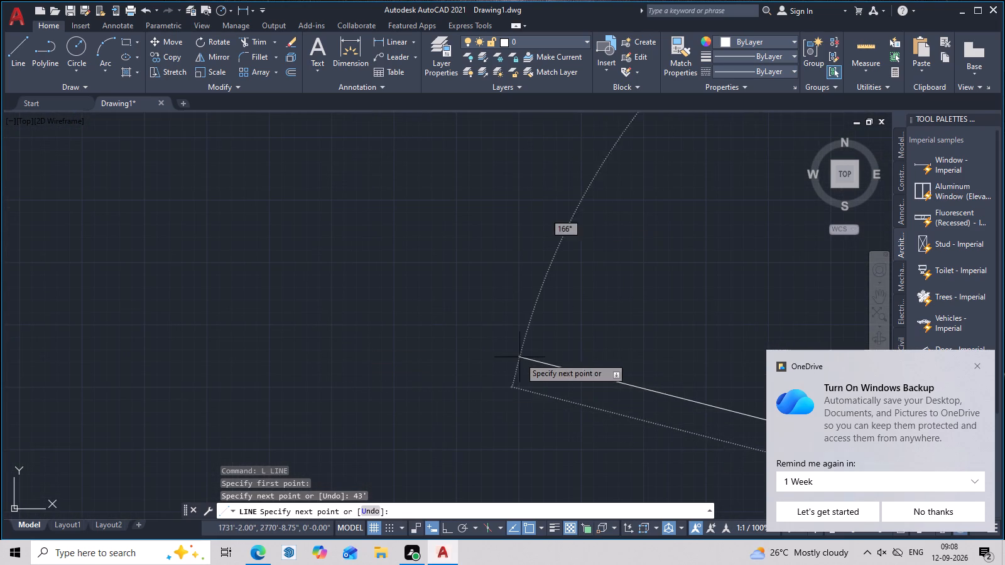
key("Escape")
With Ortho on, draw a 47'5" line straight down from the right end of the top edge.
scroll(368, 294, "down", 7)
scroll(407, 304, "up", 8)
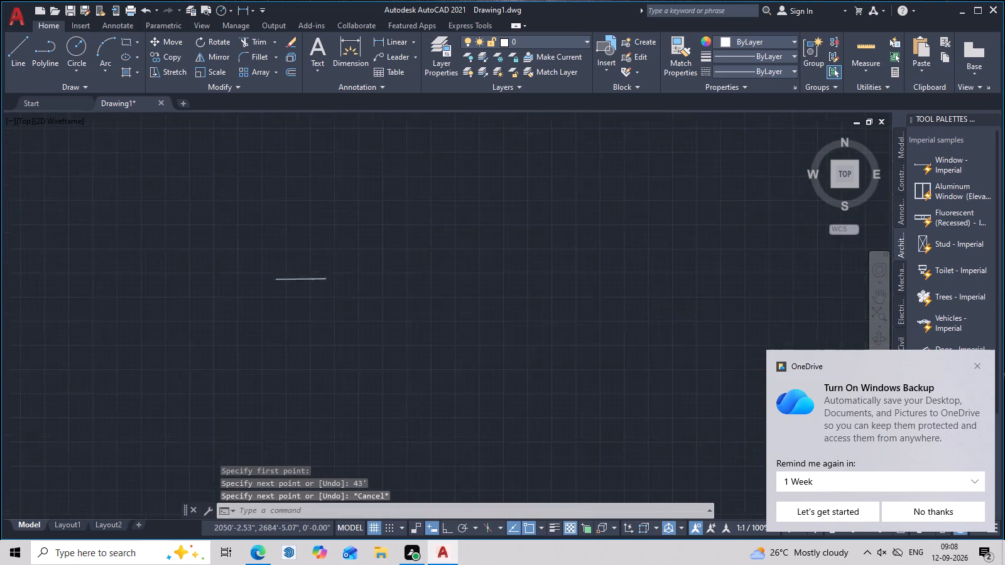
scroll(313, 298, "up", 1)
middle_click_drag(299, 296, 486, 347)
scroll(376, 313, "up", 2)
scroll(376, 313, "down", 3)
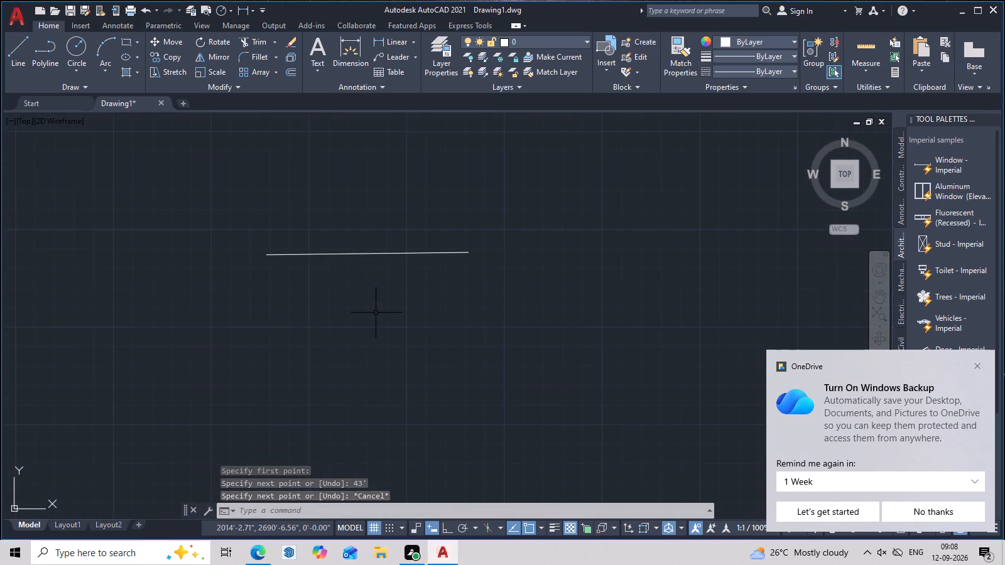
scroll(461, 225, "up", 2)
middle_click_drag(446, 263, 576, 217)
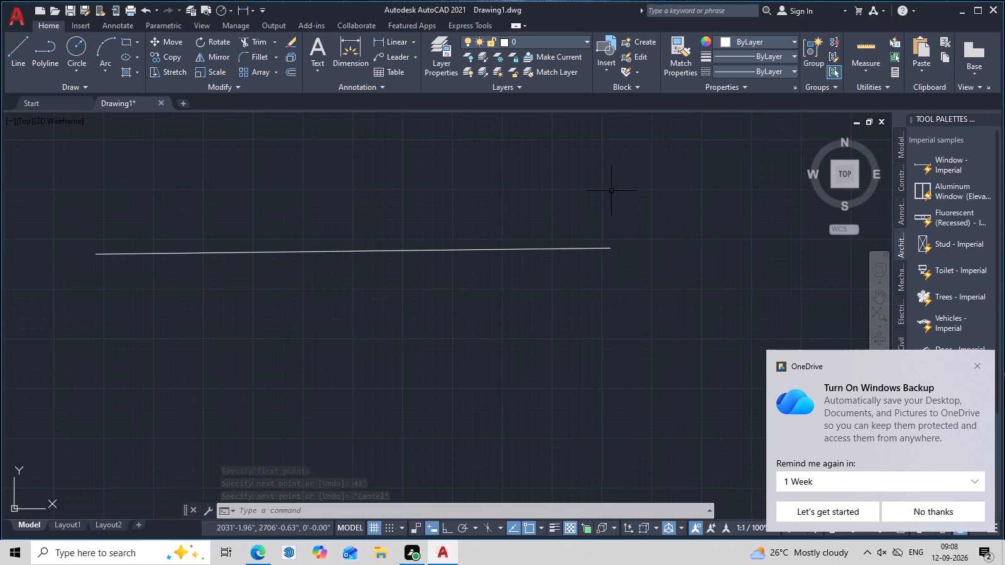
middle_click_drag(215, 266, 256, 226)
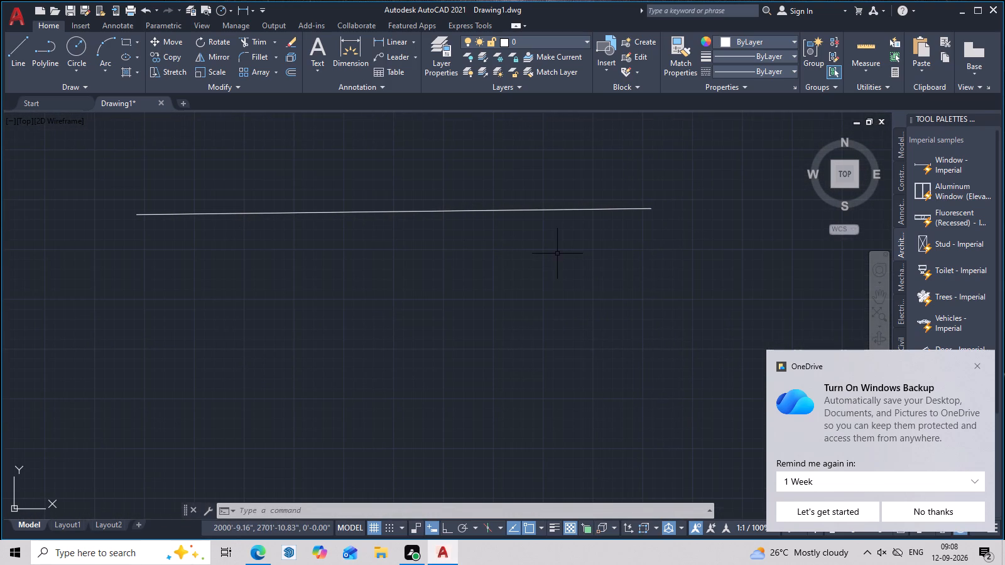
key("l")
key("space")
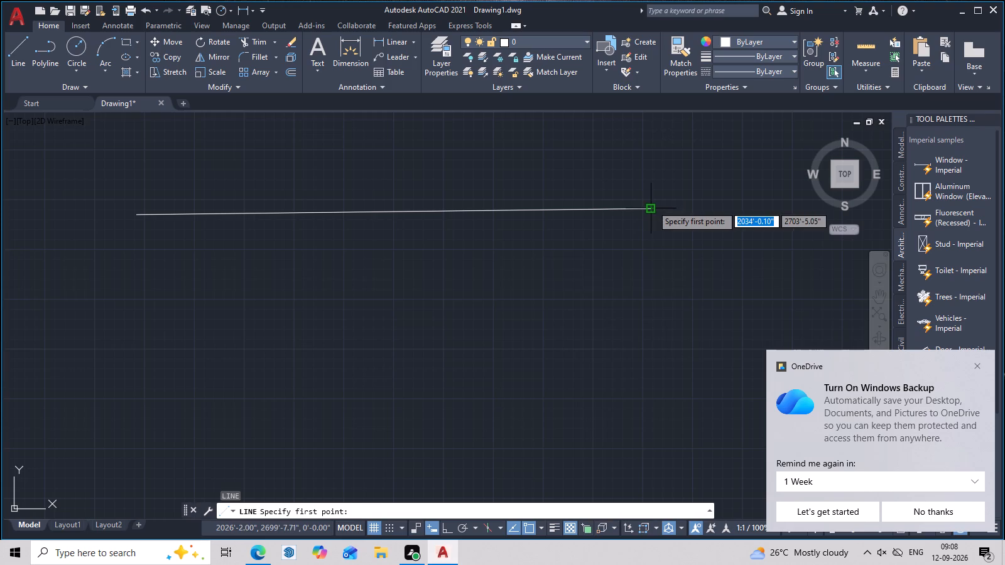
left_click(651, 206)
key("F8")
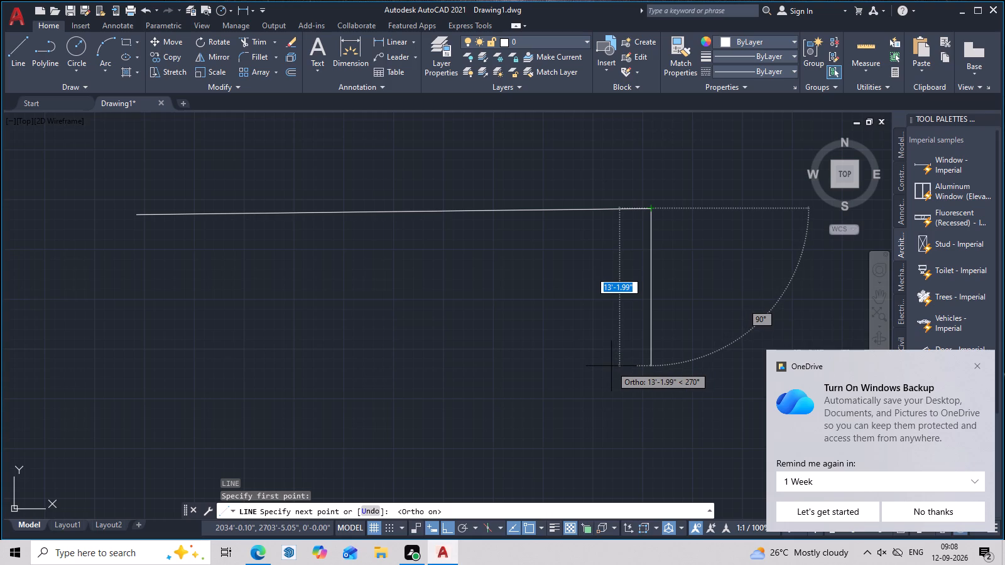
type("47")
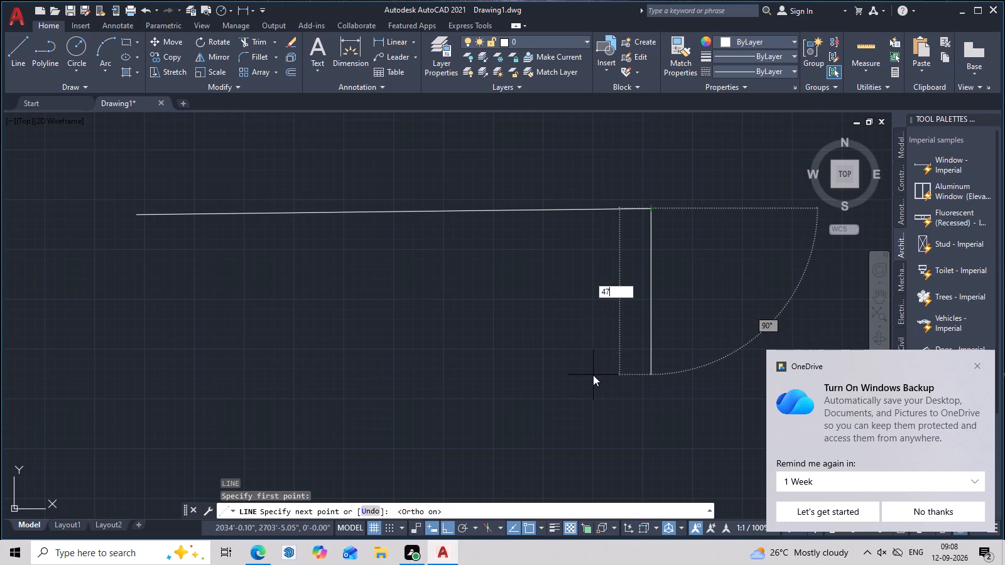
type("'5")
key("shift+quotedbl")
key("Return")
Continue the line 45' horizontally to the left as the bottom edge of the outline.
scroll(586, 375, "down", 4)
middle_click_drag(584, 370, 584, 329)
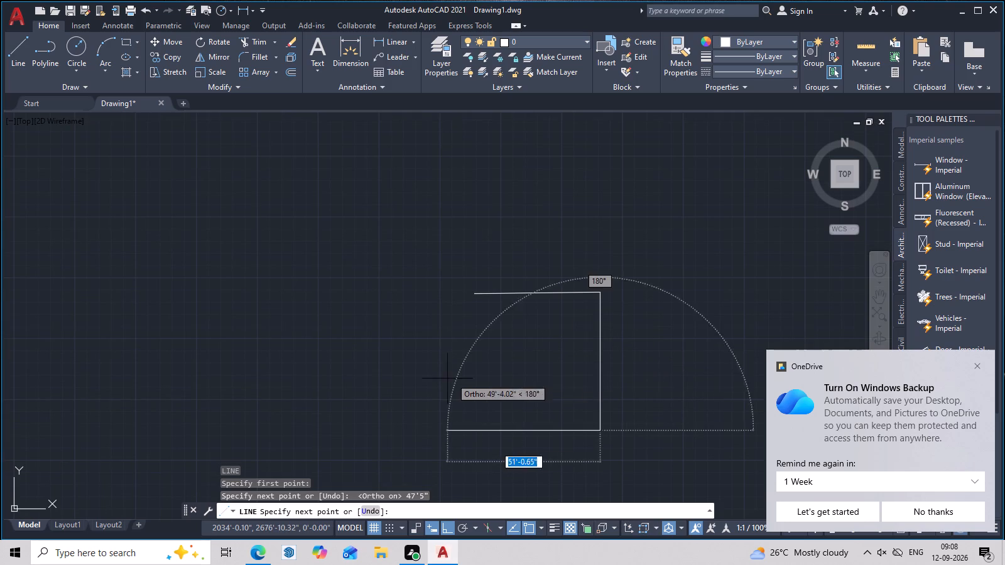
type("45")
key("apostrophe")
key("Return")
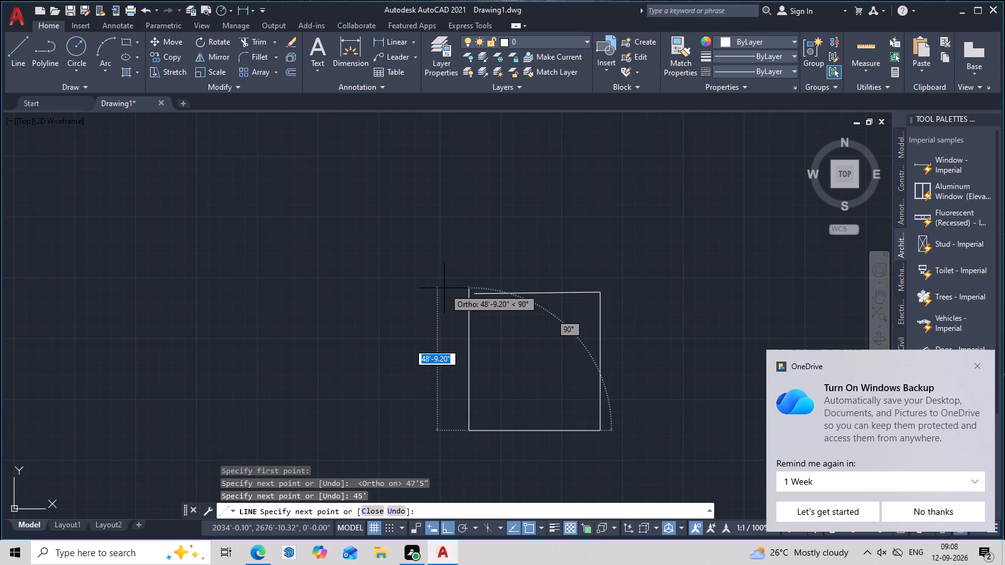
key("Escape")
With Ortho off, close the outline with a line joining the left ends of the top and bottom edges.
middle_click_drag(504, 323, 558, 316)
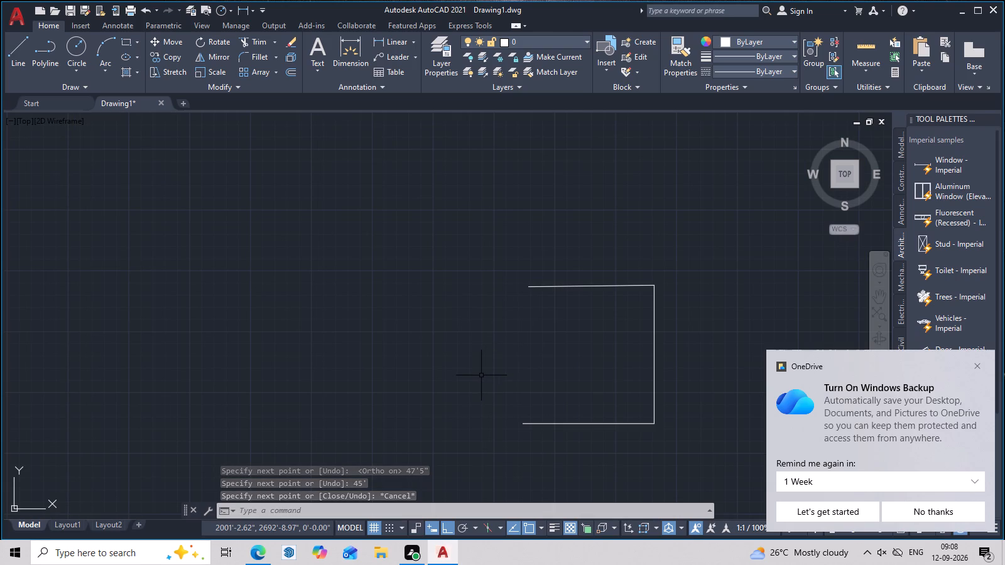
key("l")
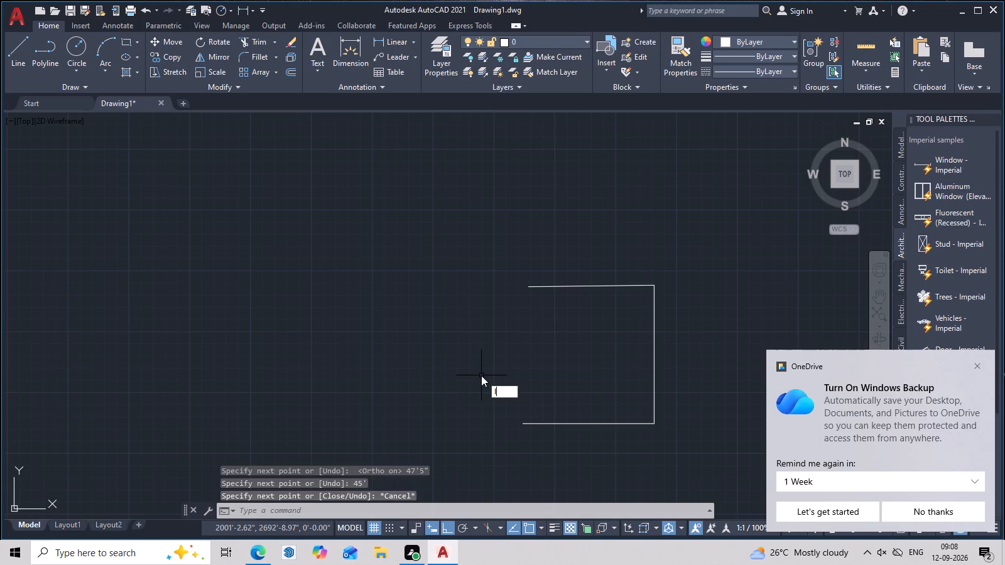
key("space")
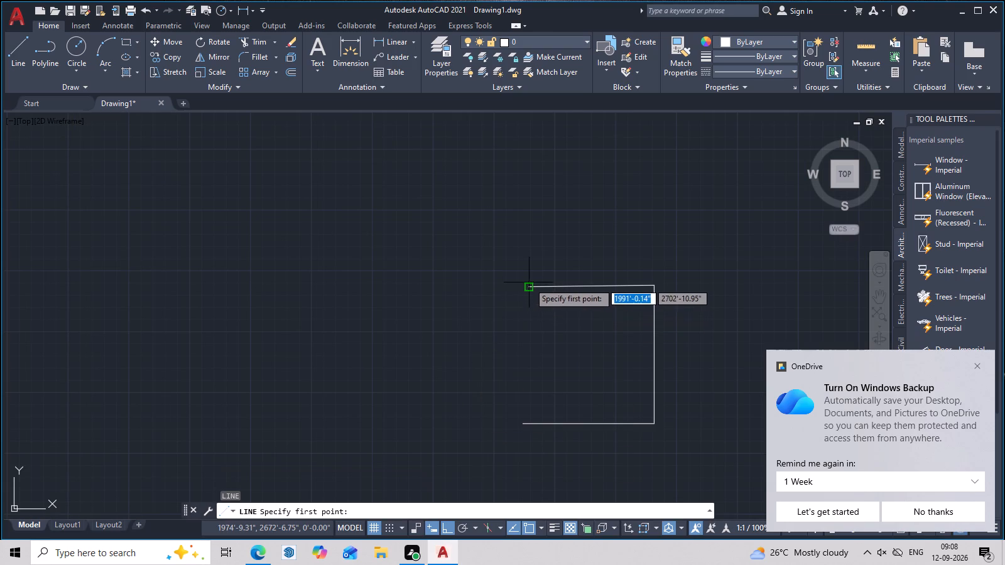
left_click(526, 283)
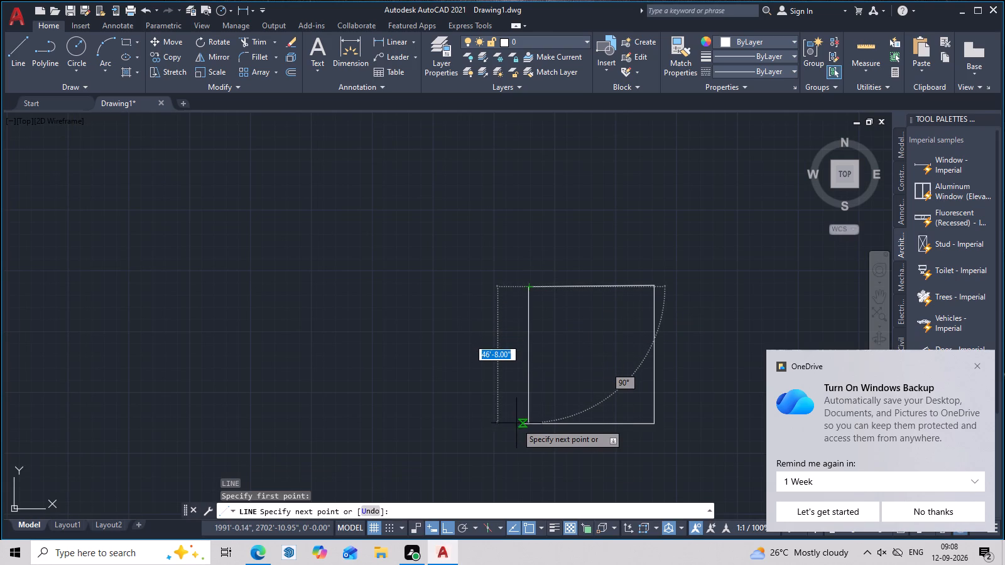
key("F8")
scroll(520, 428, "up", 3)
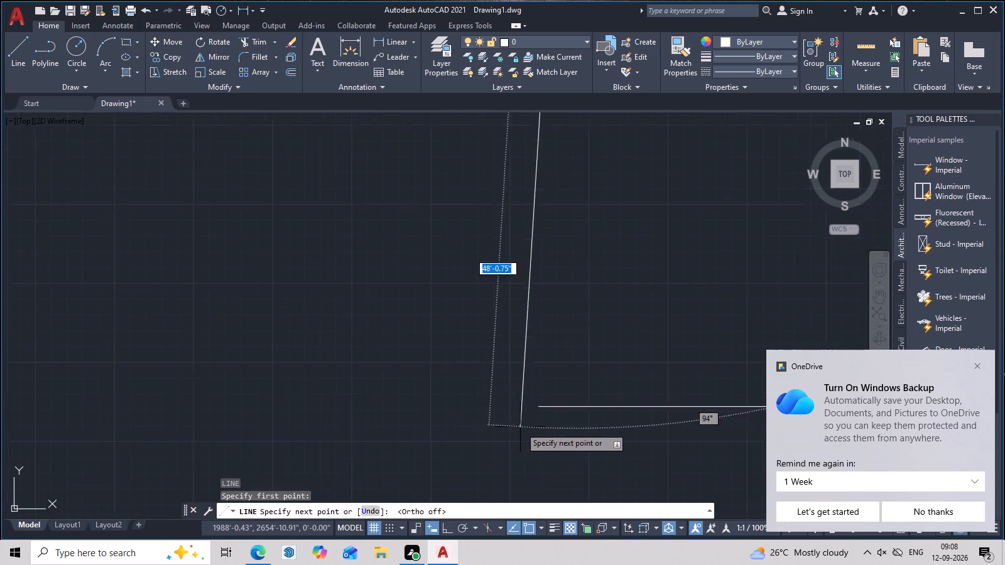
scroll(520, 427, "up", 4)
left_click(576, 362)
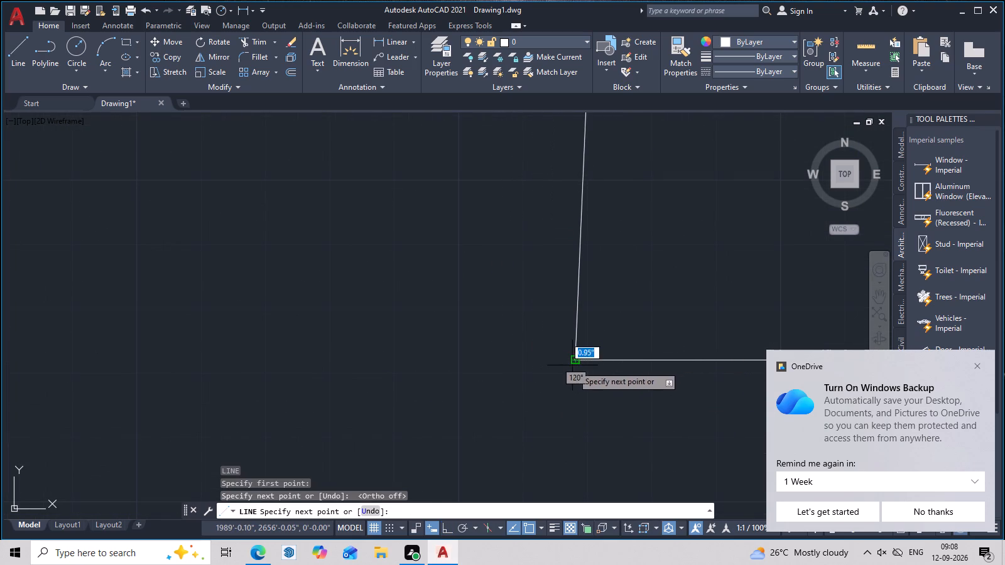
key("Escape")
Offset the outline's left edge 4' inward.
scroll(523, 374, "down", 6)
scroll(597, 337, "down", 2)
middle_click_drag(597, 335, 438, 389)
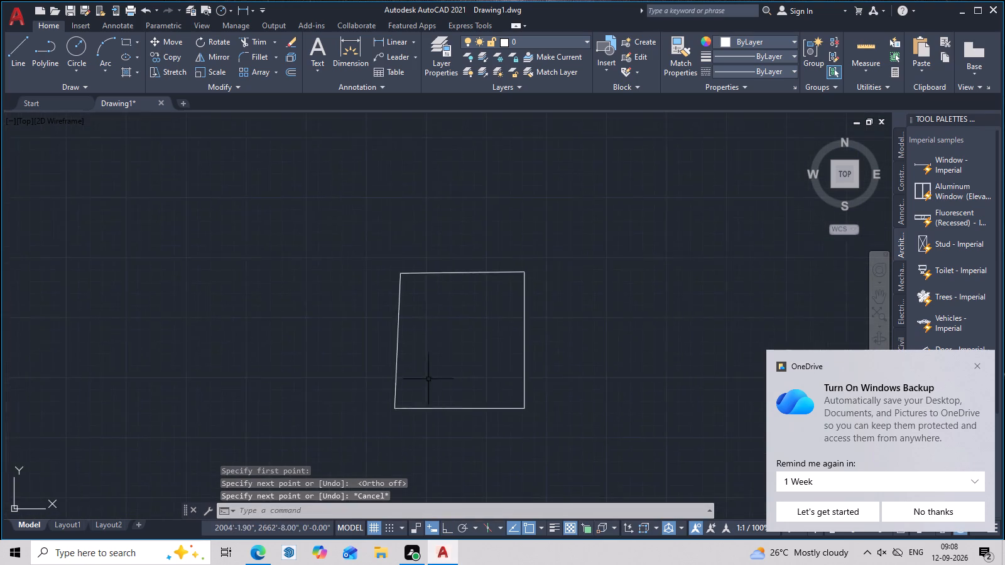
scroll(428, 377, "up", 4)
middle_click_drag(432, 376, 447, 369)
scroll(447, 369, "down", 3)
middle_click_drag(455, 368, 378, 369)
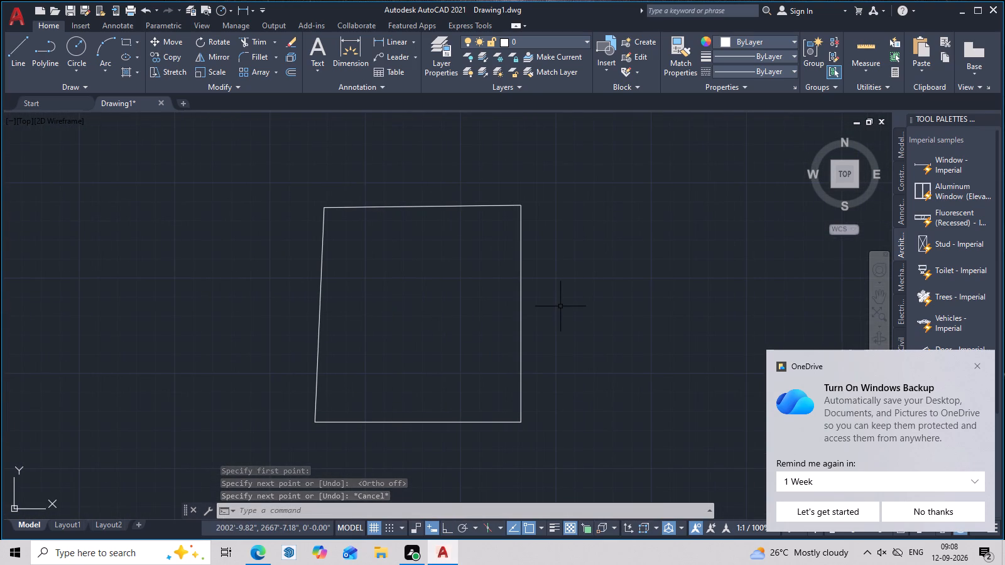
key("Escape")
type("o")
key("space")
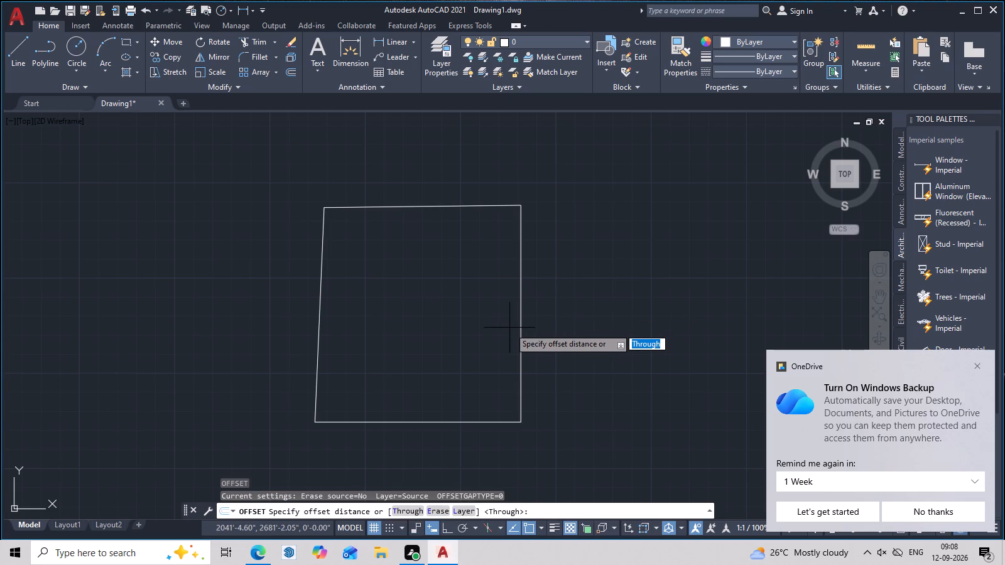
key("4")
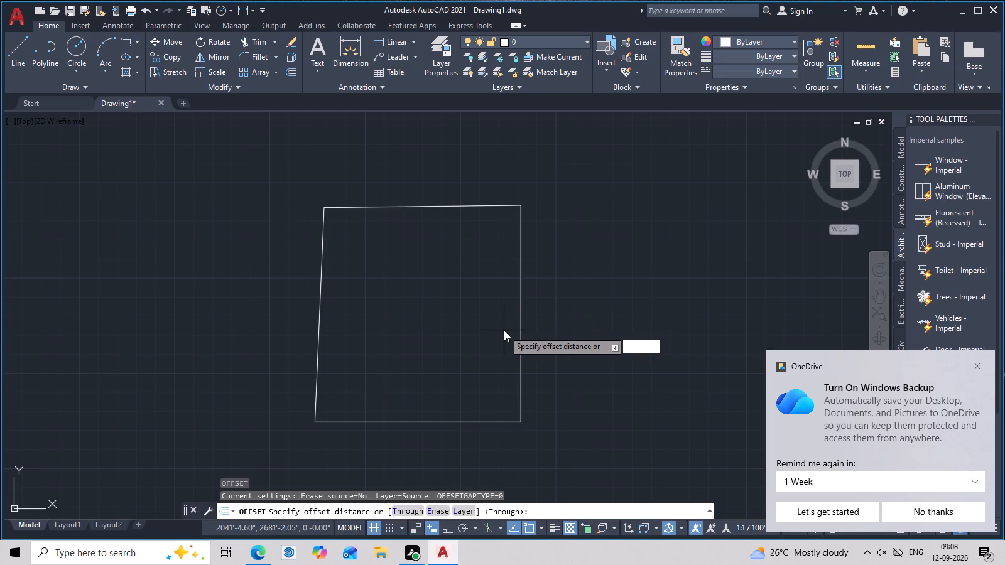
key("apostrophe")
key("Return")
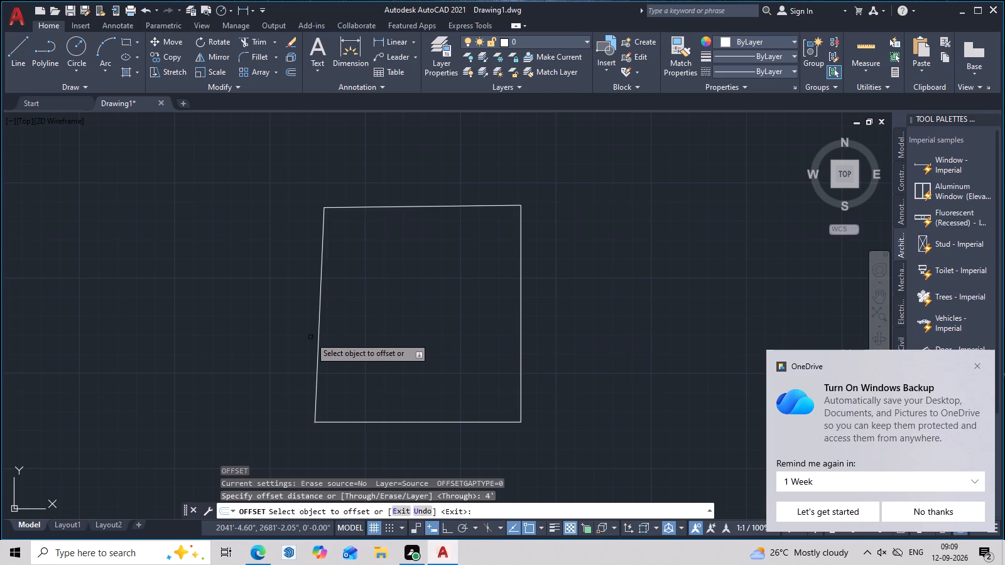
left_click(320, 336)
left_click(378, 337)
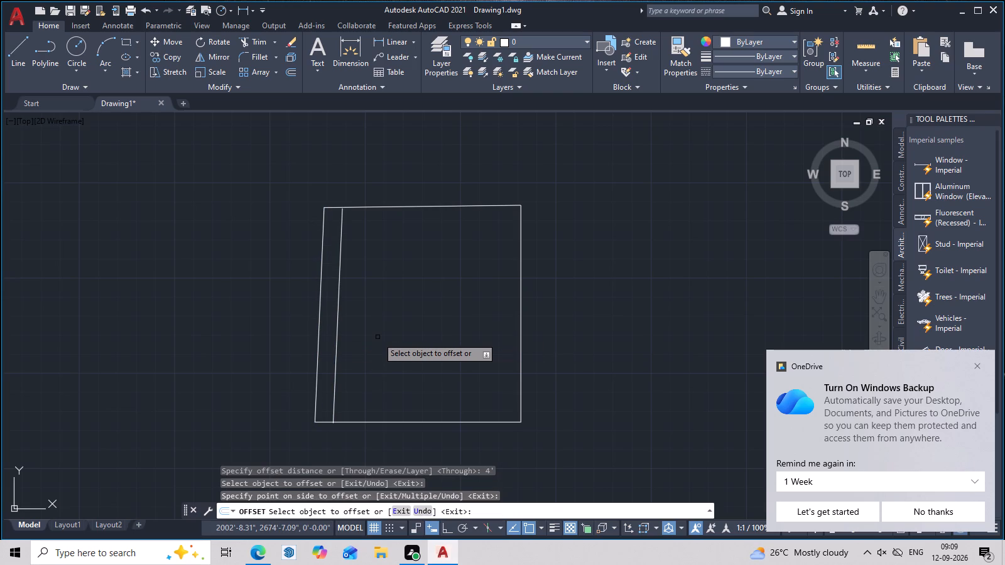
middle_click_drag(378, 337, 362, 340)
middle_click(362, 340)
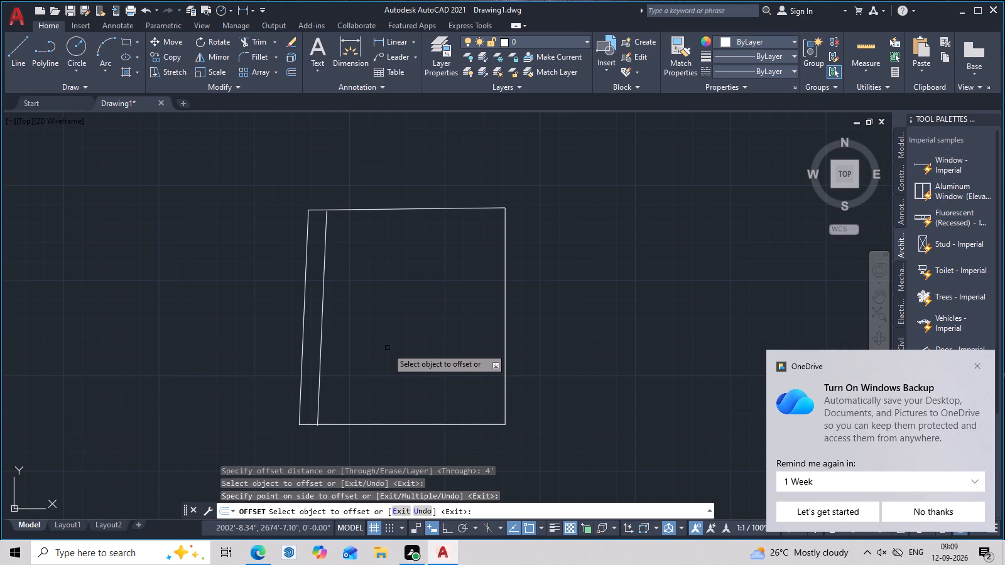
Erase the line offset 4' inside the outline's left edge.
scroll(387, 348, "down", 1)
middle_click_drag(387, 348, 366, 352)
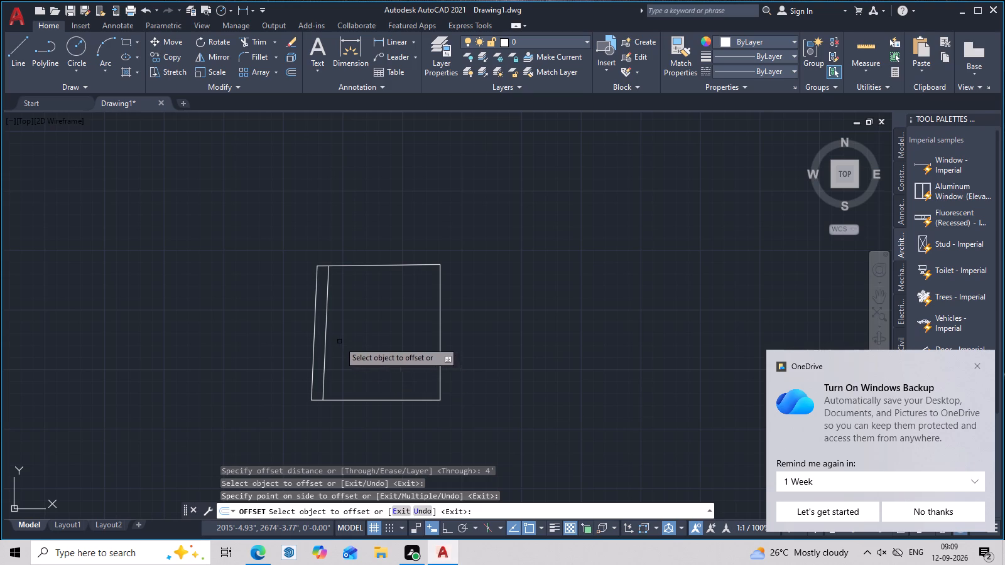
key("Escape")
middle_click_drag(356, 342, 337, 348)
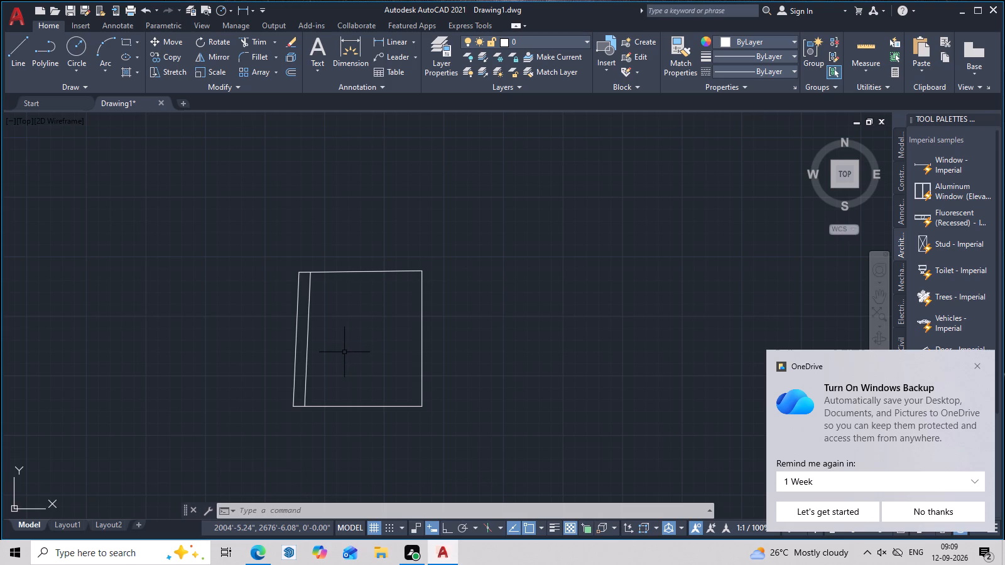
scroll(316, 363, "up", 2)
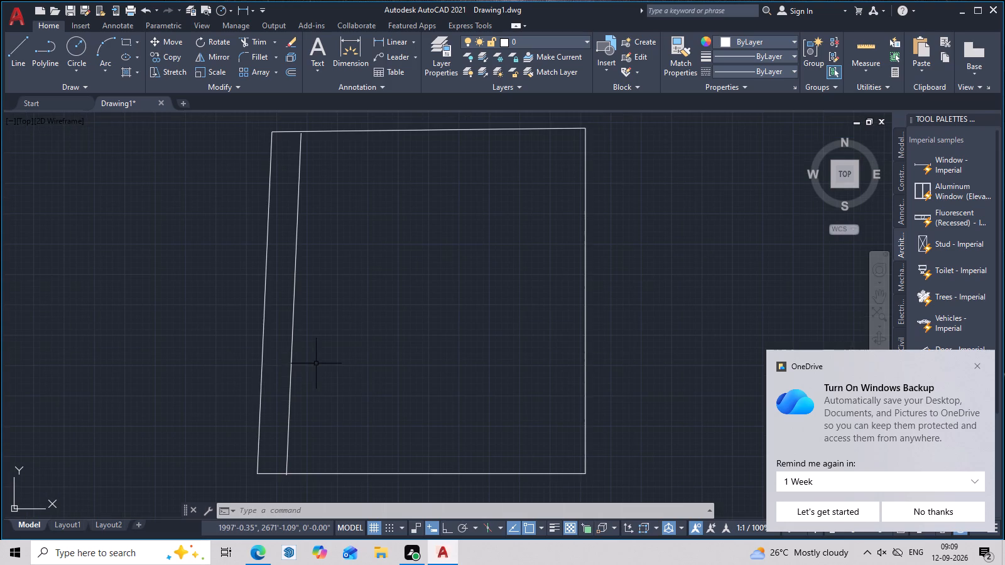
double_click(290, 371)
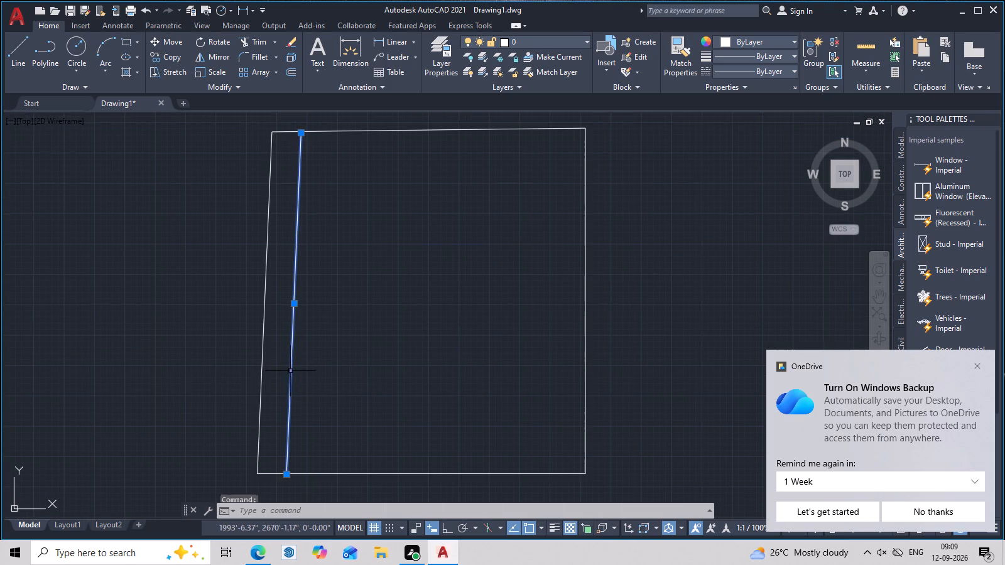
key("Delete")
scroll(312, 361, "down", 1)
middle_click_drag(335, 358, 308, 365)
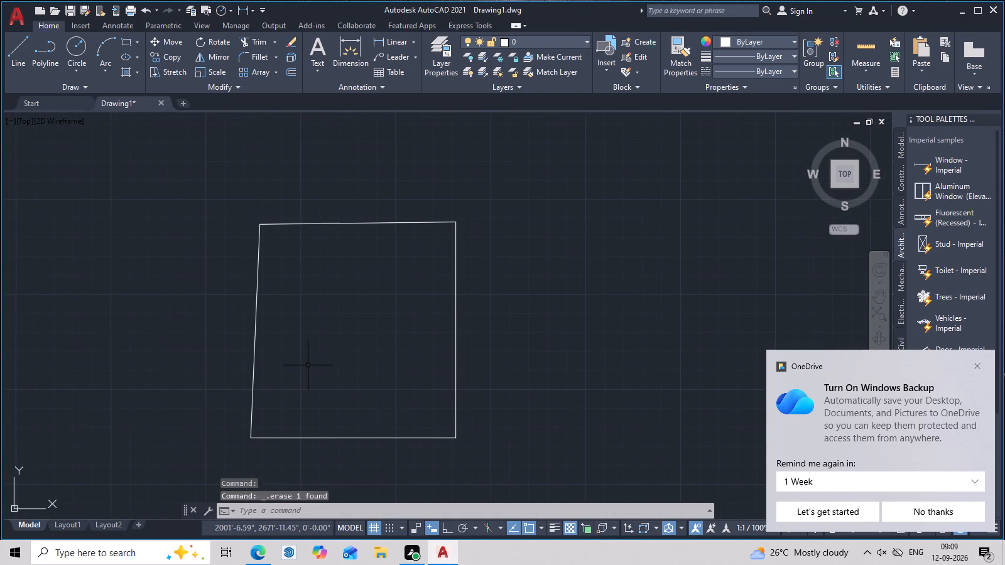
key("Escape")
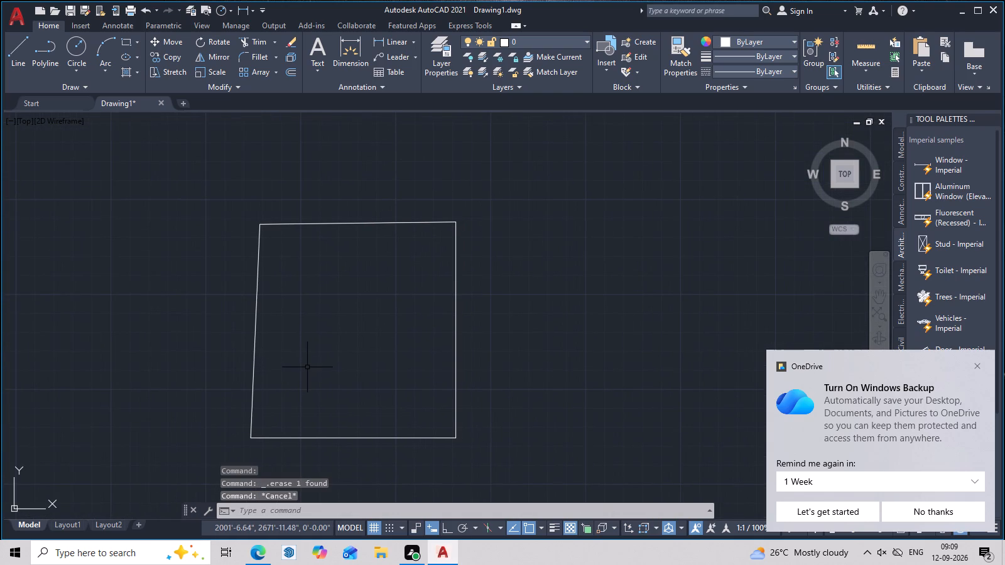
key("Escape")
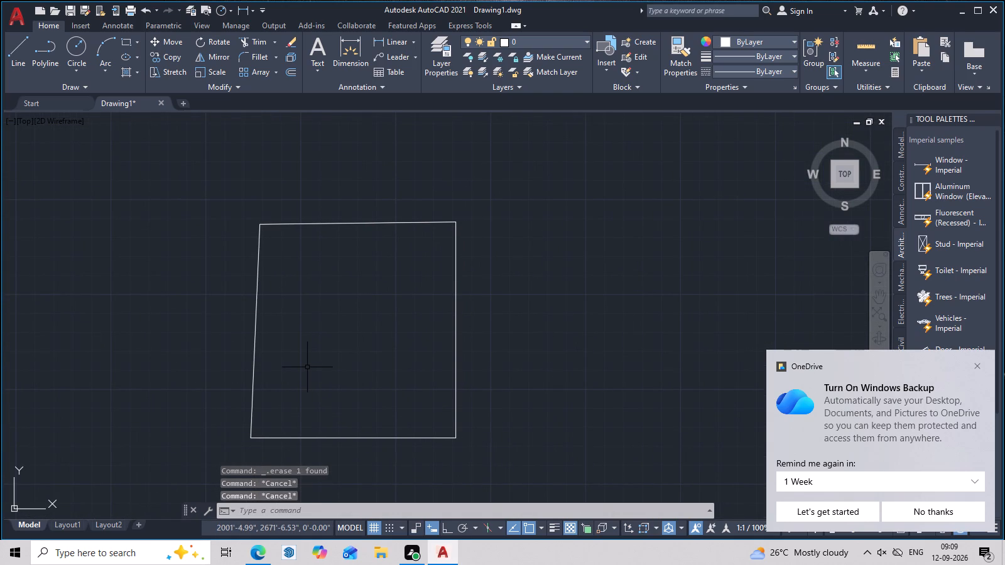
Draw a rectangle 37' long and 32' wide in the empty space to the right of the outline.
type("rec")
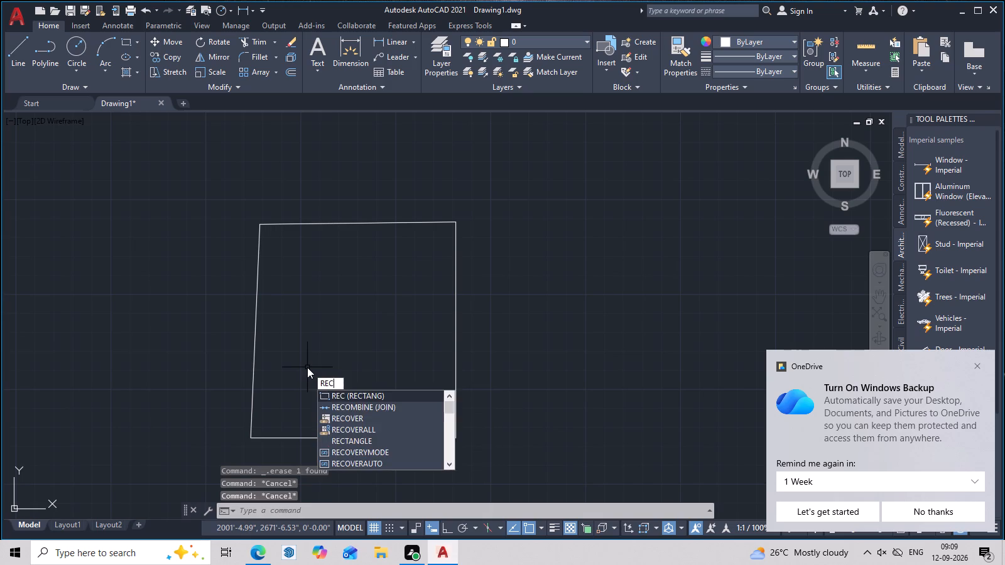
key("space")
left_click(587, 239)
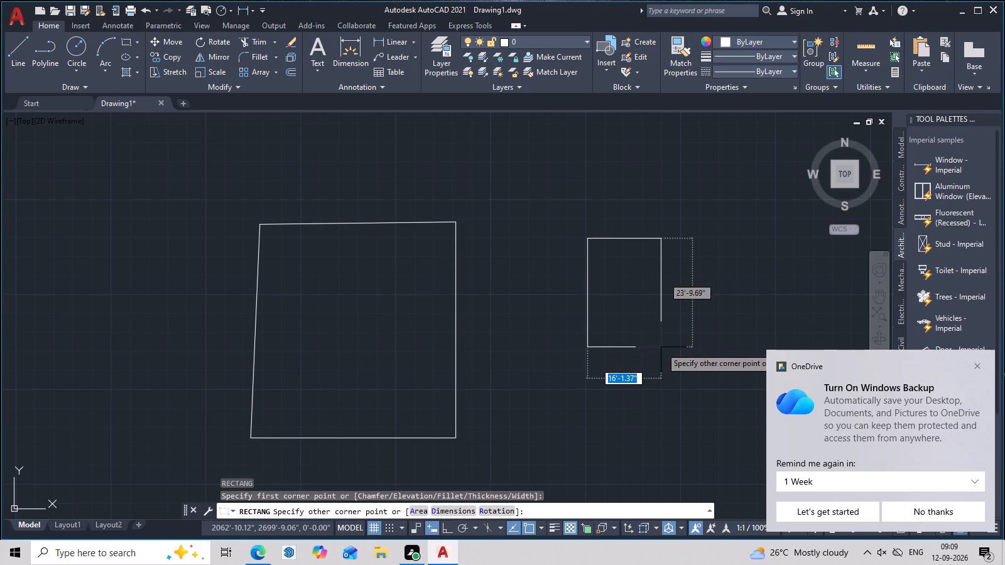
type("d")
key("space")
type("37'")
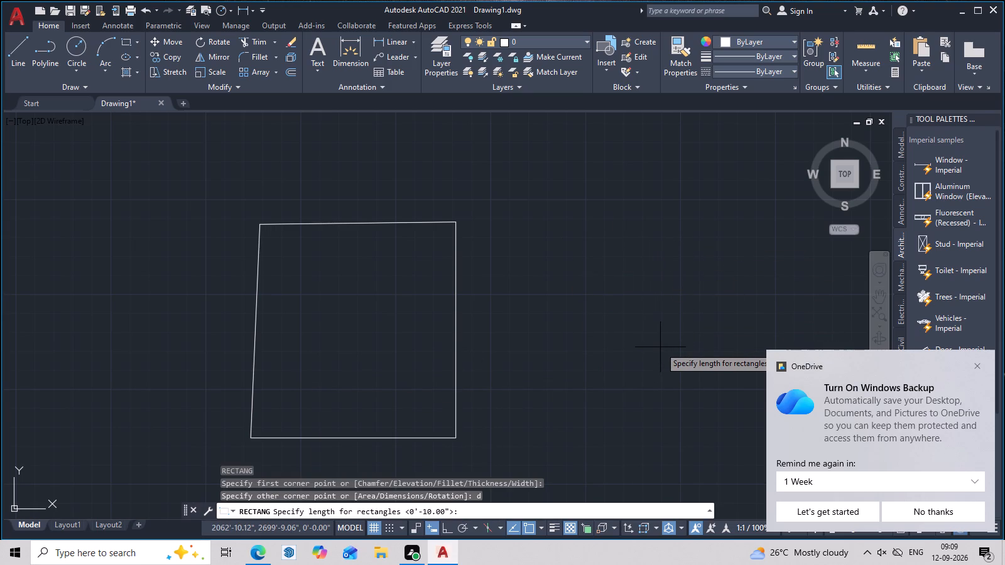
key("Return")
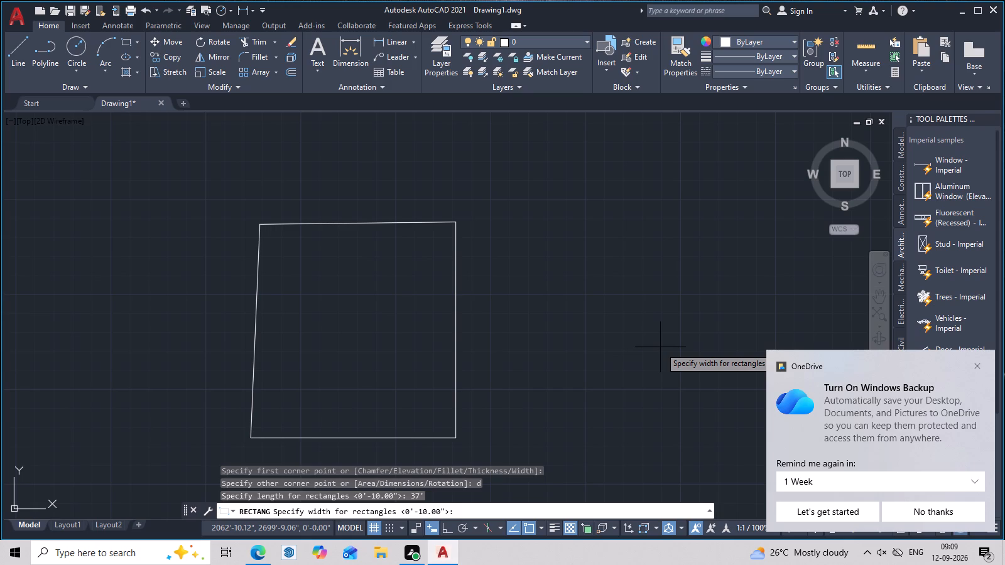
type("32'")
key("Return")
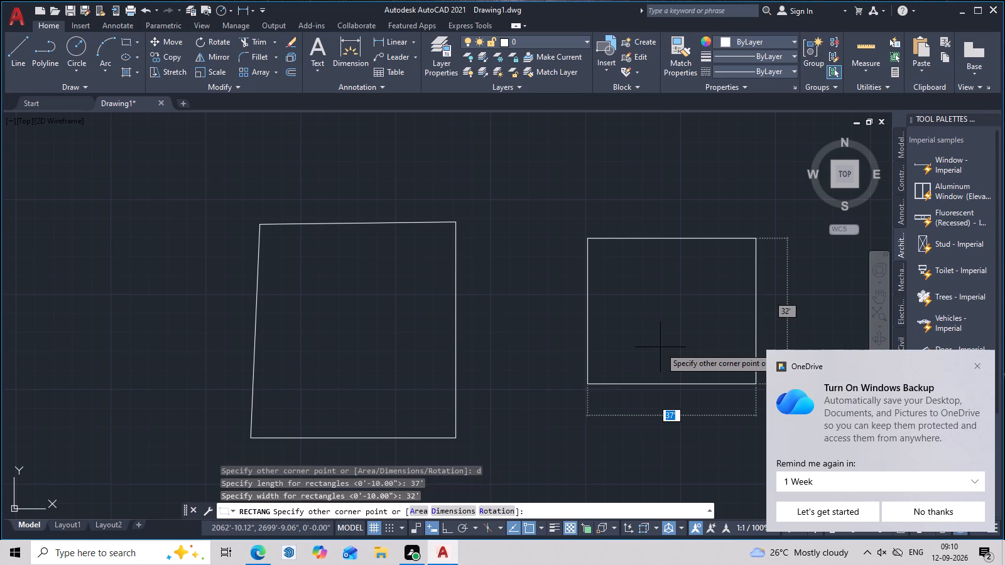
left_click(660, 347)
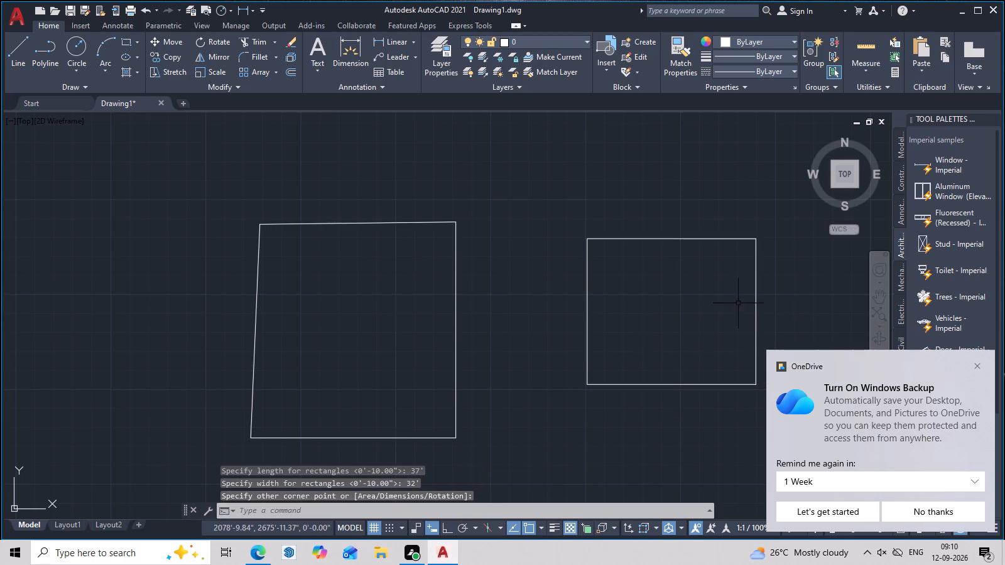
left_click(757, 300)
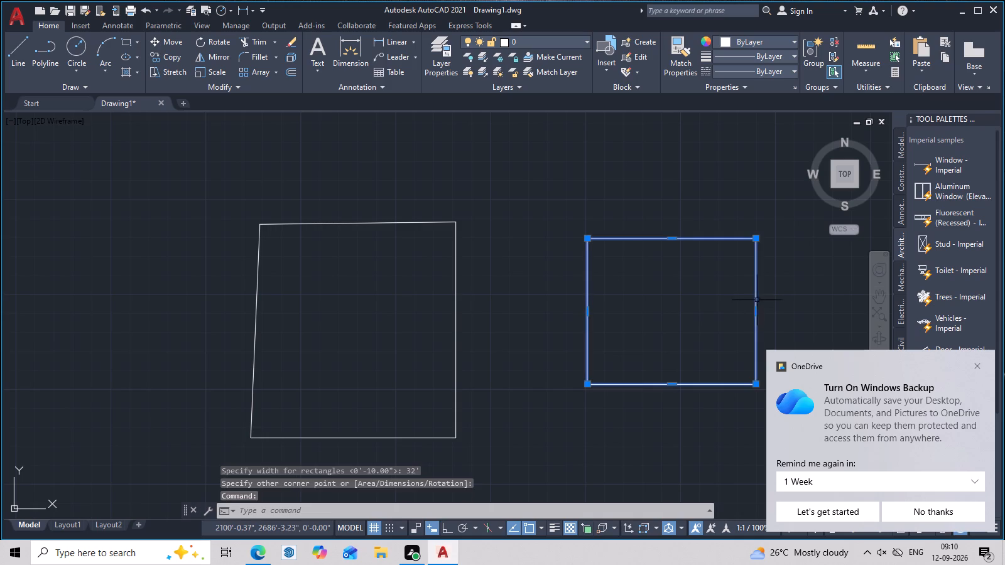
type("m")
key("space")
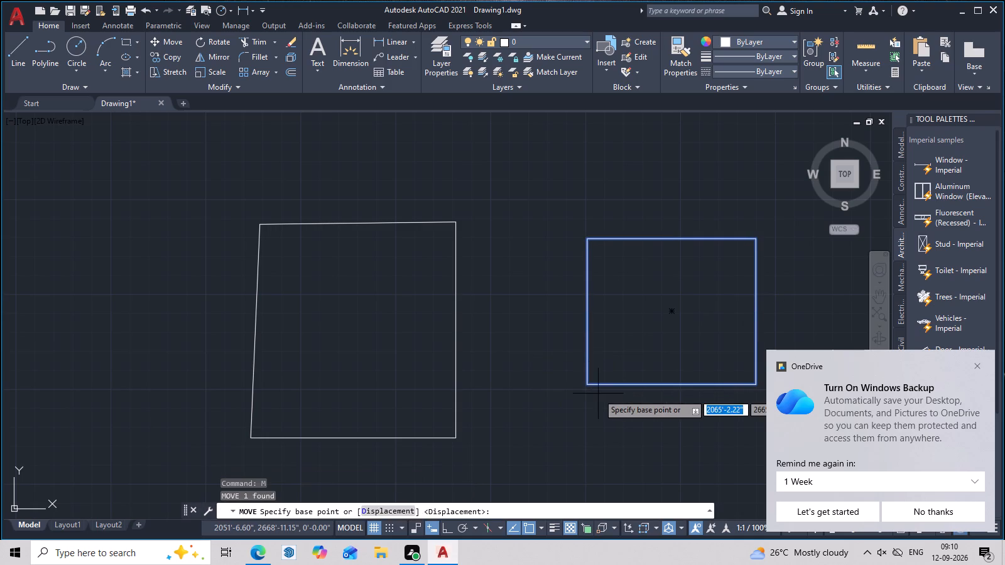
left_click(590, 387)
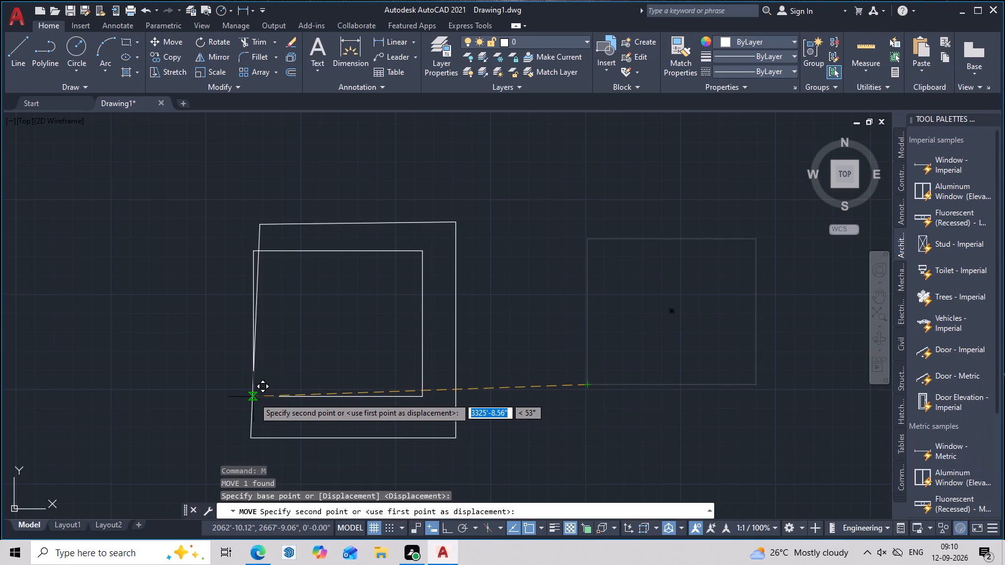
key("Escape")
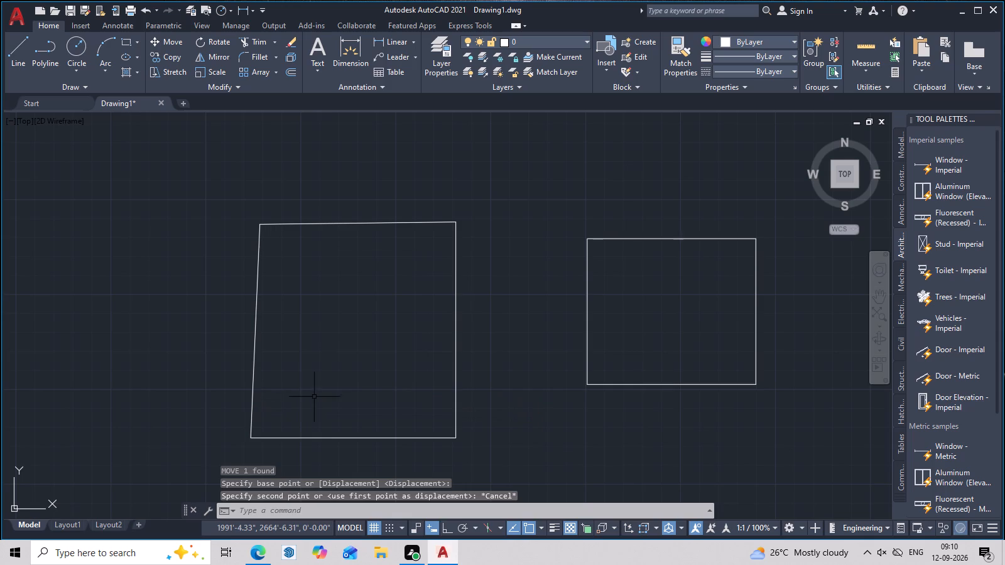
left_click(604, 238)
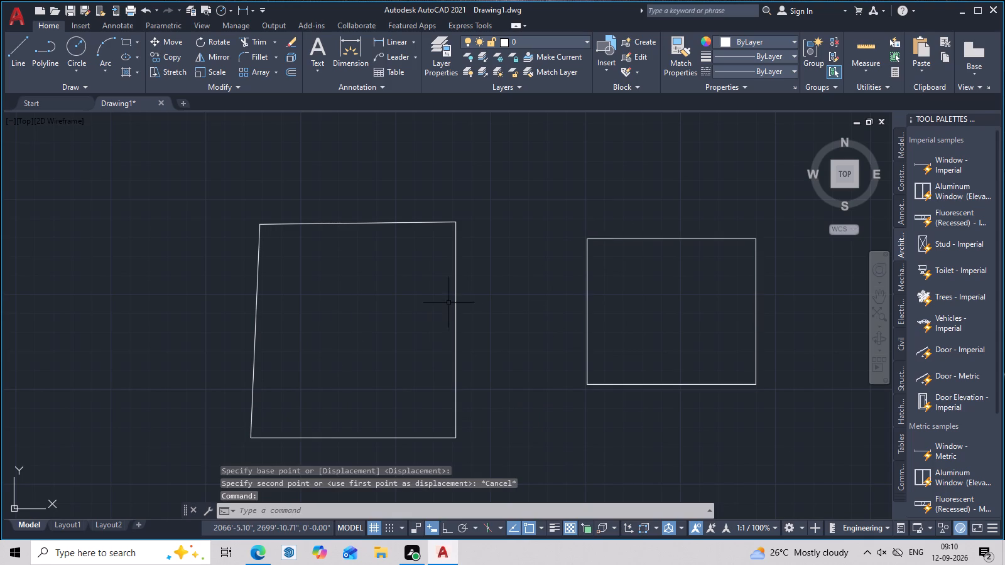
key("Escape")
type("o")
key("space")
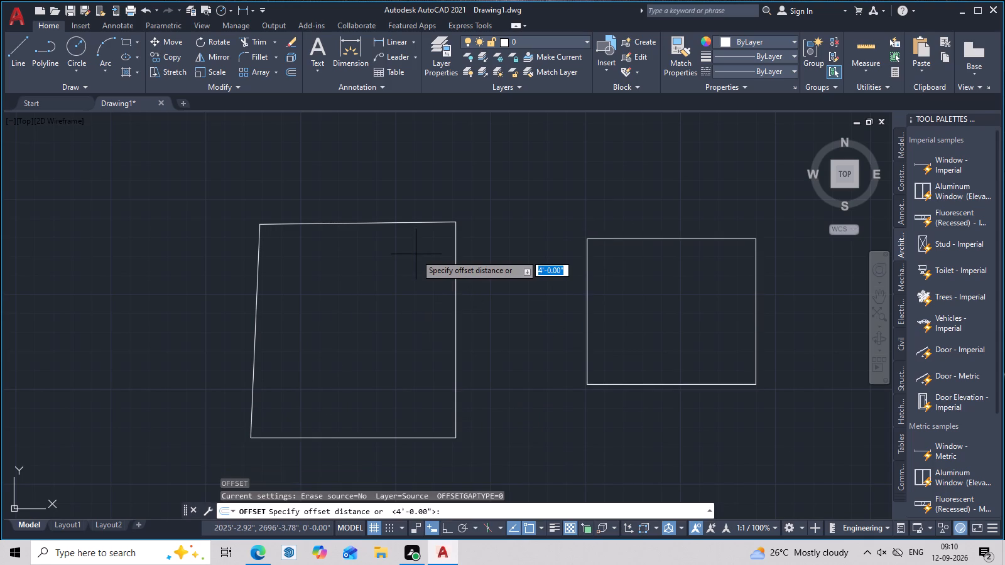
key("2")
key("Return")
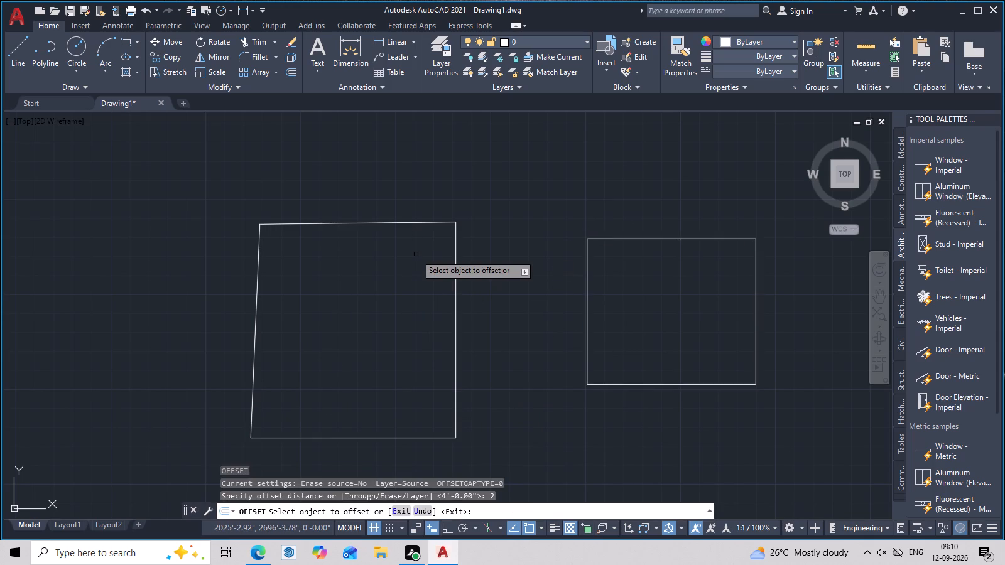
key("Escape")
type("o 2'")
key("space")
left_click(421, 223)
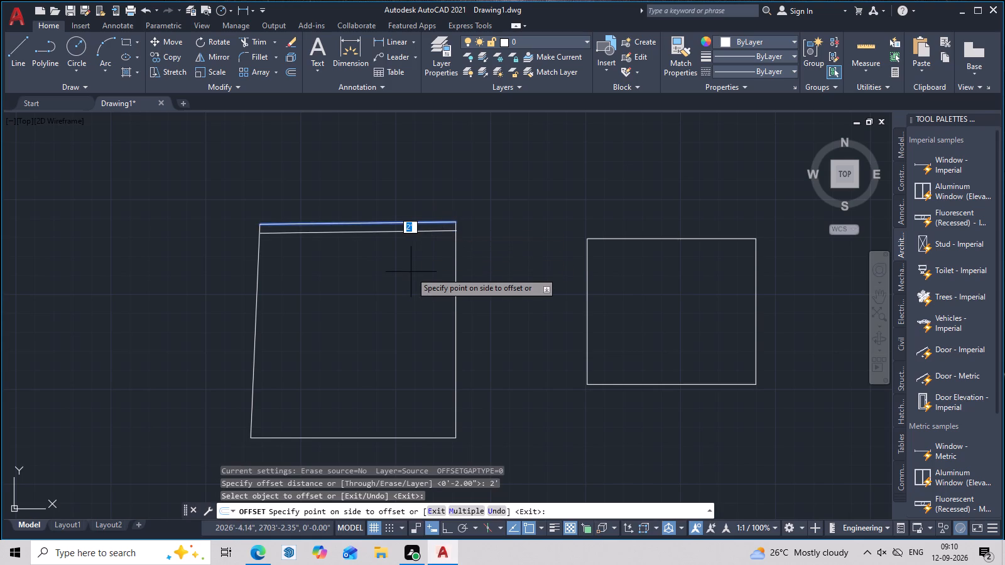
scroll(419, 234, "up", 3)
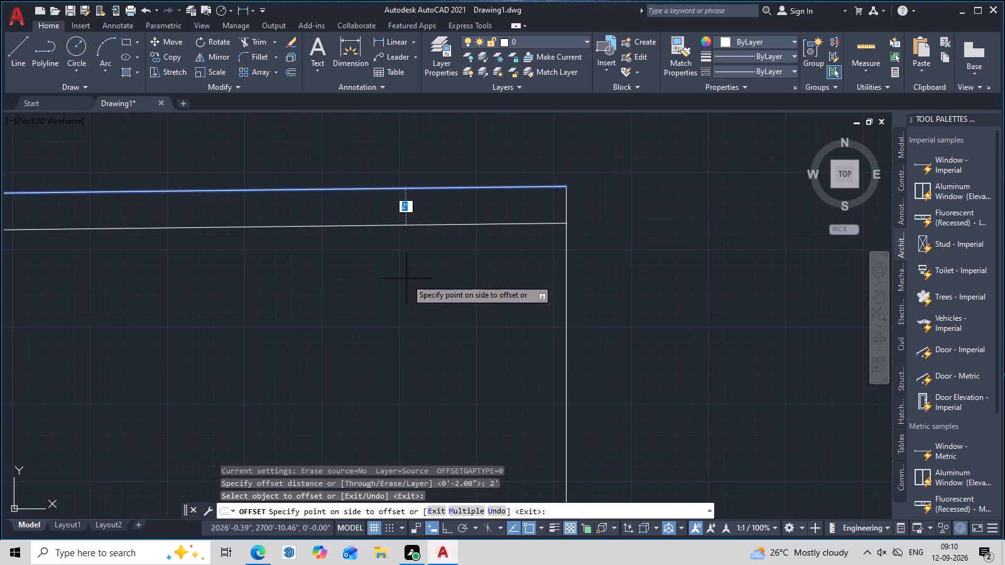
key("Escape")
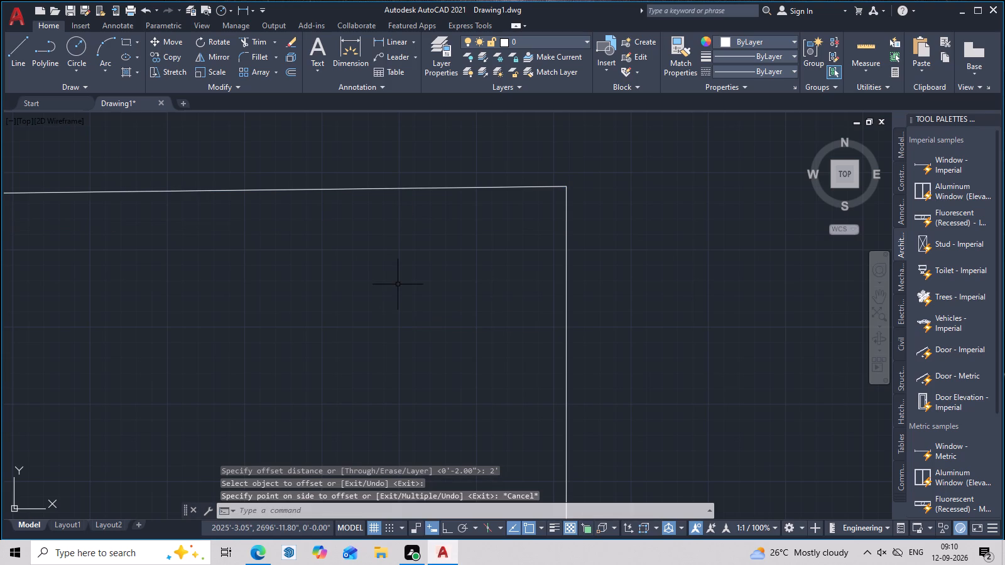
Offset the outline's top edge 3' inward.
type("o")
key("space")
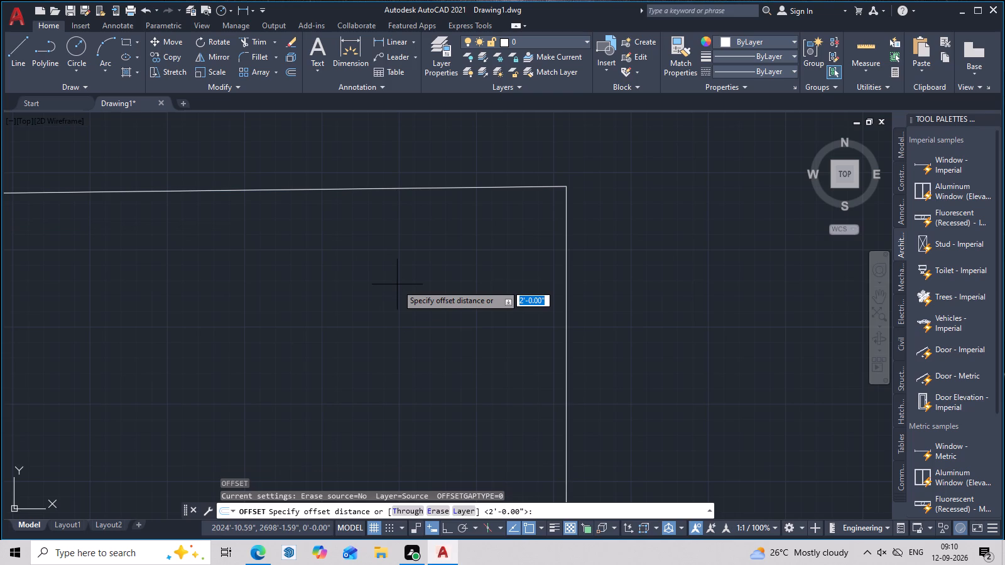
type("3'")
key("space")
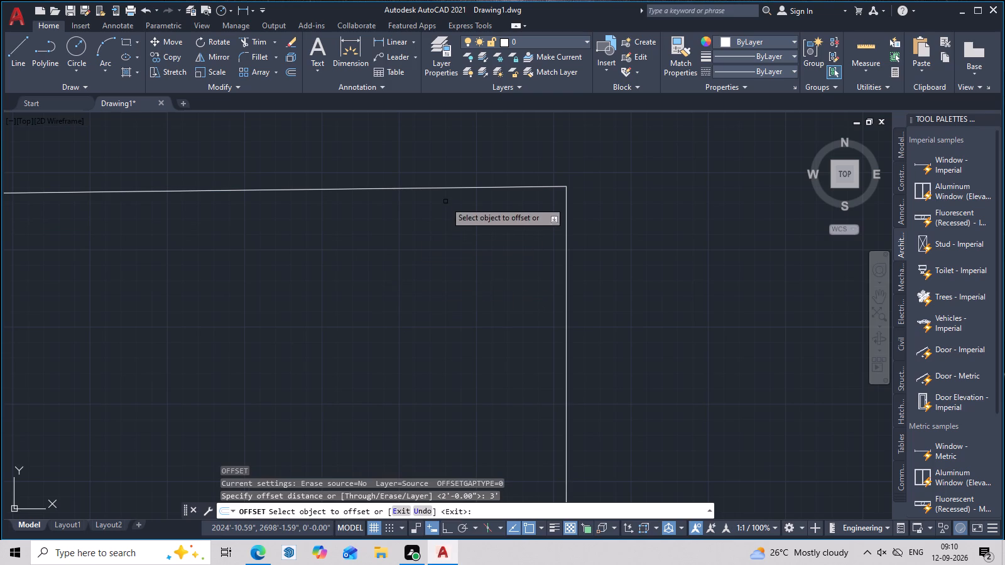
left_click(447, 183)
double_click(447, 186)
left_click(430, 336)
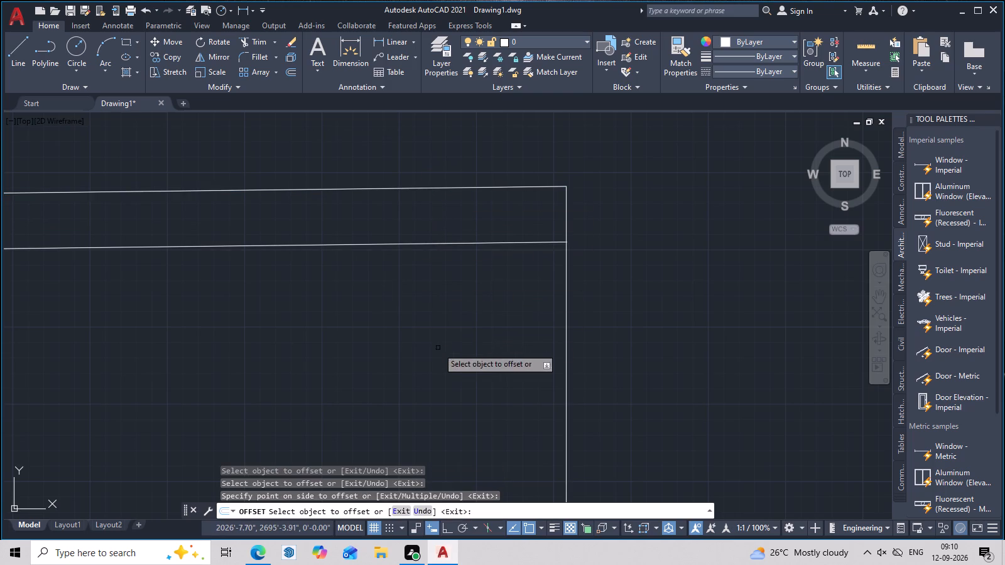
Offset the outline's right edge 3' inward by the same distance.
middle_click(454, 236)
left_click(563, 333)
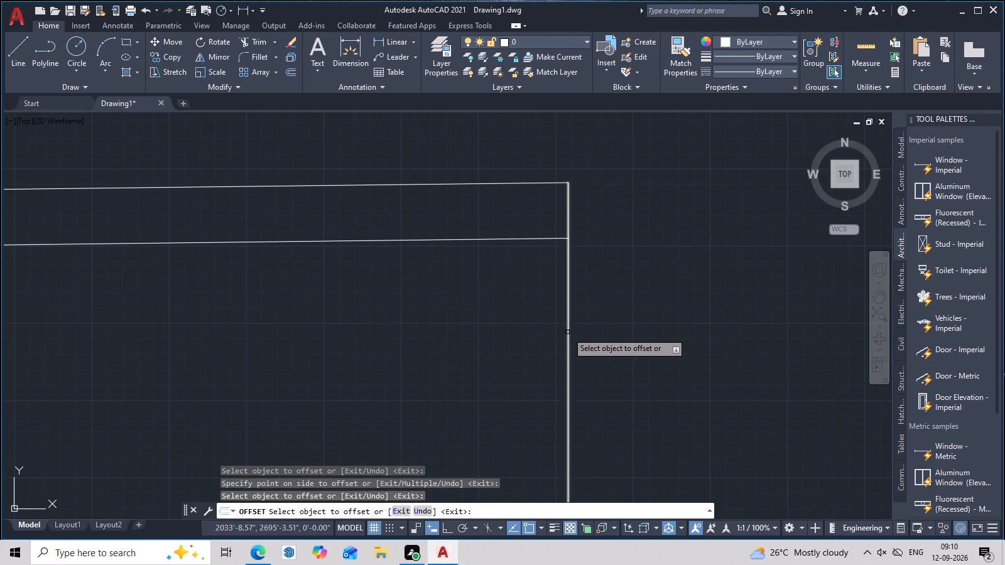
left_click(567, 332)
left_click(462, 361)
scroll(405, 343, "down", 5)
middle_click_drag(341, 388, 383, 349)
scroll(383, 349, "up", 2)
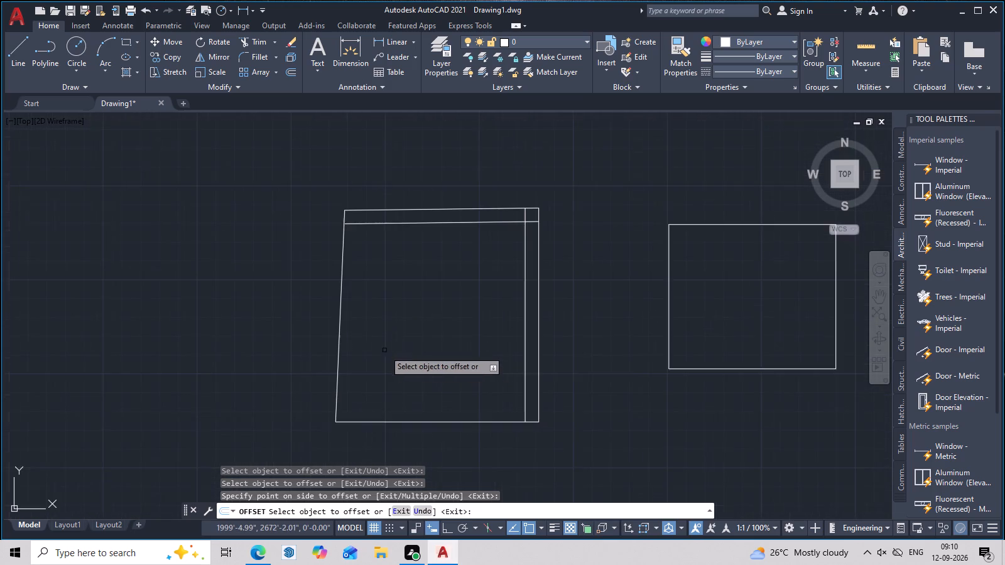
middle_click_drag(391, 360, 371, 369)
key("Escape")
Move the 37' by 32' rectangle by its top-right corner onto the intersection of the two 3' offset lines inside the outline.
middle_click_drag(669, 244, 586, 260)
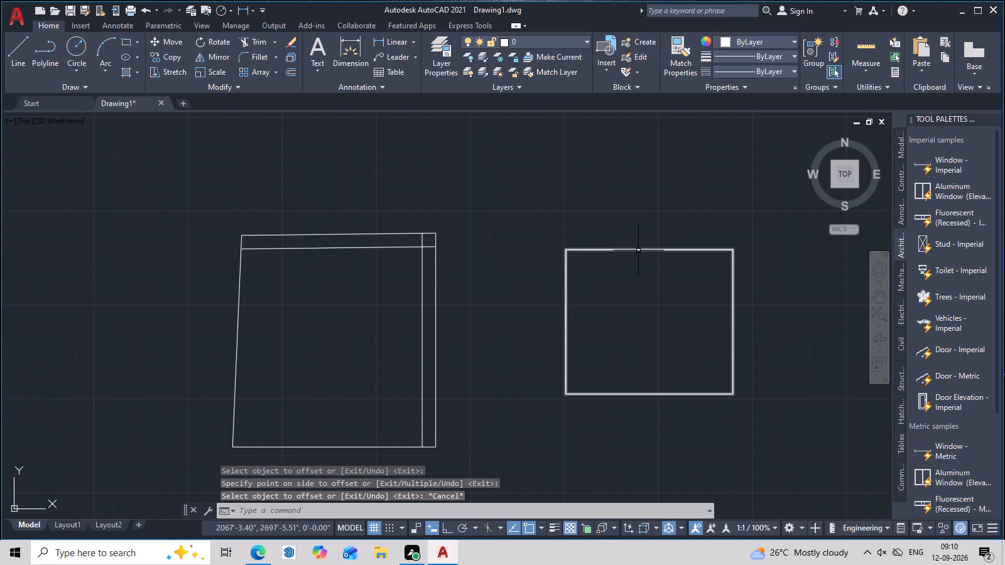
left_click_drag(640, 239, 495, 370)
left_click(504, 381)
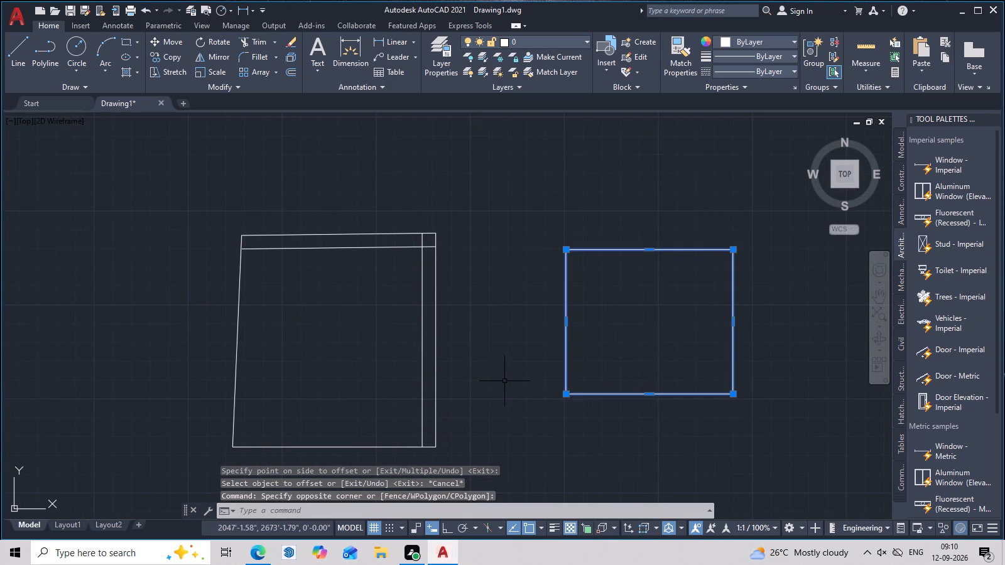
type("m")
key("space")
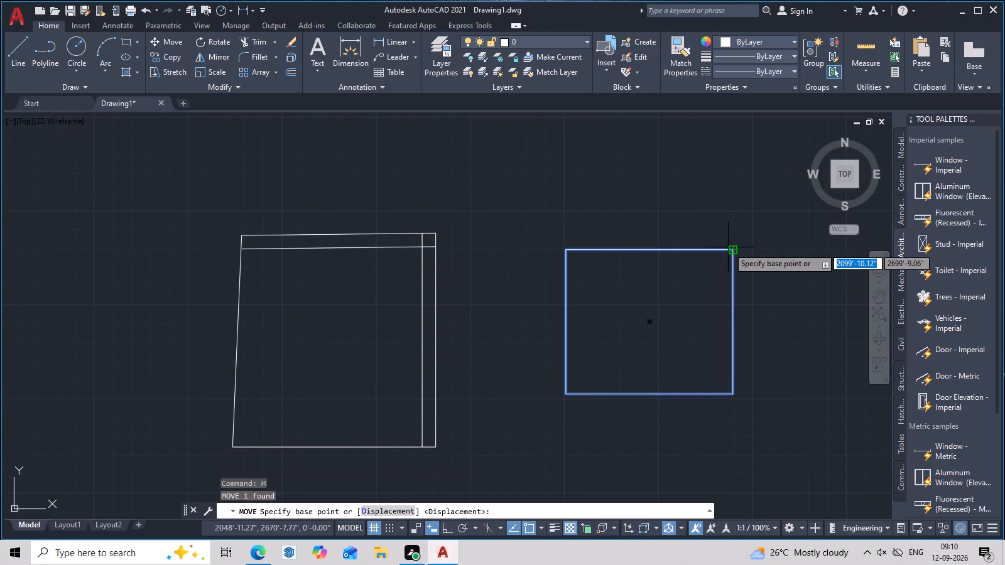
left_click(731, 252)
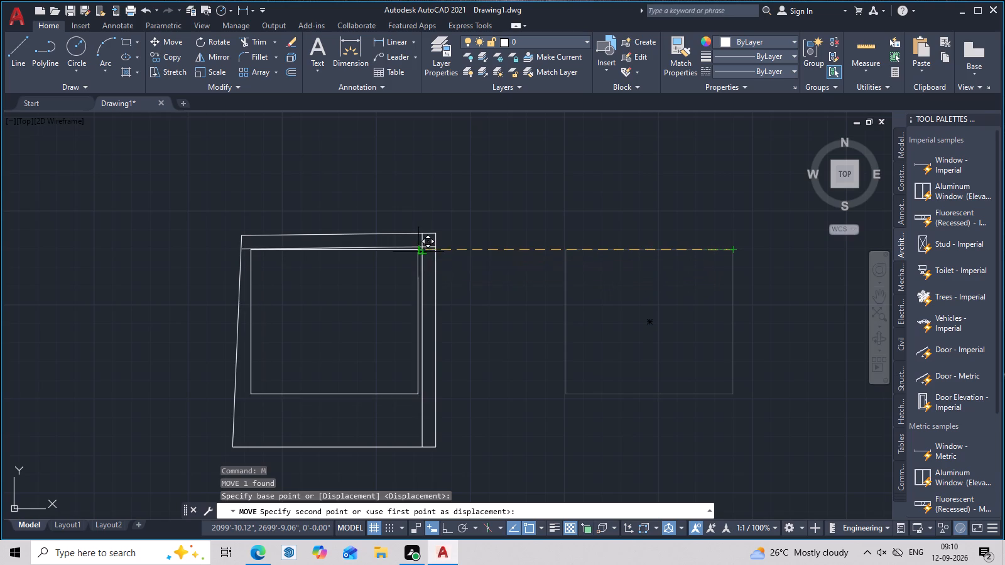
scroll(422, 253, "up", 2)
left_click(420, 237)
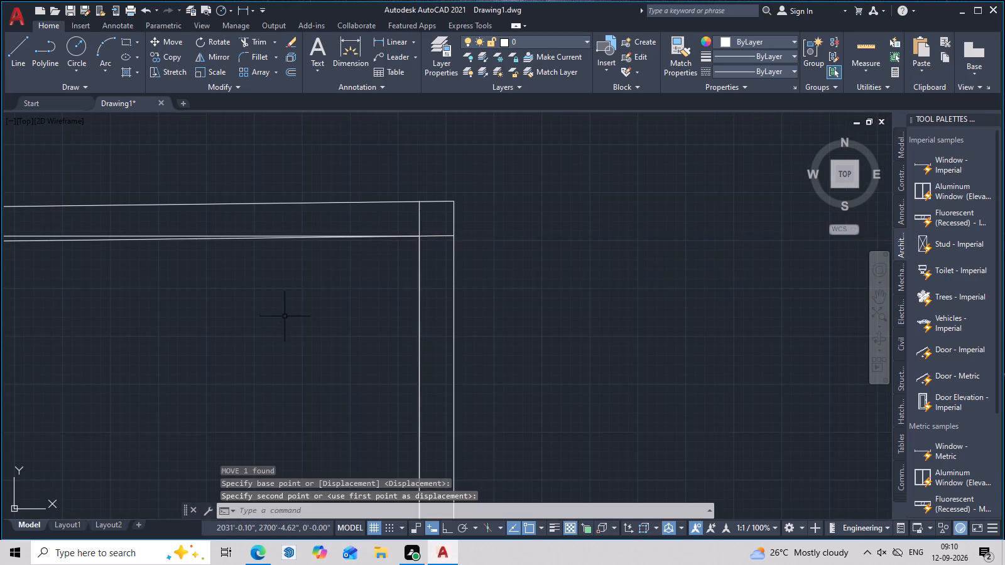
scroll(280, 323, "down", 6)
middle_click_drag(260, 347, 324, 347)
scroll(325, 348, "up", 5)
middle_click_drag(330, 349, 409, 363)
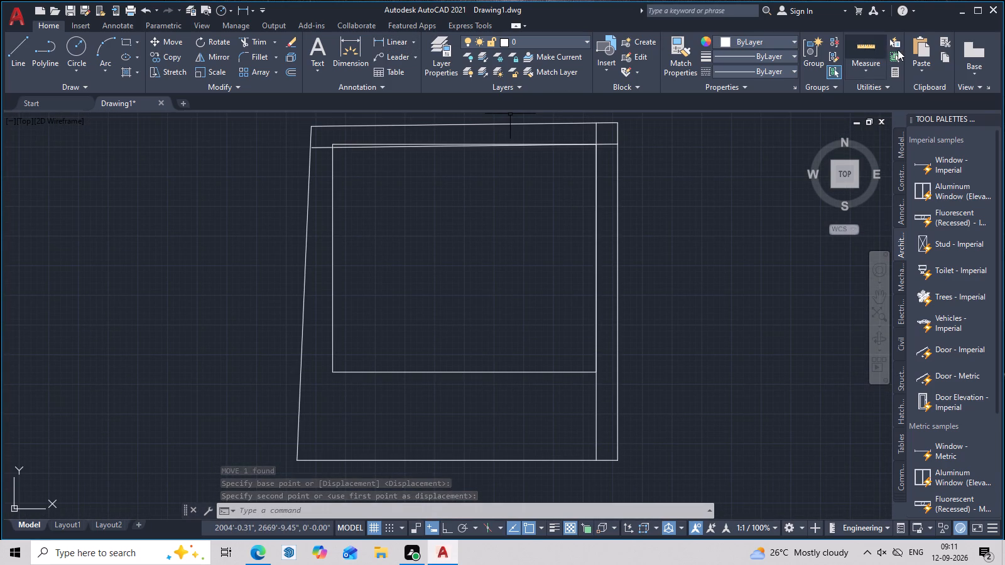
Quick-measure the gap between the outline's slanted left edge and the left side of the 37' by 32' rectangle.
left_click(869, 47)
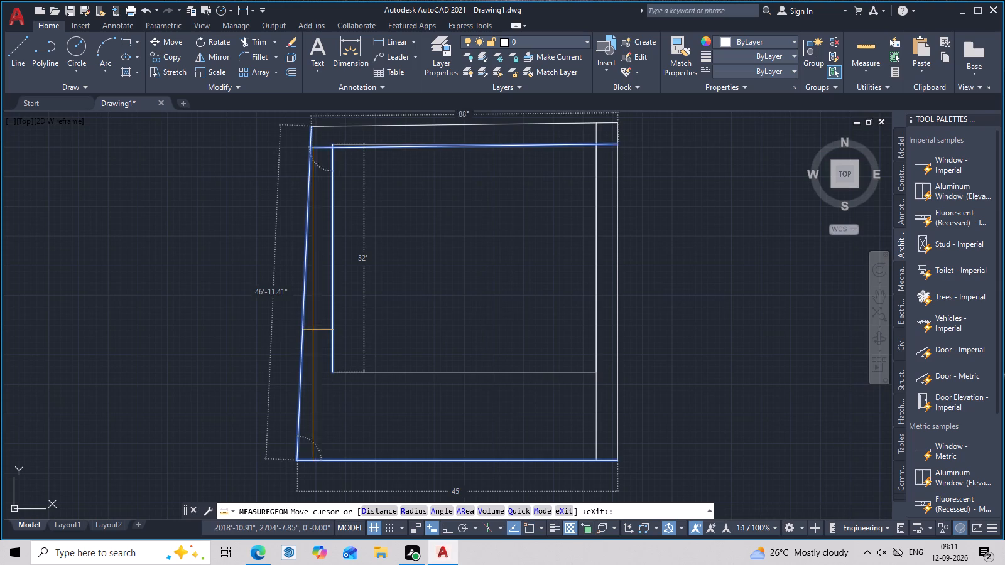
scroll(310, 306, "up", 3)
scroll(325, 309, "down", 3)
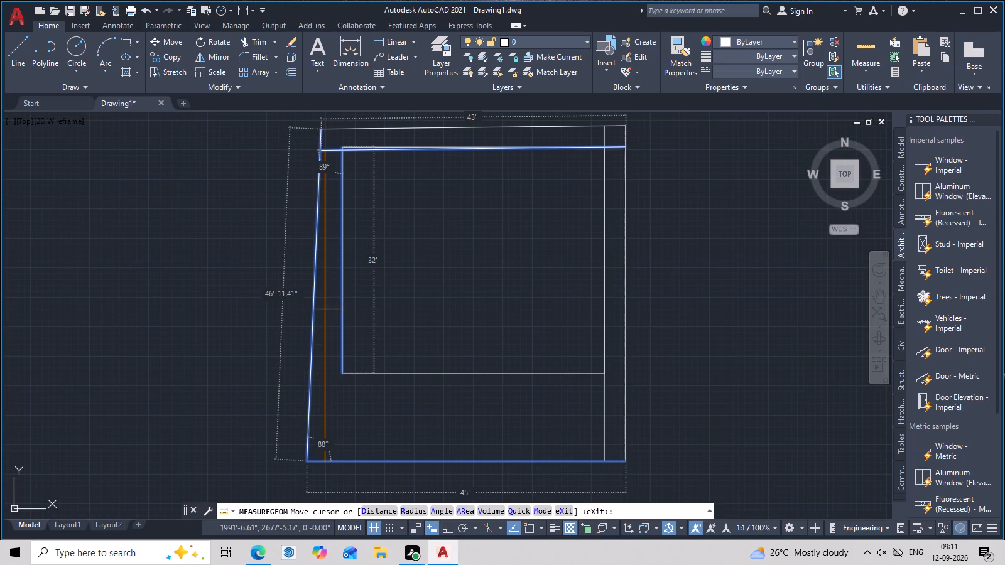
scroll(334, 316, "up", 8)
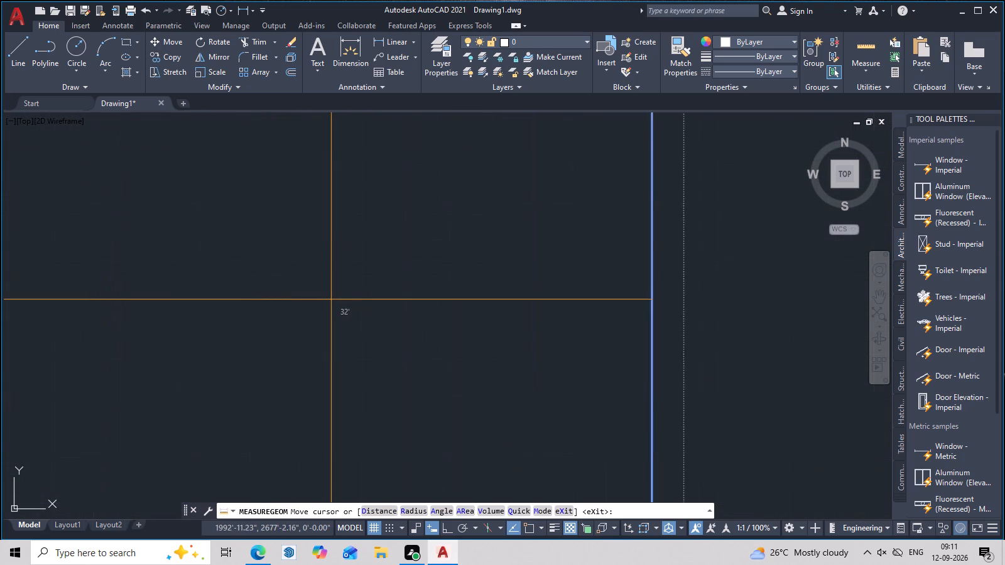
scroll(331, 299, "down", 4)
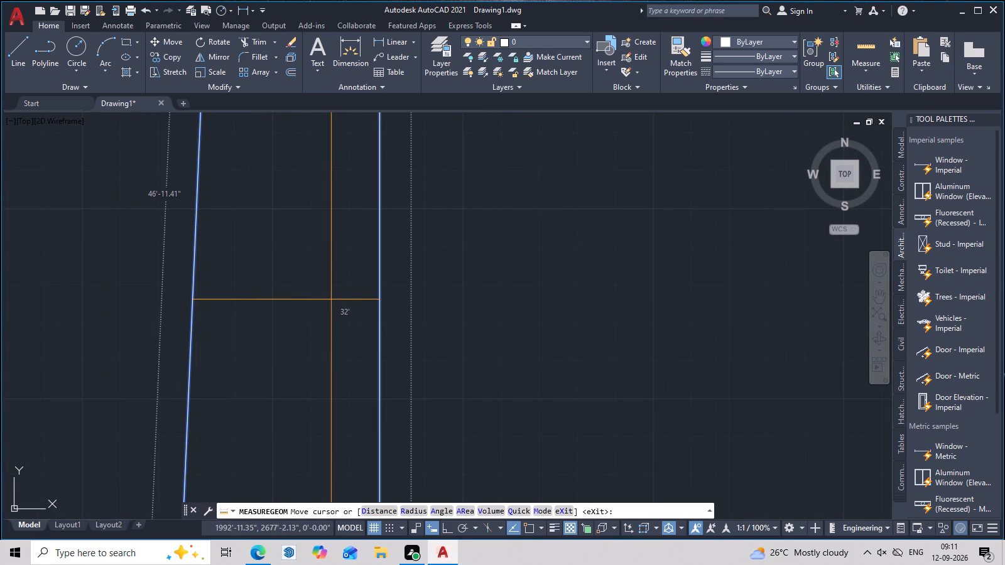
key("Escape")
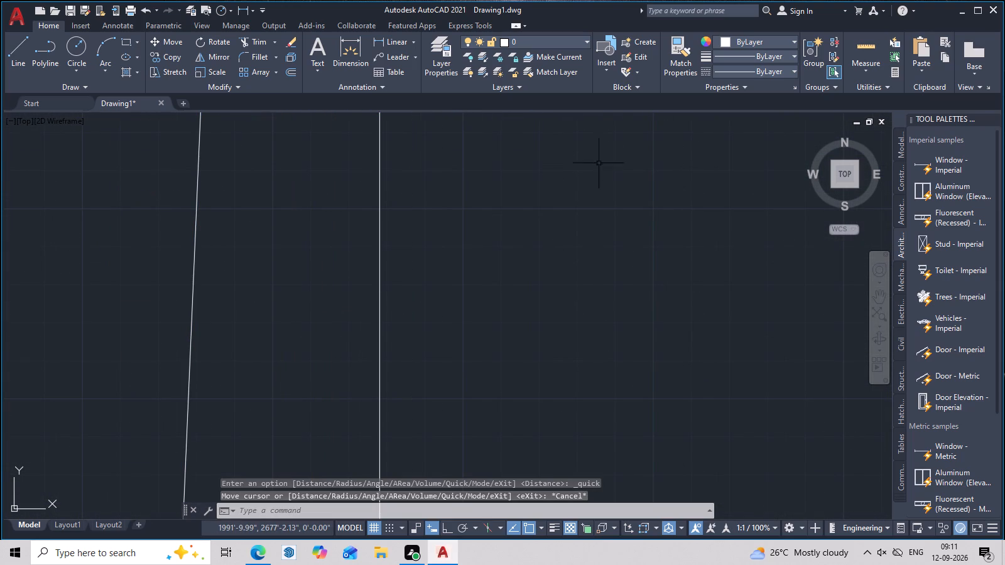
Check the horizontal gap between the outline's slanted left edge and the inner rectangle with a linear dimension, without placing it.
left_click(386, 43)
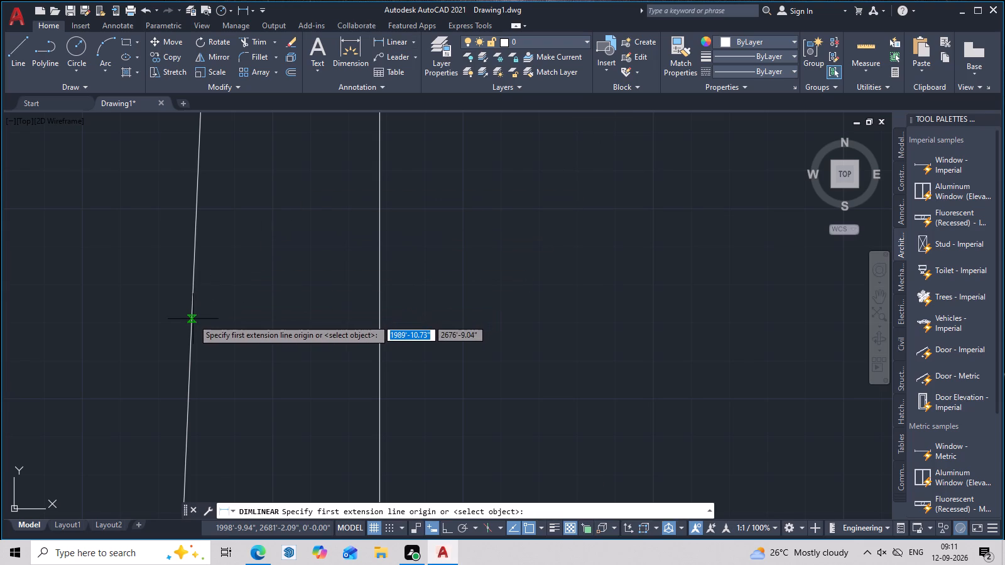
left_click(190, 321)
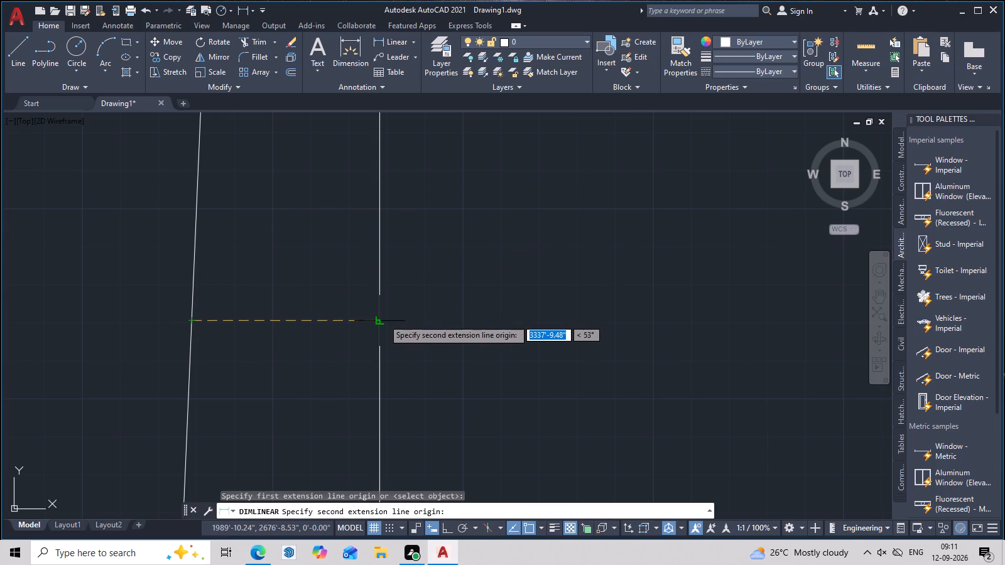
left_click(383, 319)
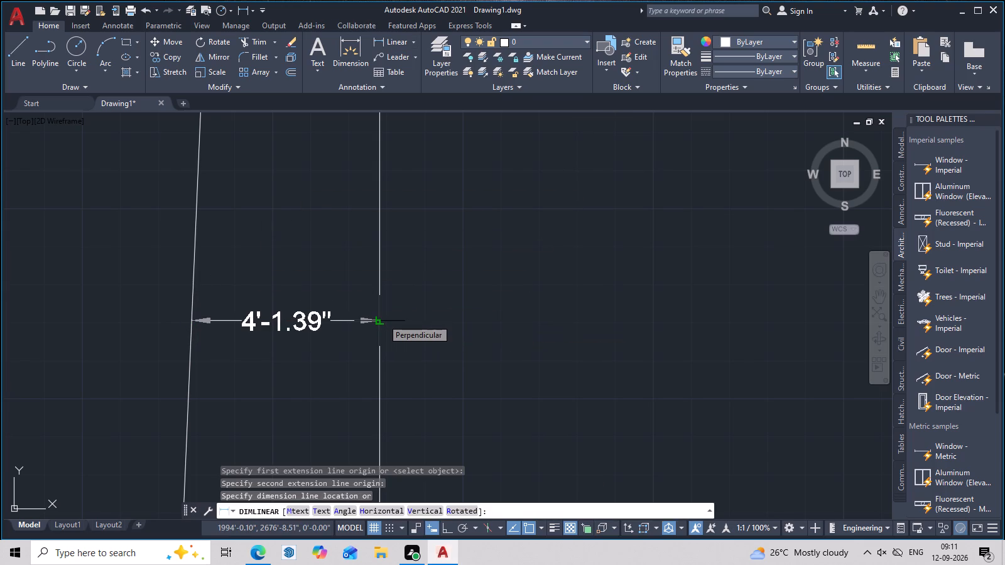
key("Escape")
Move the 37' by 32' rectangle out of the outline into the empty space to its right.
scroll(388, 318, "down", 7)
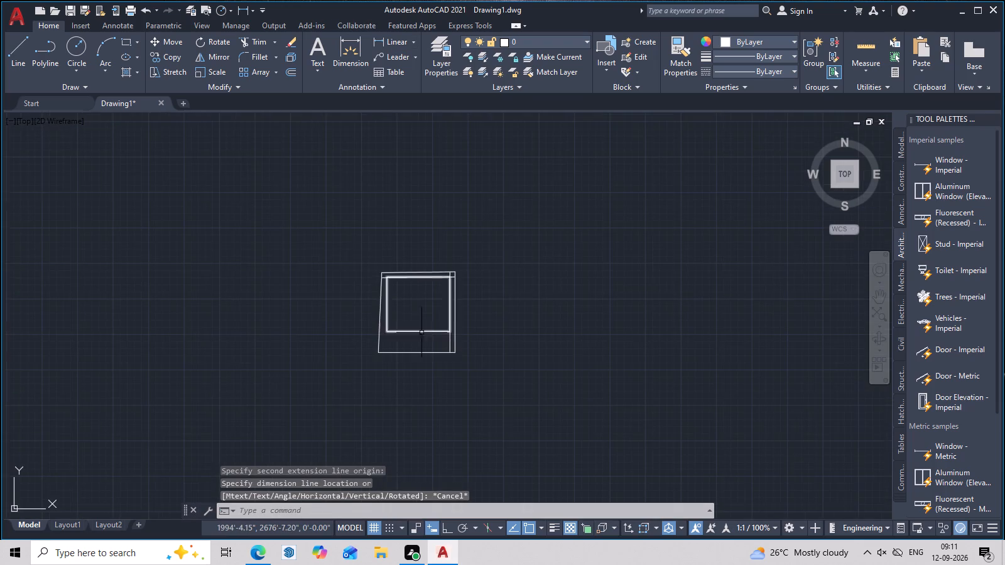
middle_click_drag(437, 336, 373, 357)
scroll(371, 357, "up", 5)
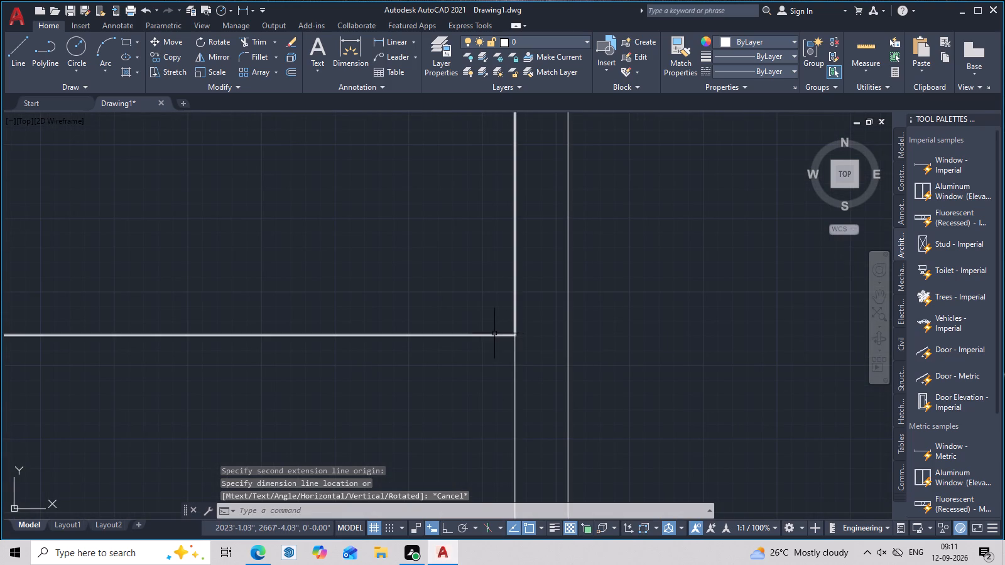
left_click(492, 333)
key("m")
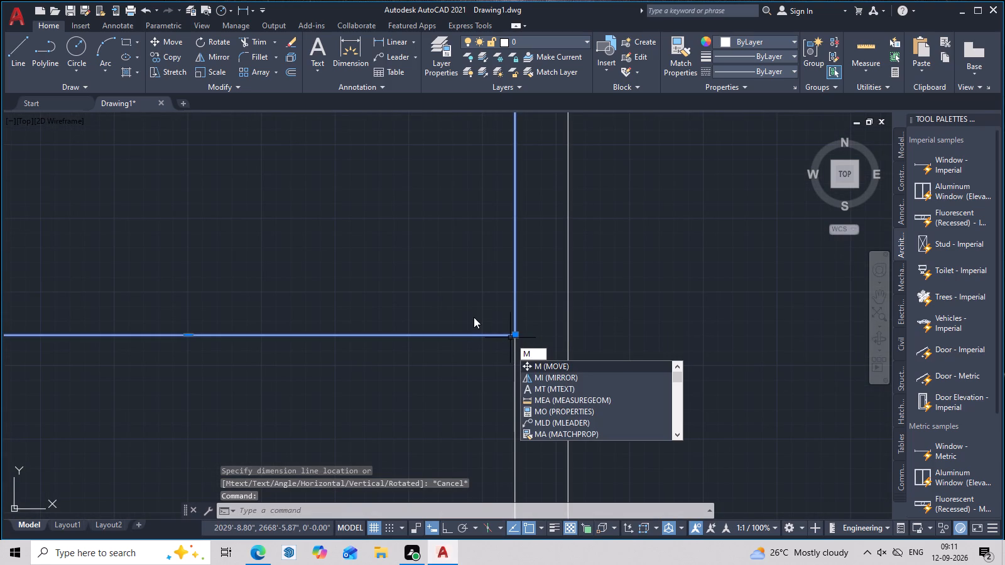
key("Return")
left_click(411, 286)
scroll(675, 303, "down", 6)
middle_click_drag(658, 309, 609, 323)
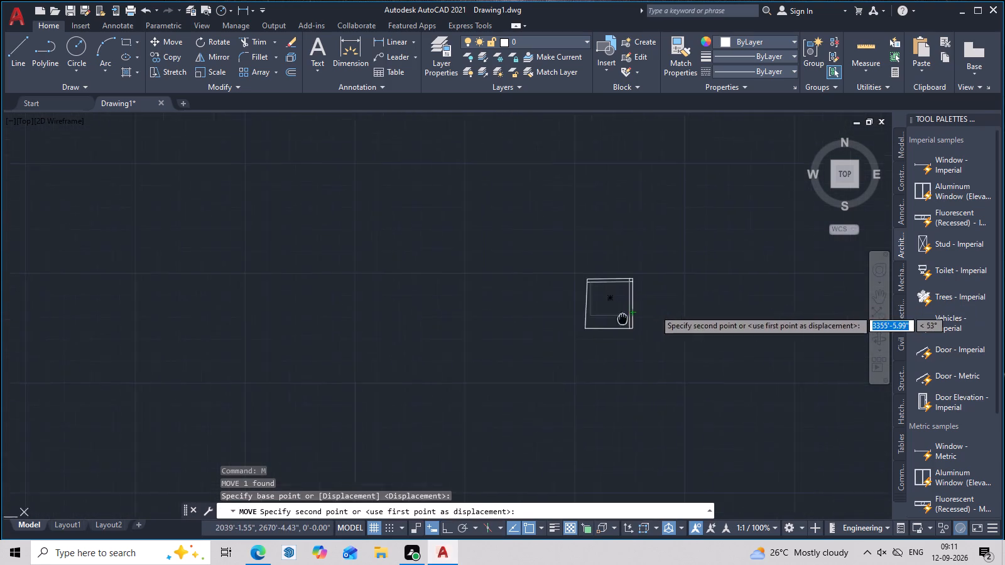
middle_click_drag(609, 323, 487, 340)
scroll(568, 345, "up", 3)
left_click(568, 345)
Delete the two 3' offset lines along the outline's right and top edges.
scroll(202, 223, "up", 2)
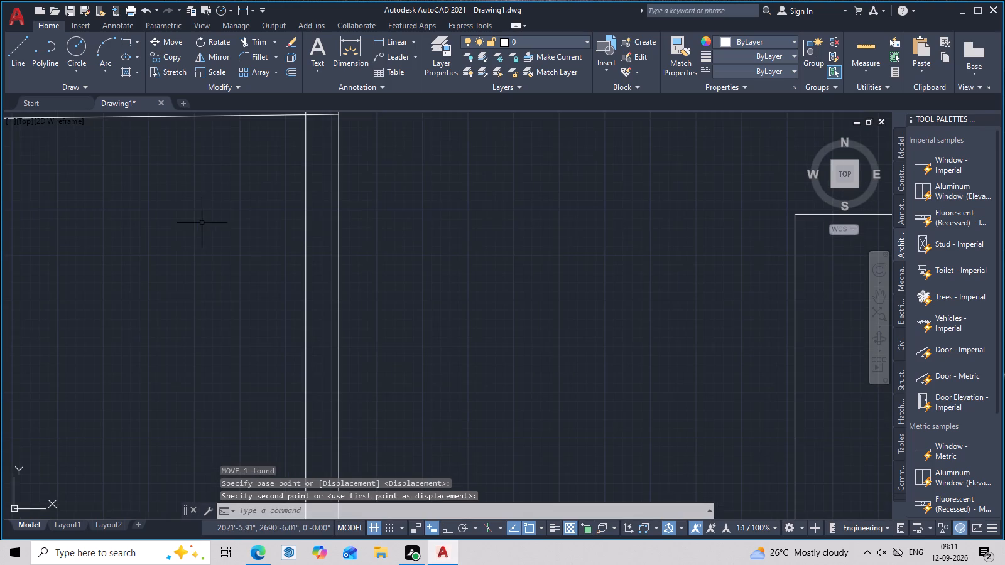
left_click(307, 244)
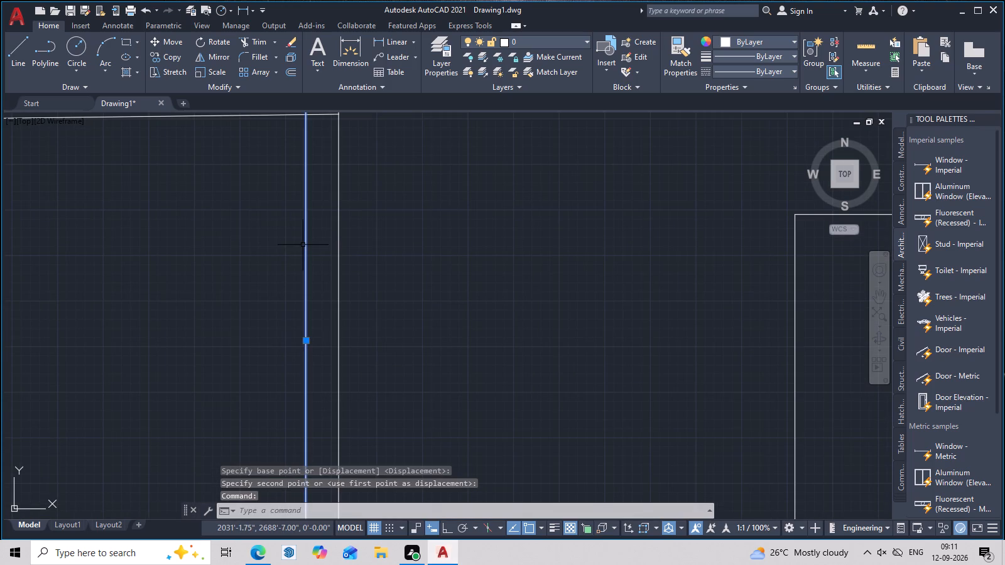
key("Delete")
scroll(256, 213, "down", 3)
middle_click_drag(254, 213, 298, 284)
scroll(281, 271, "up", 2)
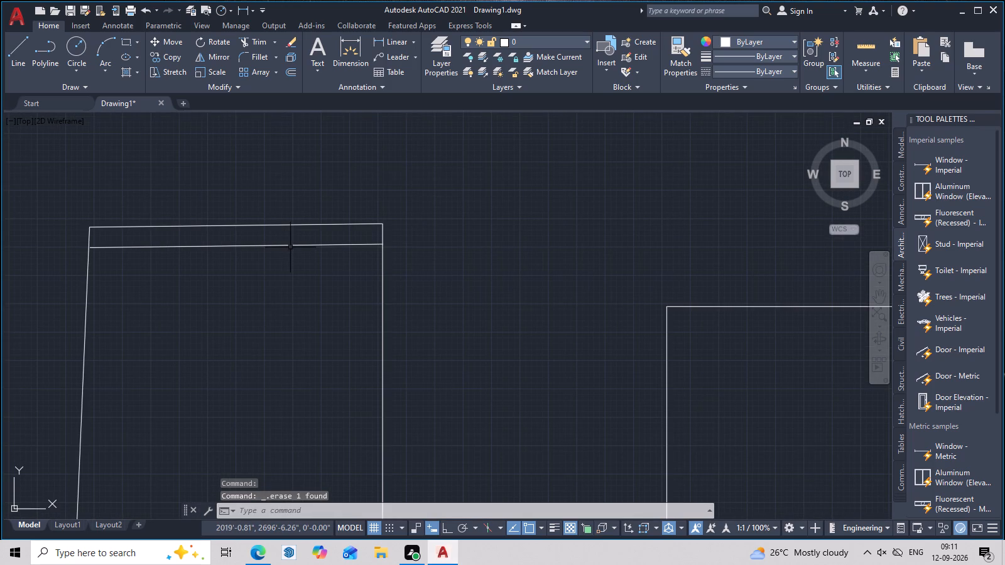
left_click(291, 247)
key("Delete")
key("Escape")
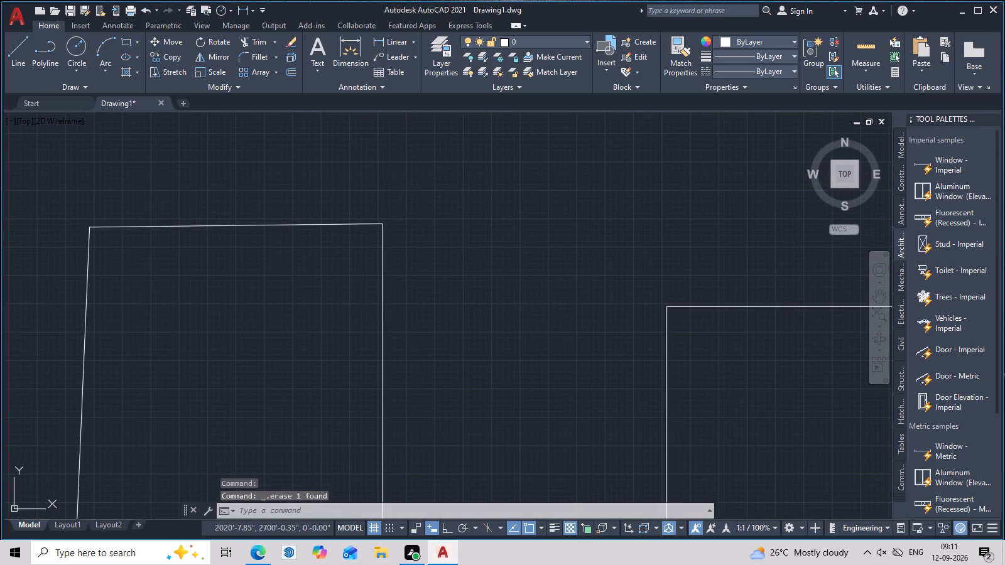
Offset the outline's top and right edges 3'1" inward.
type("o")
key("space")
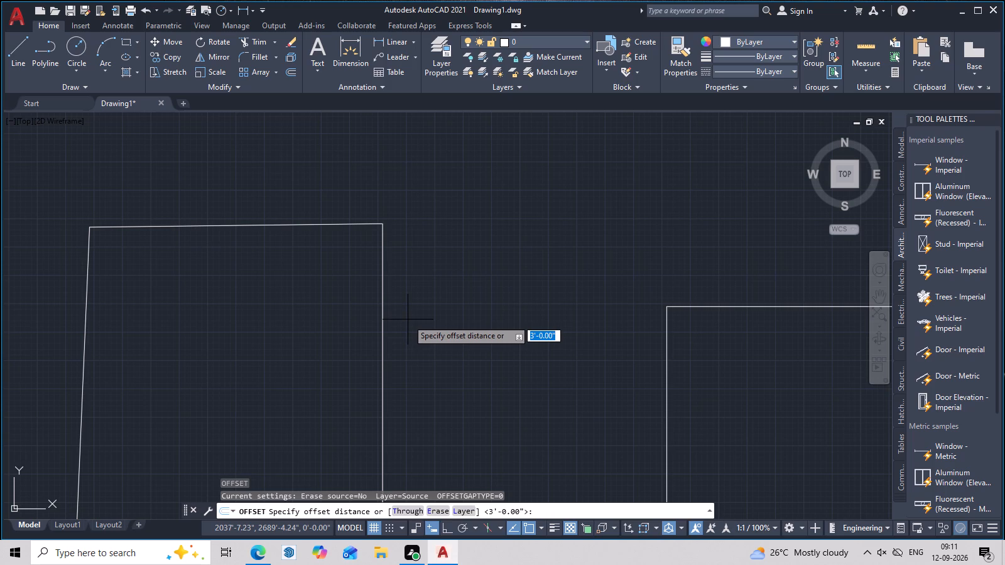
key("3")
key("apostrophe")
key("1")
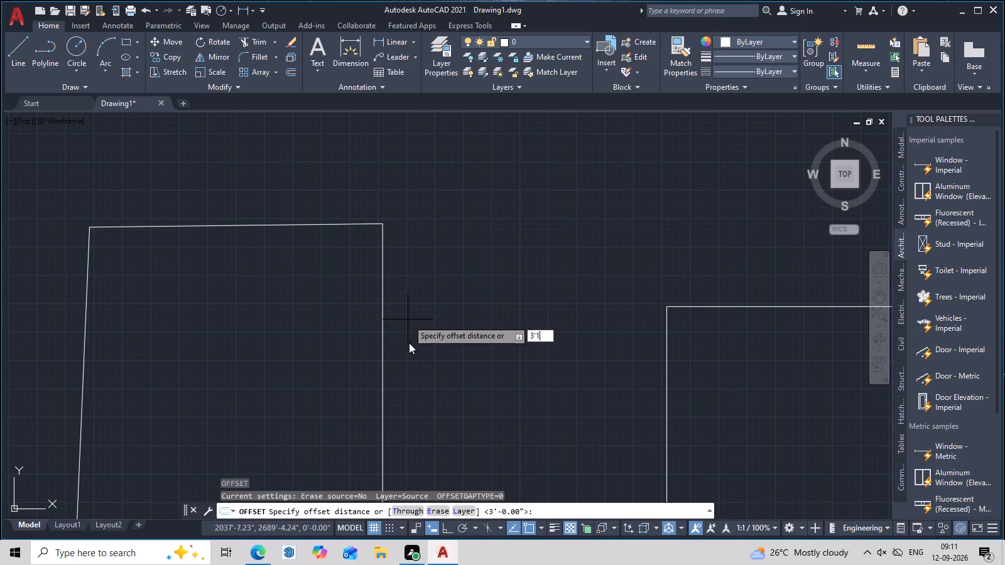
type("\"")
key("space")
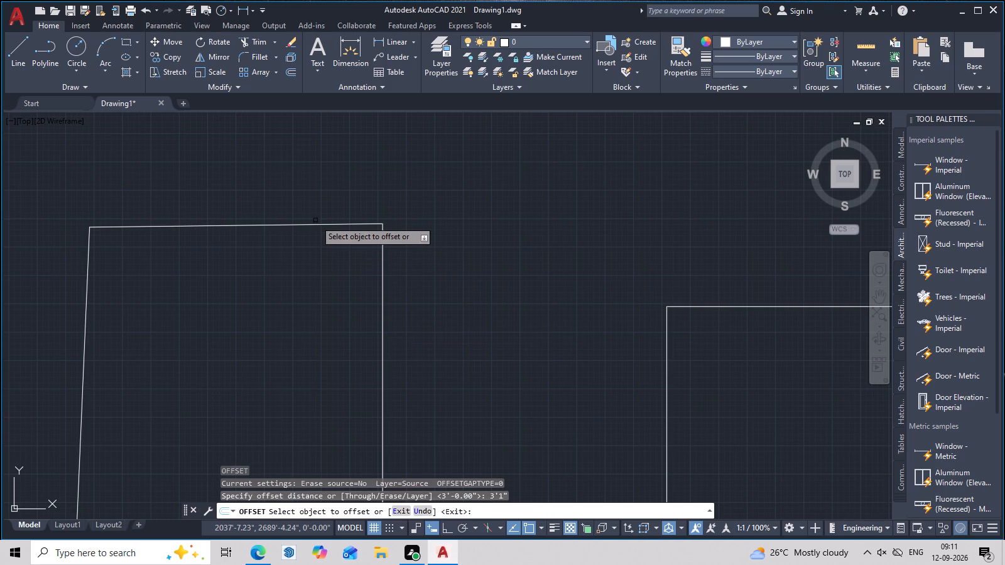
left_click(315, 223)
left_click(308, 304)
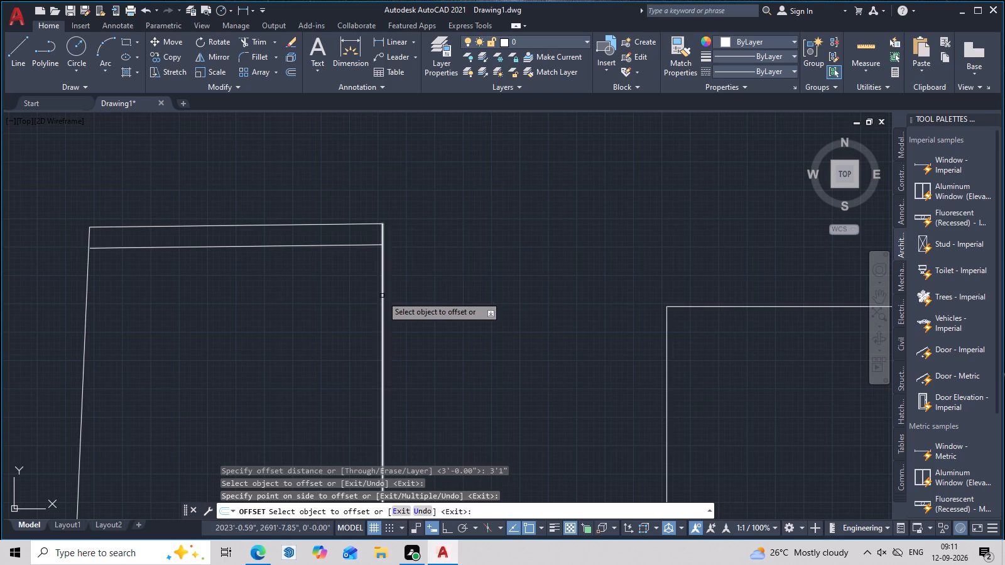
left_click(382, 296)
left_click(295, 308)
key("Escape")
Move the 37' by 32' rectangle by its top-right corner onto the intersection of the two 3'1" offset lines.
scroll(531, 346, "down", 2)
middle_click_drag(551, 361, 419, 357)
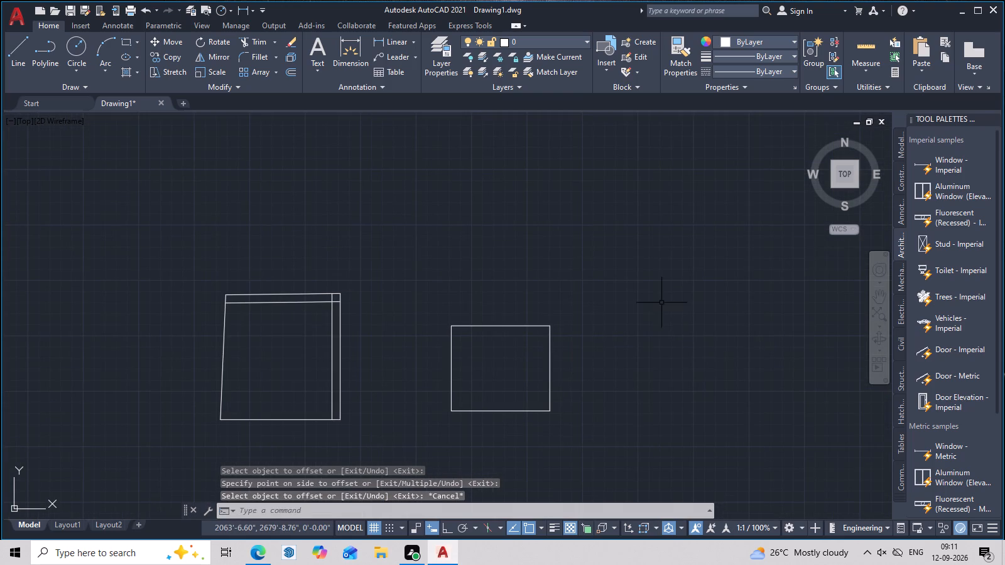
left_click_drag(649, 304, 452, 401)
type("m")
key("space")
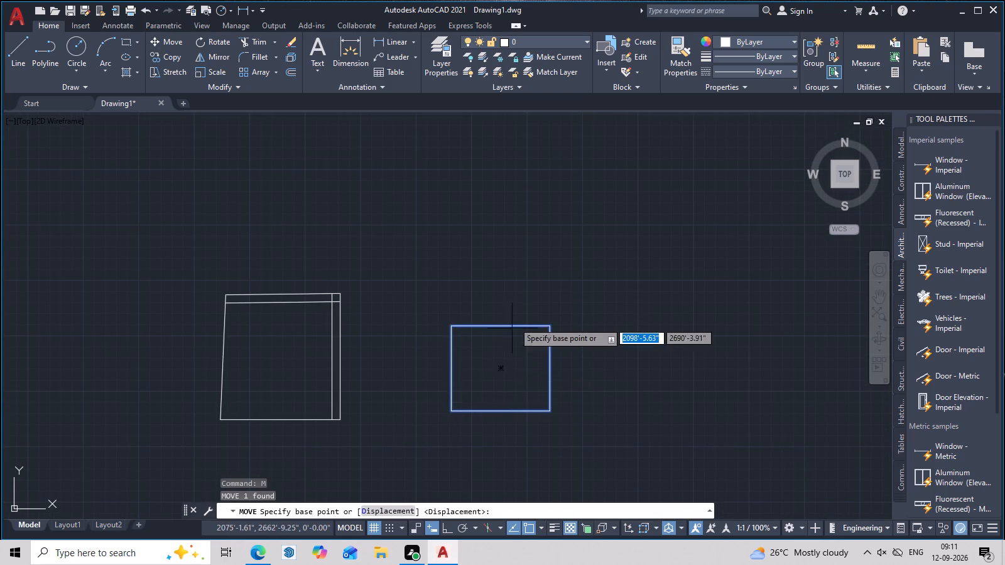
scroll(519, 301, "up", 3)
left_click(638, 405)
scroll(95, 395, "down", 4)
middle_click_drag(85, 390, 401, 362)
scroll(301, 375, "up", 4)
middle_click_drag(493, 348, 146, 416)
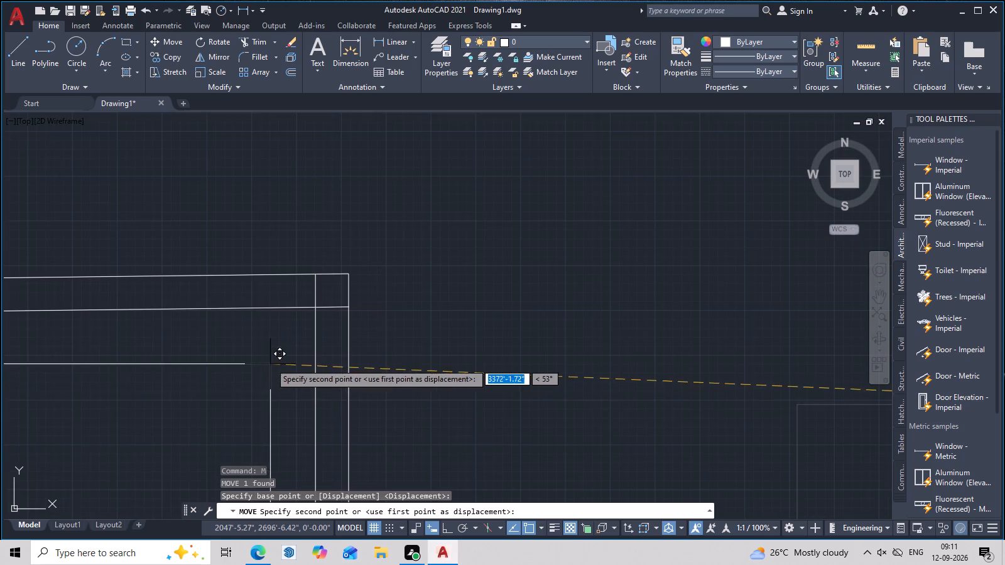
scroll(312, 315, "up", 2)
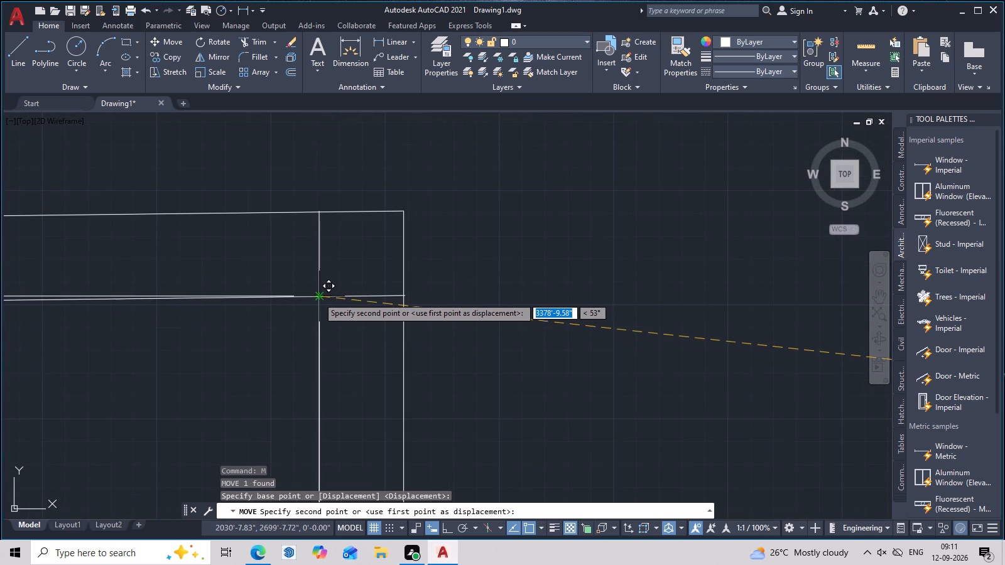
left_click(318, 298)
Move the 37' by 32' rectangle back out of the outline into the empty space just to its right.
scroll(207, 343, "down", 5)
middle_click_drag(166, 387, 320, 351)
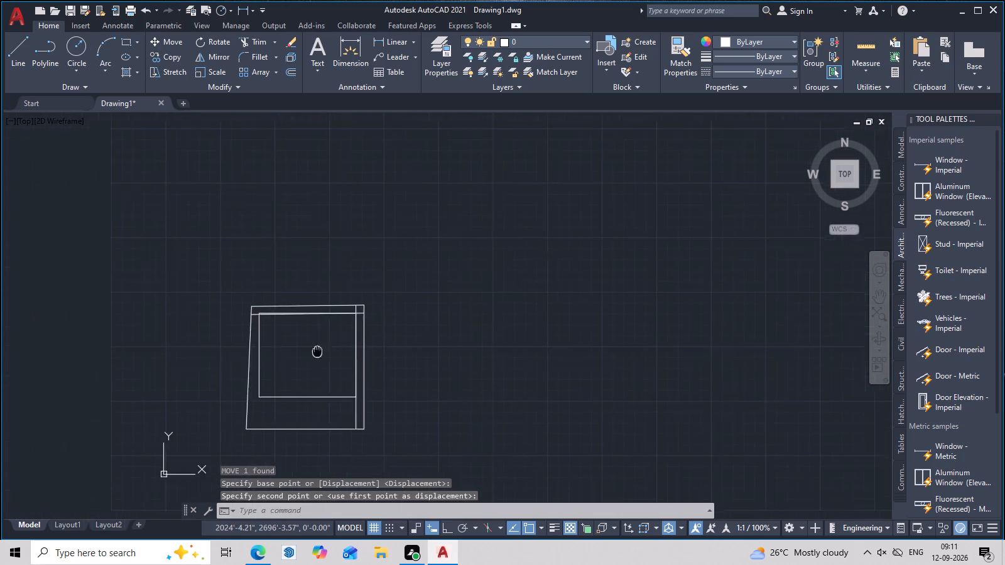
scroll(321, 351, "up", 1)
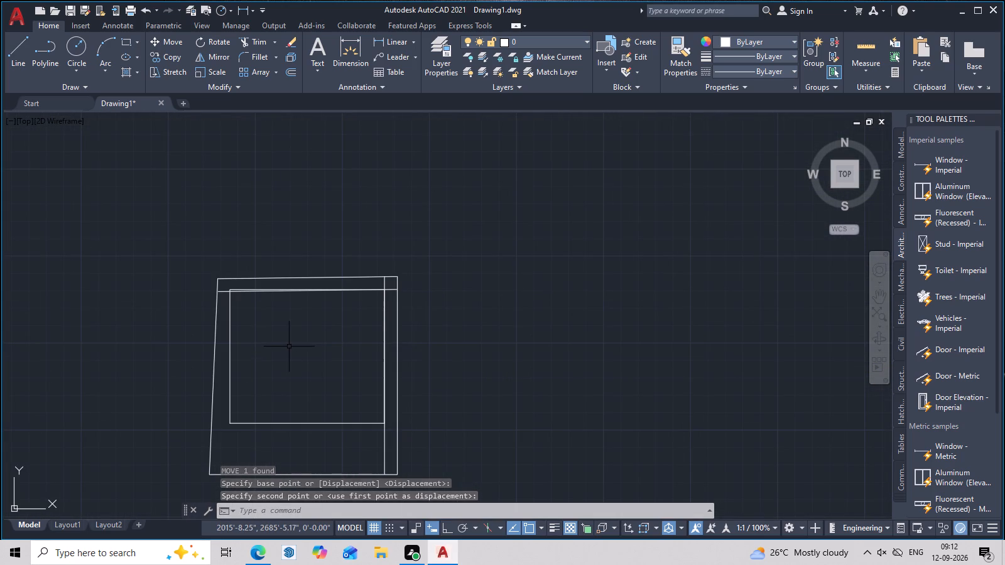
middle_click_drag(289, 347, 288, 363)
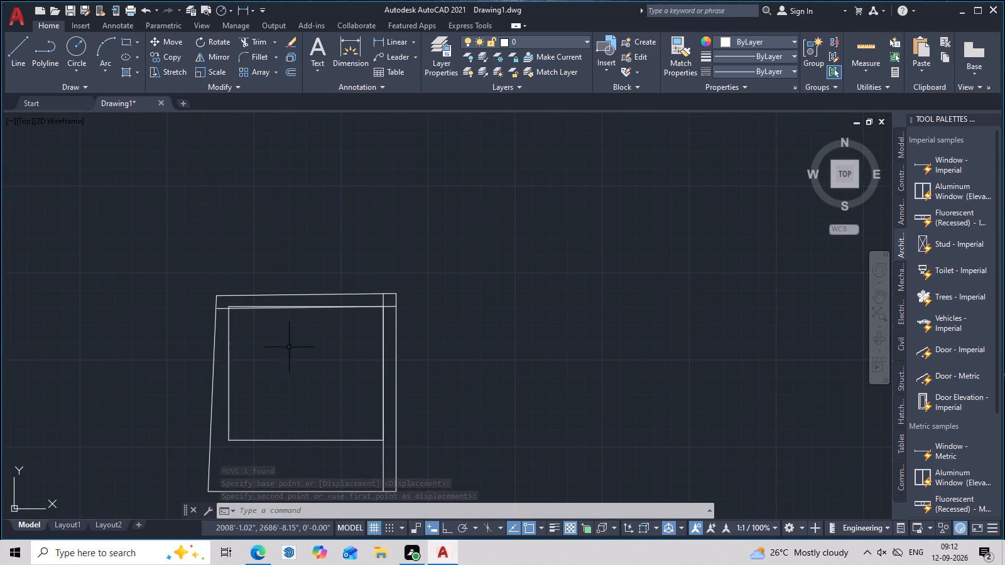
scroll(254, 398, "up", 2)
middle_click_drag(253, 400, 249, 409)
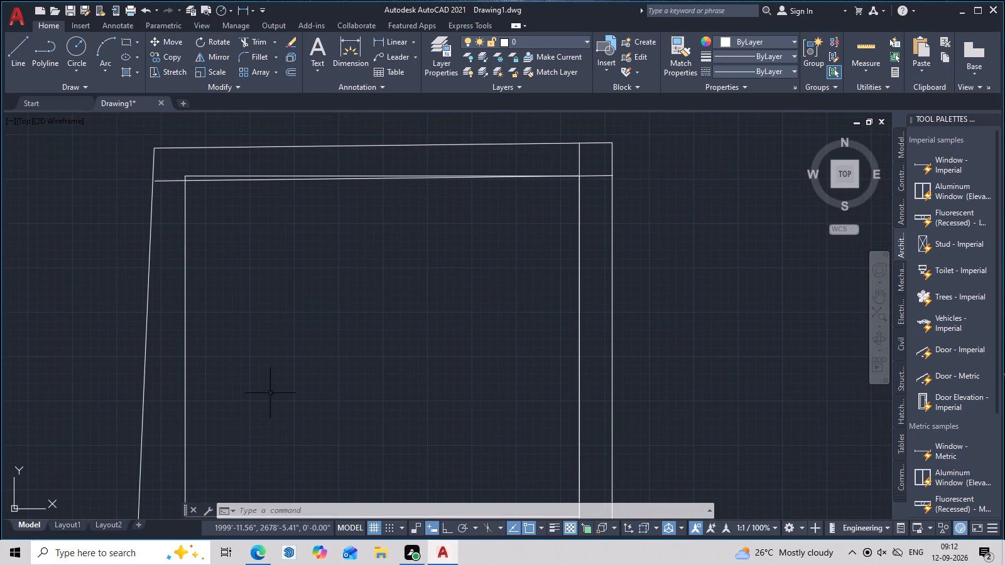
left_click(388, 175)
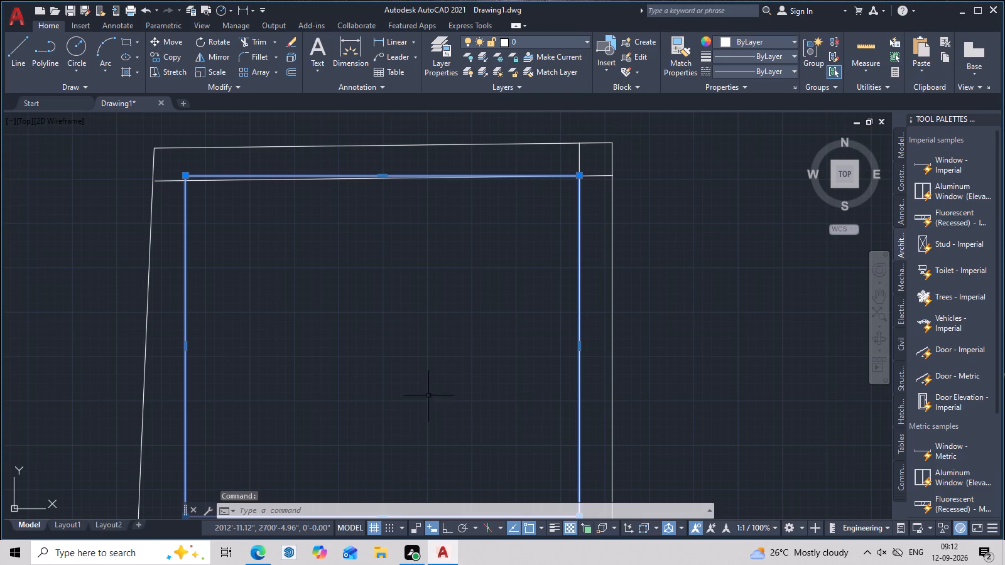
scroll(430, 326, "down", 2)
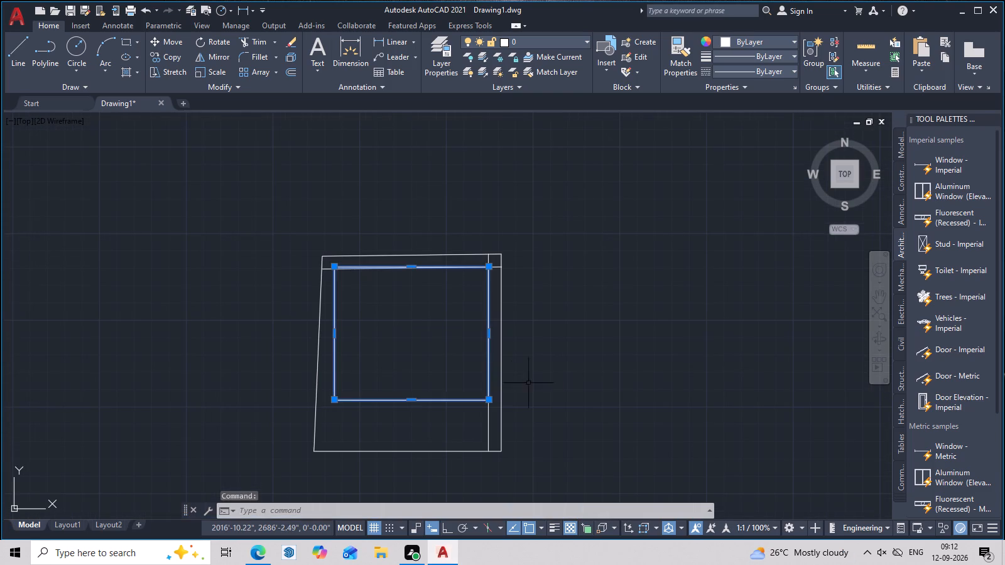
key("m")
key("space")
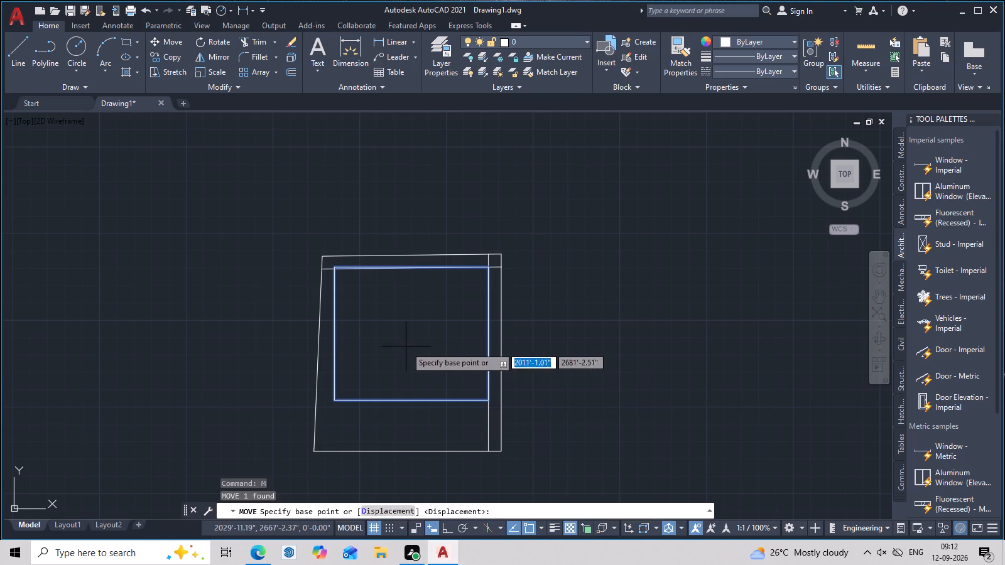
left_click(399, 343)
left_click(605, 355)
Move the 37' by 32' rectangle by its top-right corner back onto the intersection of the two 3'1" offset lines.
scroll(361, 247, "up", 3)
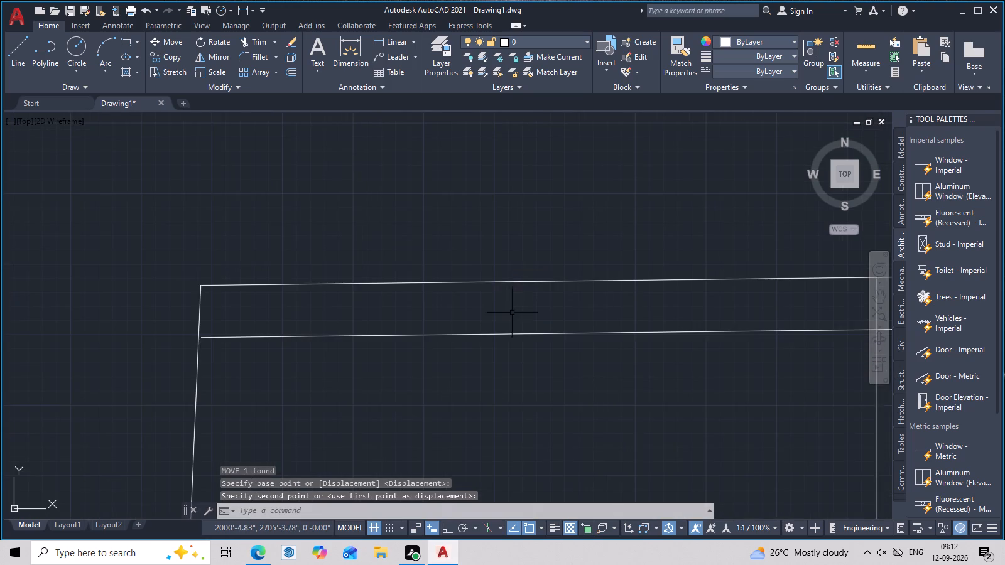
scroll(500, 311, "down", 4)
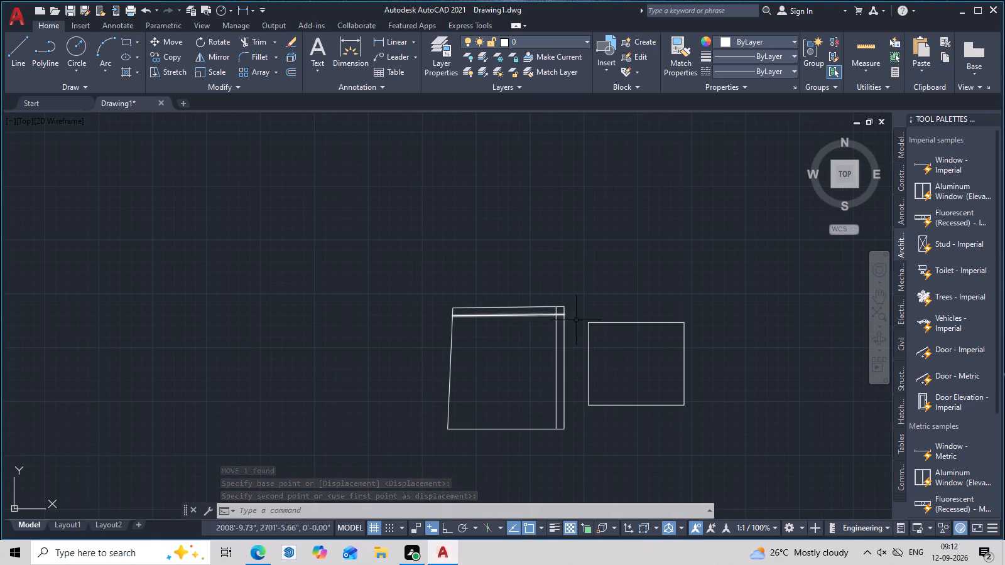
left_click(684, 345)
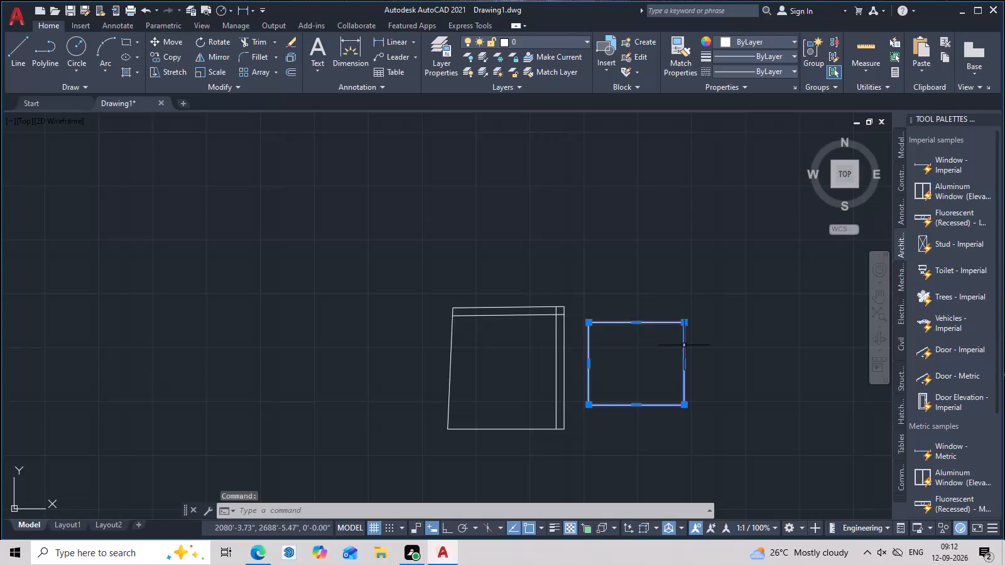
type("m")
key("space")
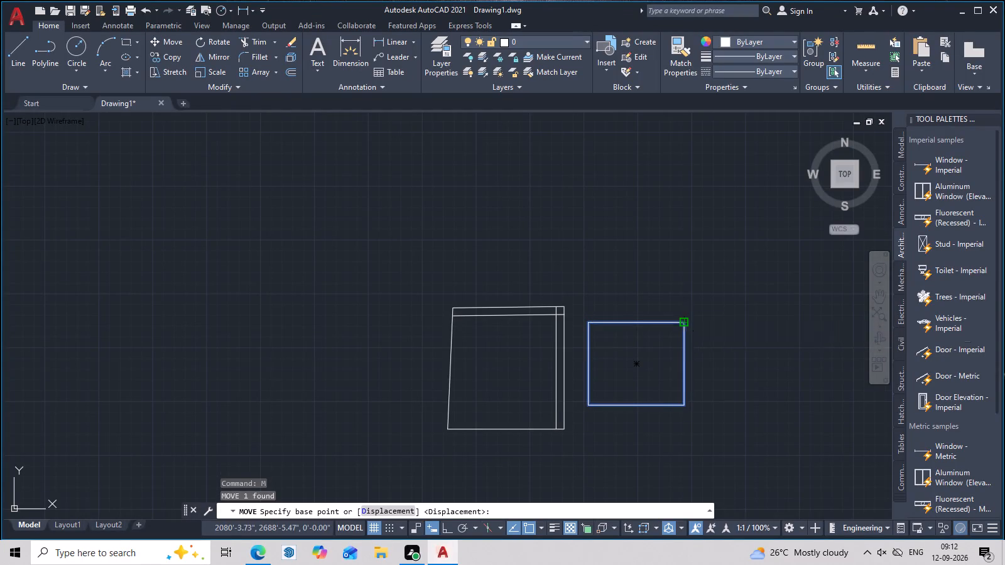
left_click(683, 320)
scroll(546, 326, "up", 3)
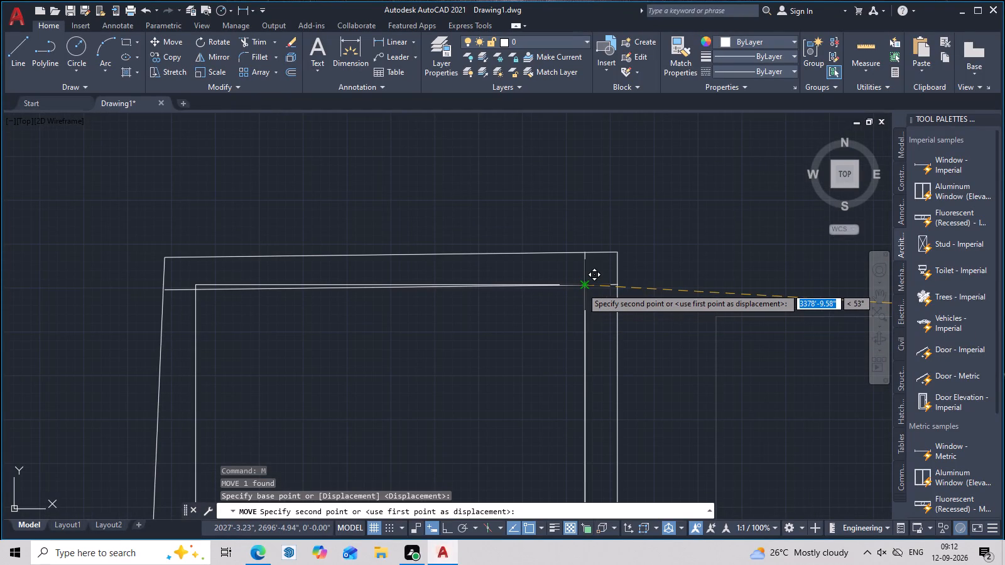
left_click(582, 288)
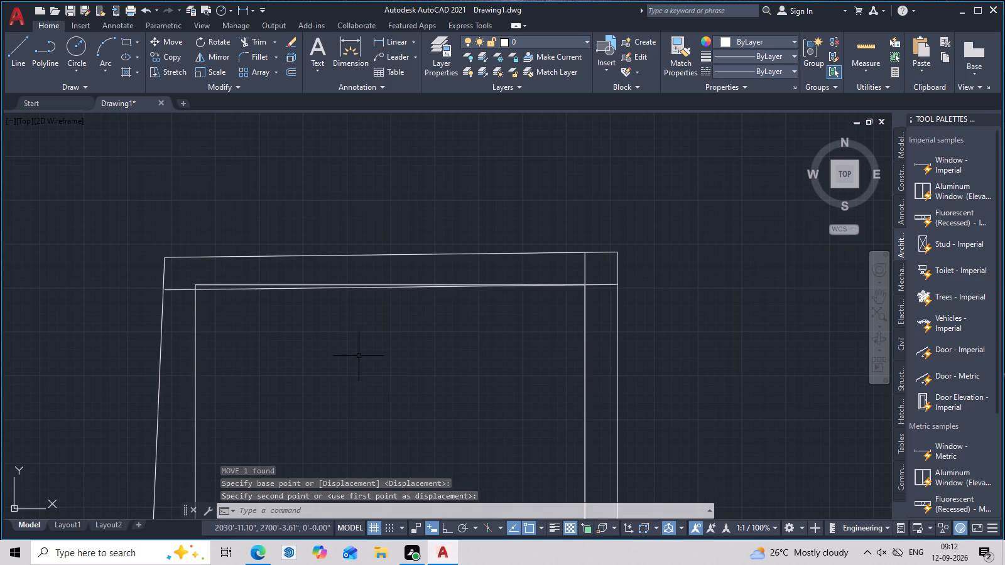
scroll(359, 356, "down", 3)
middle_click_drag(358, 416, 381, 392)
key("Escape")
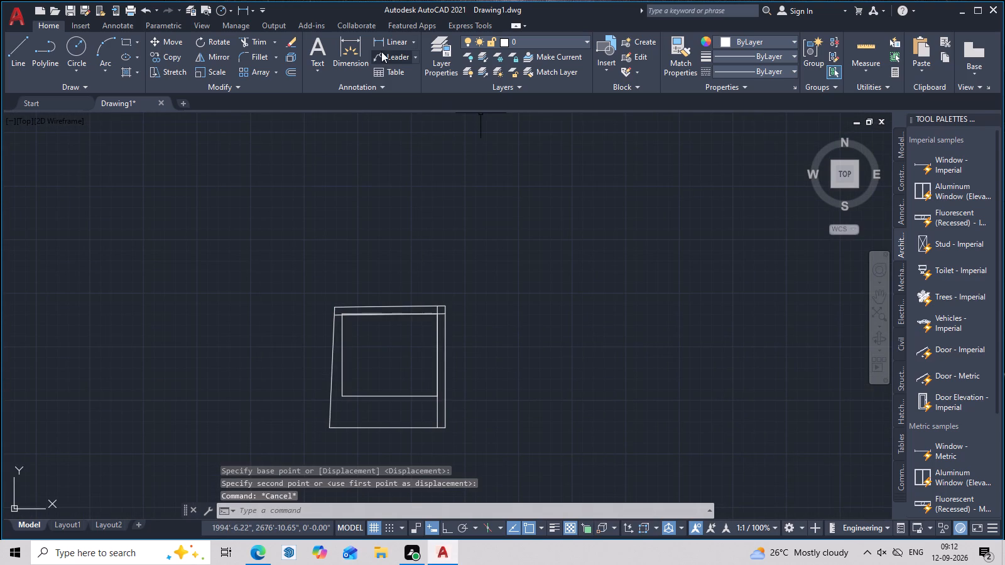
Measure the horizontal gap between the outline's slanted left edge and the rectangle's left side with a linear dimension.
left_click(391, 43)
scroll(357, 382, "up", 6)
middle_click_drag(79, 348, 461, 348)
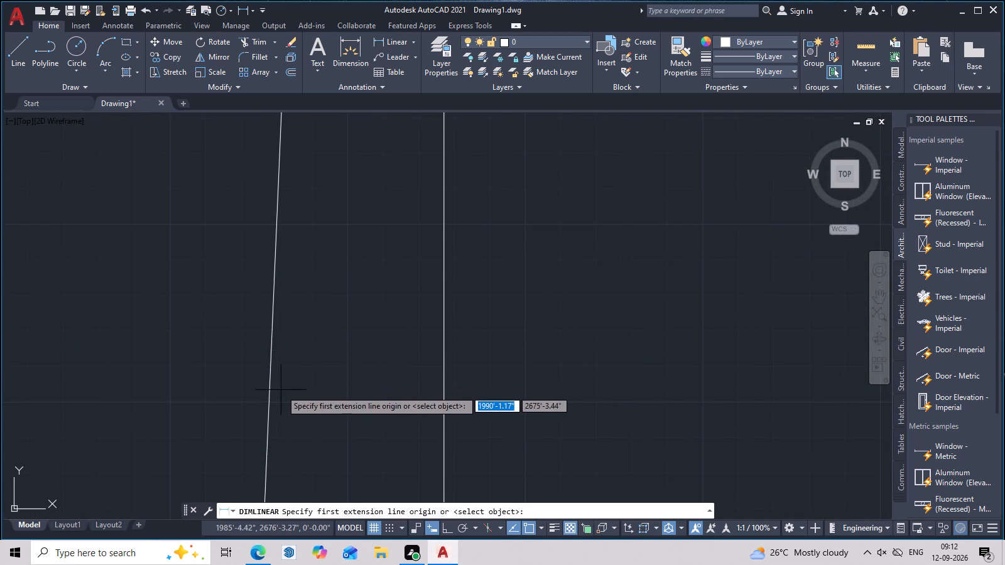
left_click(268, 433)
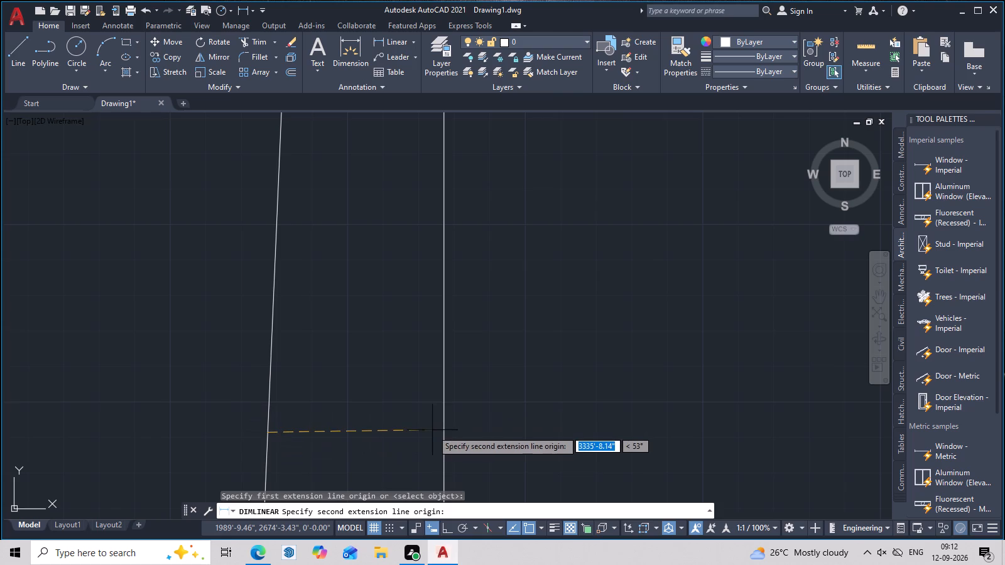
left_click(440, 437)
key("Escape")
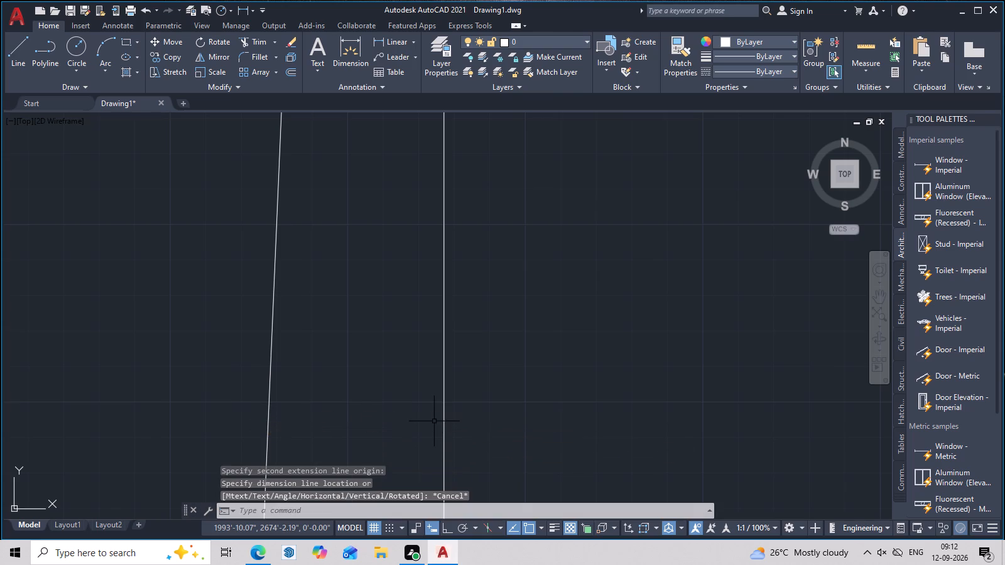
Measure the left gap between the outline and the rectangle again, somewhat higher along the rectangle's left side.
scroll(434, 421, "down", 6)
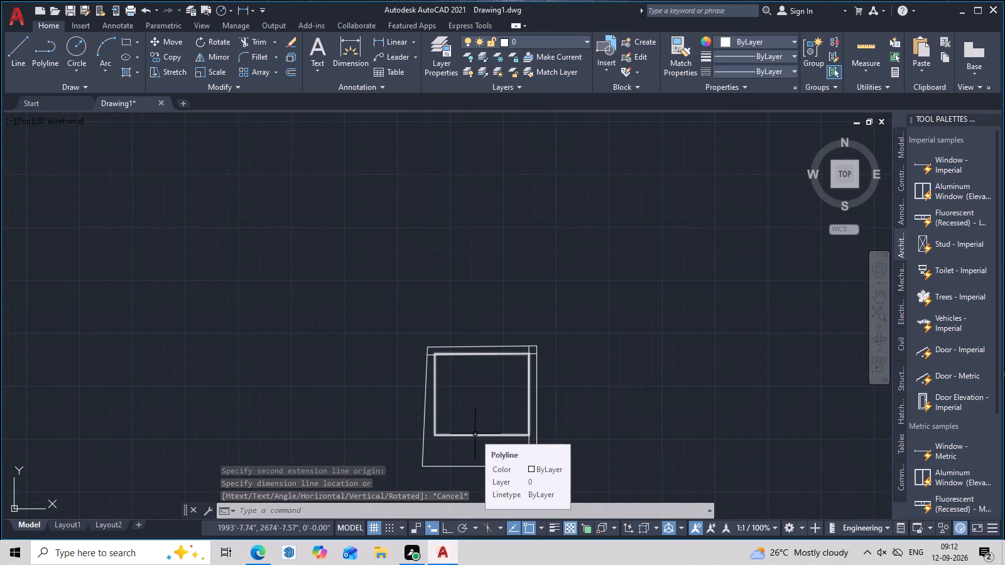
scroll(486, 405, "up", 2)
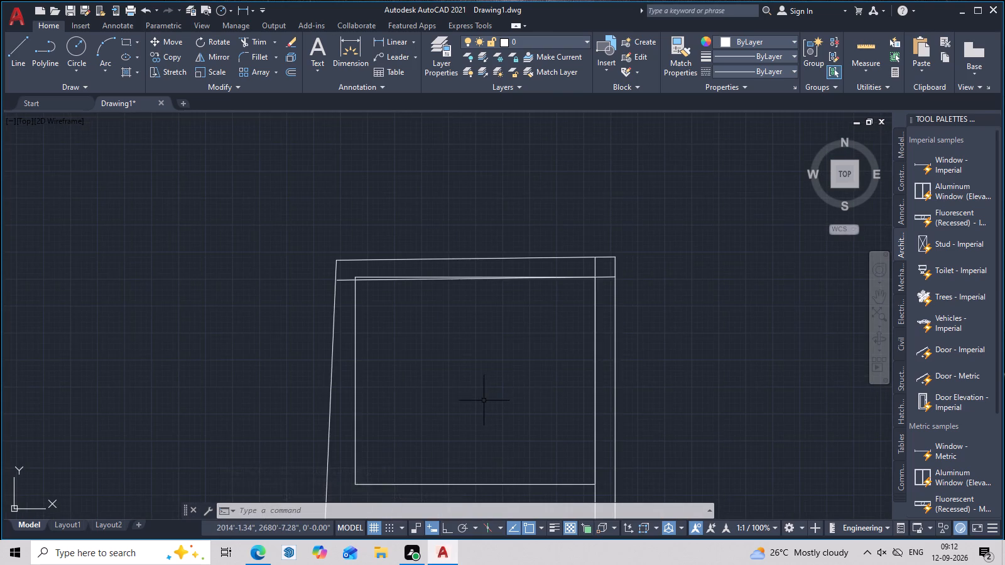
middle_click_drag(484, 401, 518, 324)
scroll(371, 324, "up", 3)
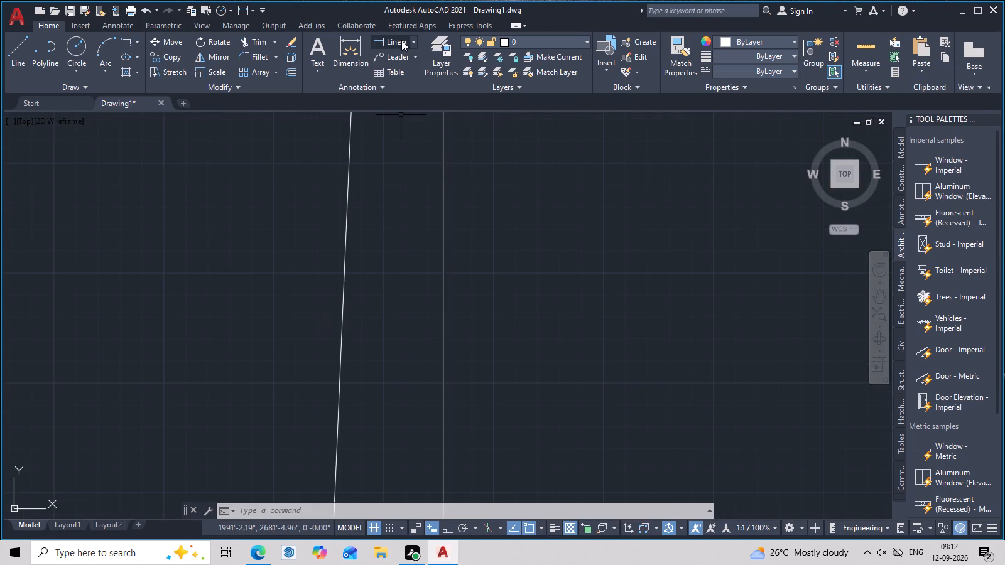
left_click(401, 40)
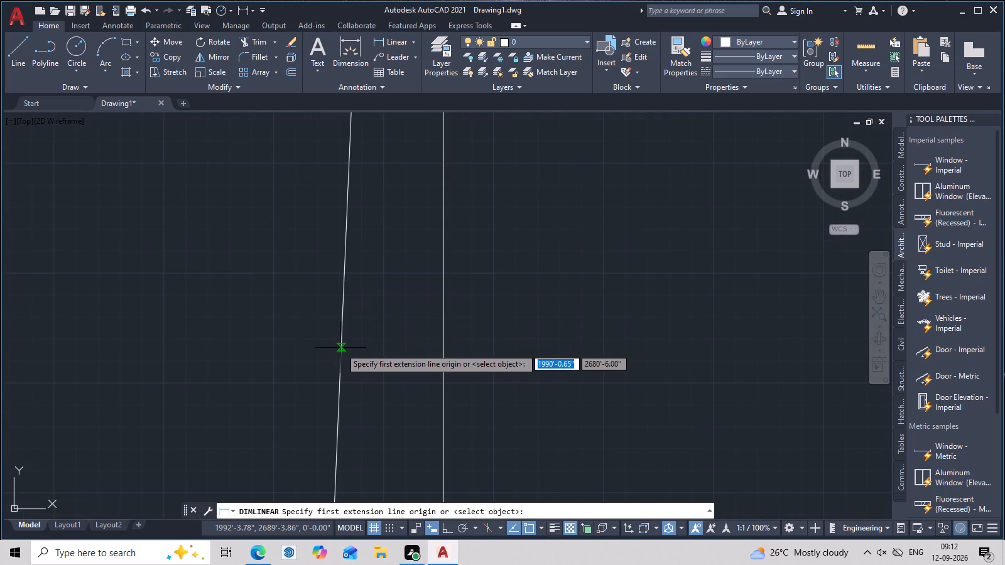
left_click(340, 348)
left_click(444, 349)
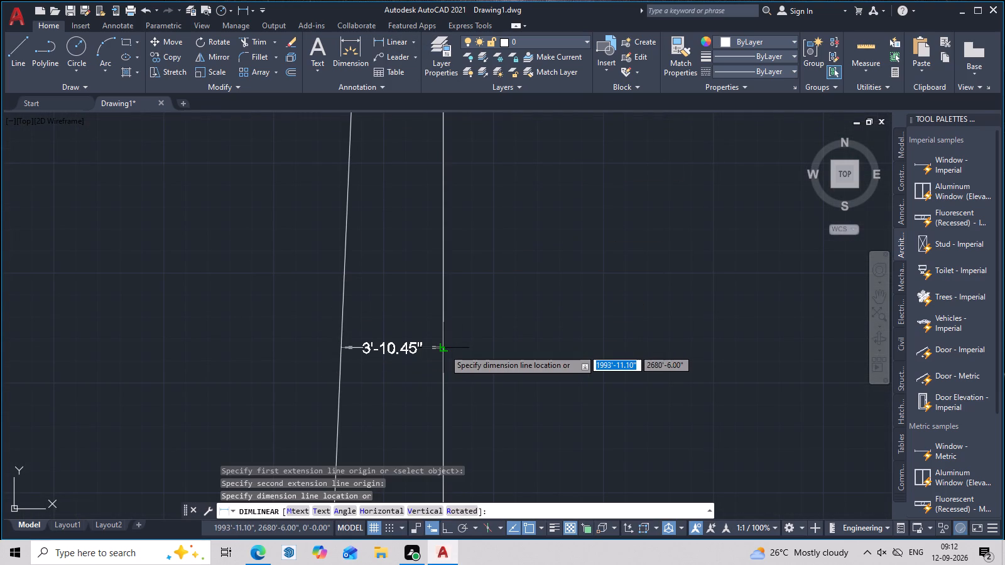
key("Escape")
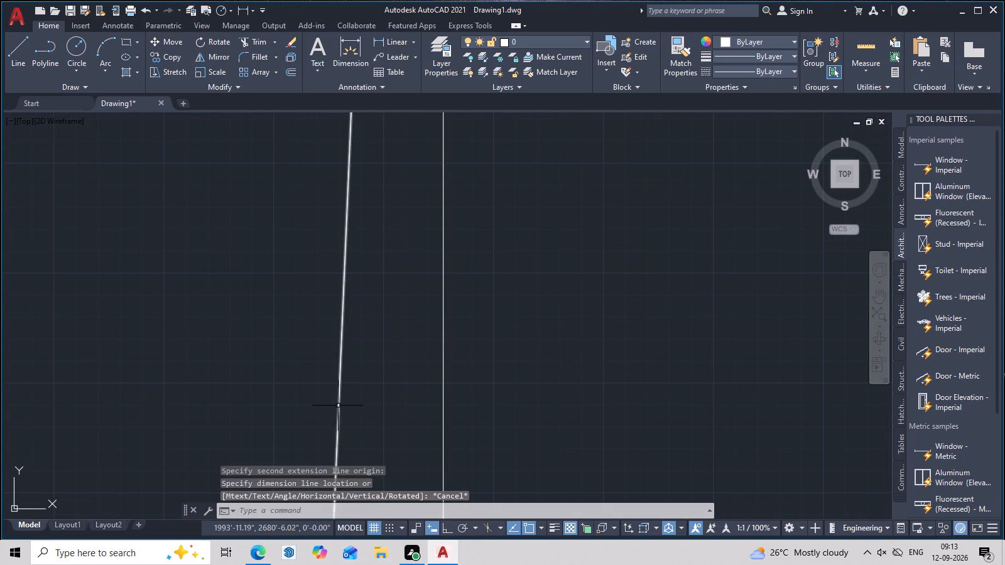
Measure the left gap between the outline and the rectangle slightly lower along the rectangle's left side.
left_click(393, 21)
left_click(385, 39)
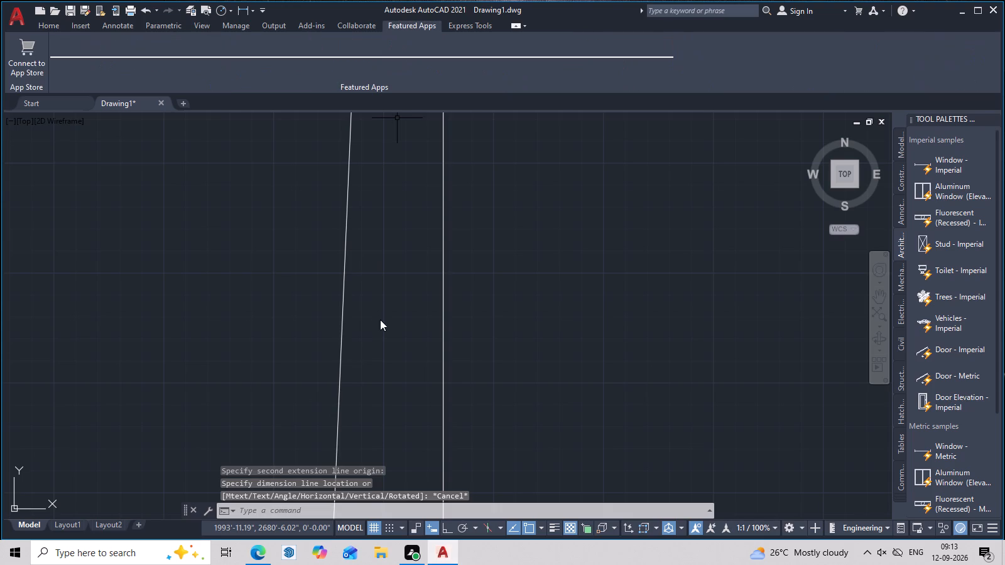
left_click(38, 23)
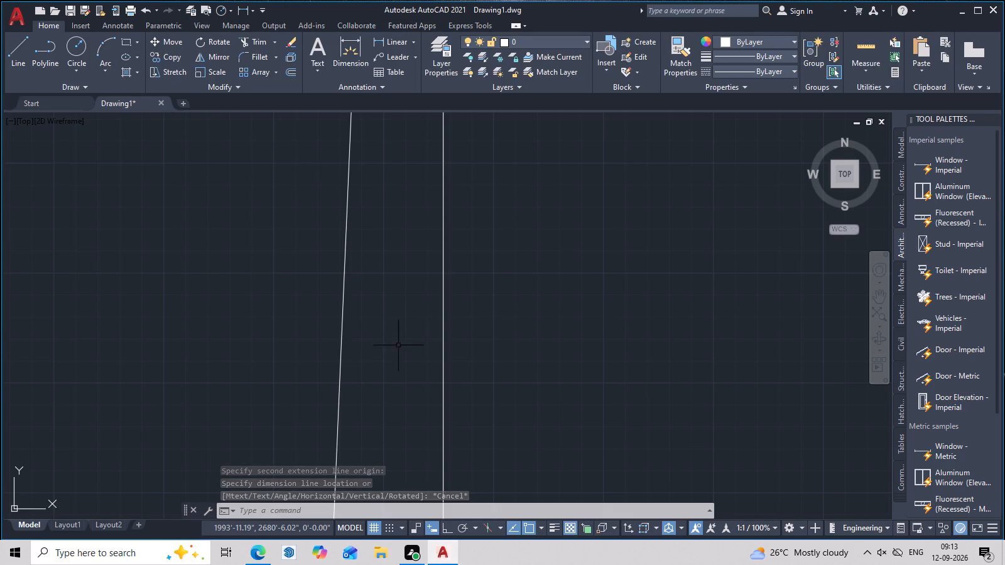
left_click(402, 40)
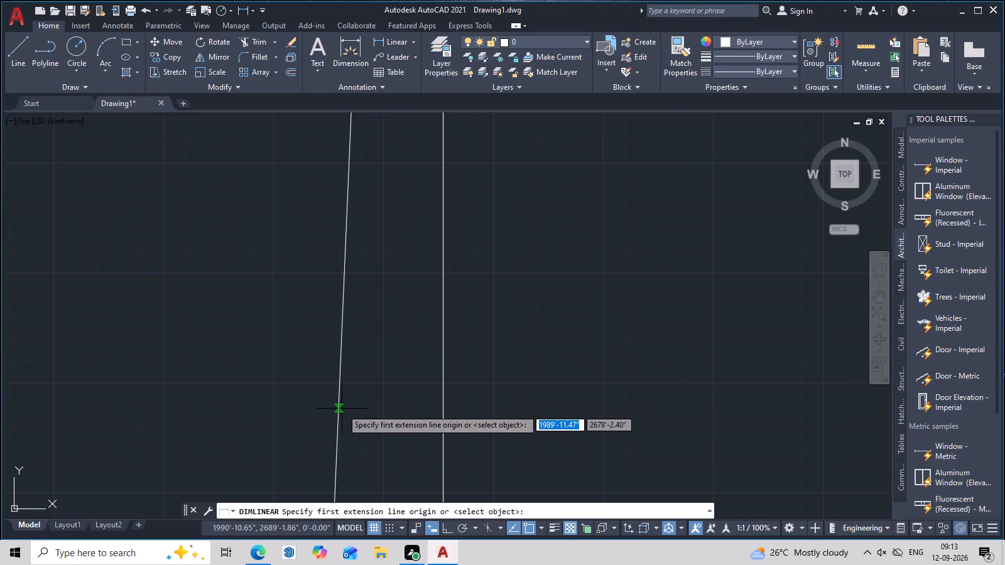
left_click(342, 409)
key("space")
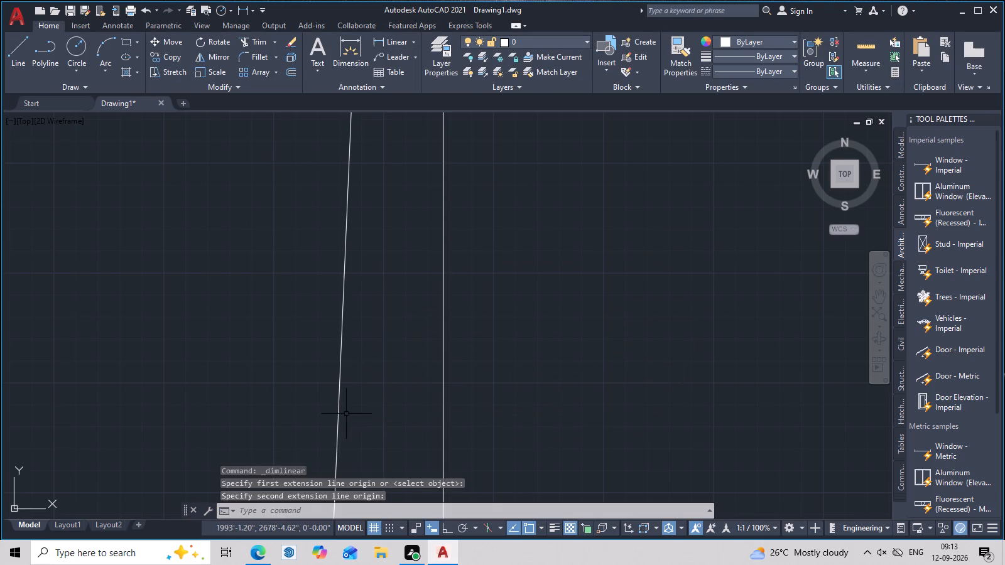
key("space")
left_click(337, 417)
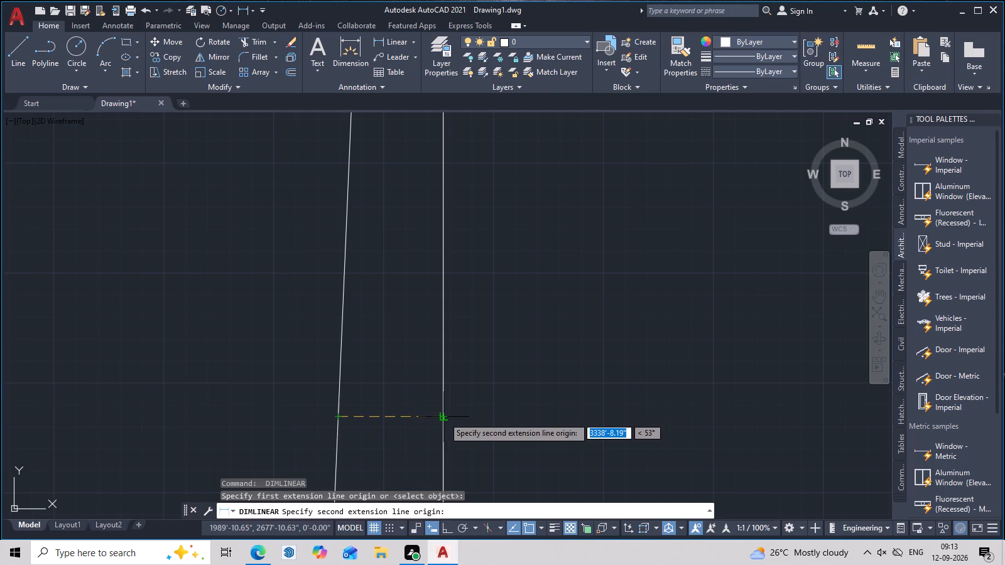
left_click(443, 417)
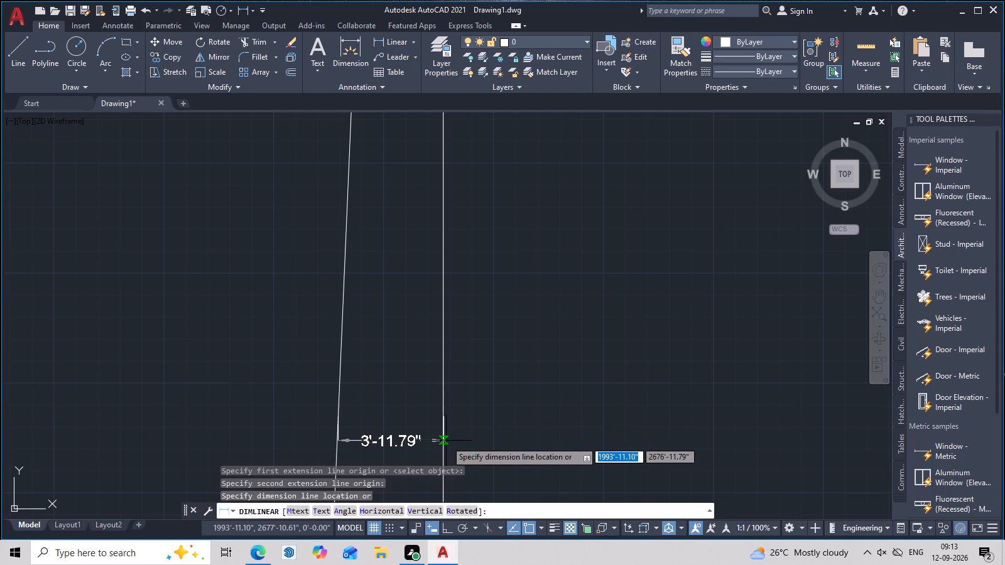
scroll(446, 441, "down", 3)
middle_click_drag(446, 439, 465, 357)
key("Escape")
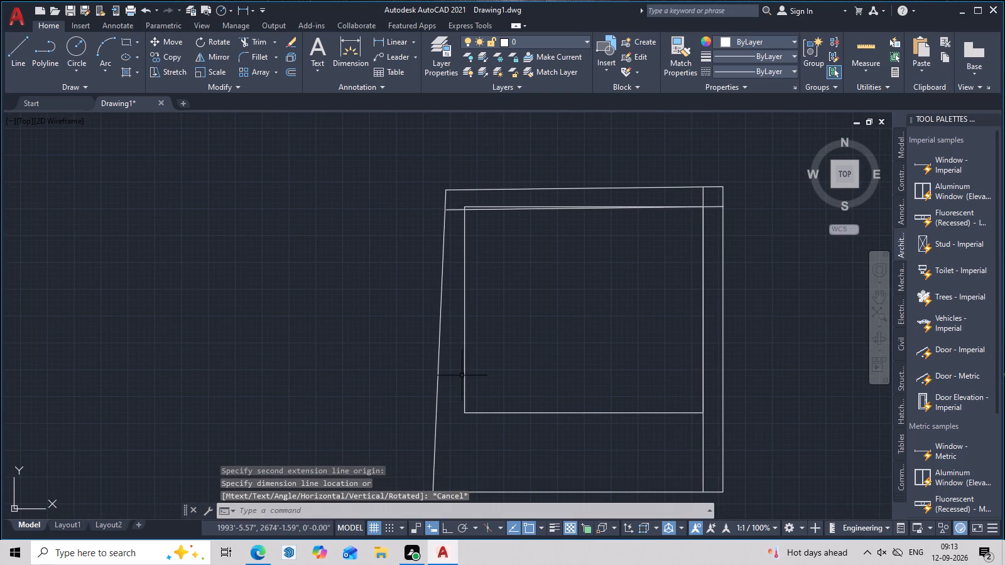
Measure the left gap at several nearby heights above the rectangle's bottom-left corner with linear dimensions.
scroll(438, 385, "up", 2)
key("space")
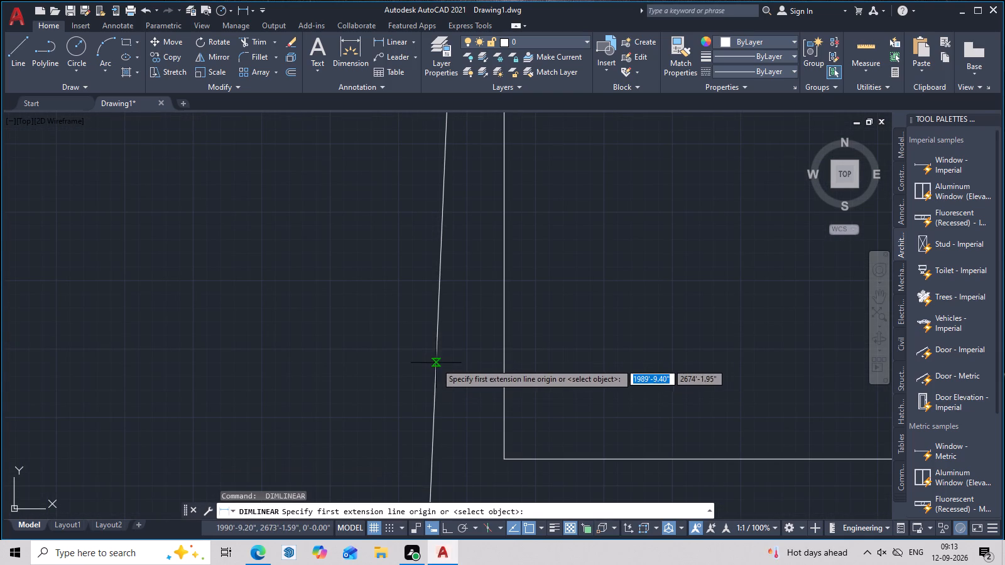
left_click(436, 363)
left_click(504, 363)
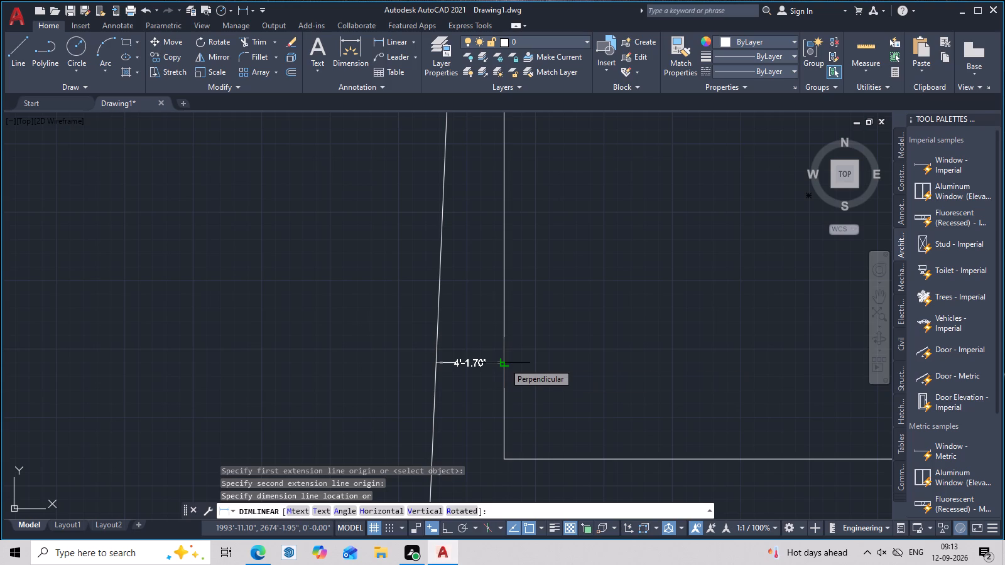
key("Escape")
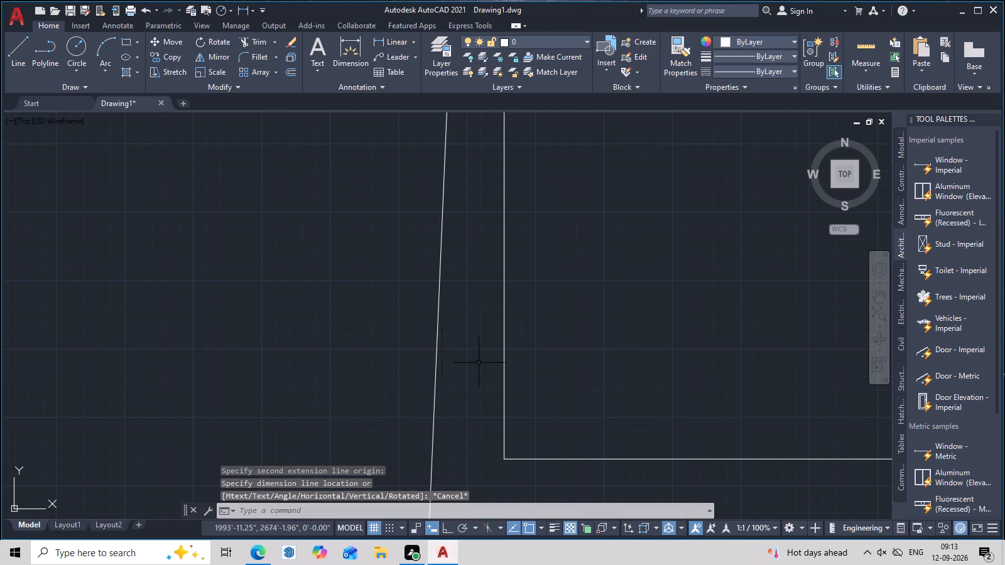
key("space")
left_click(437, 360)
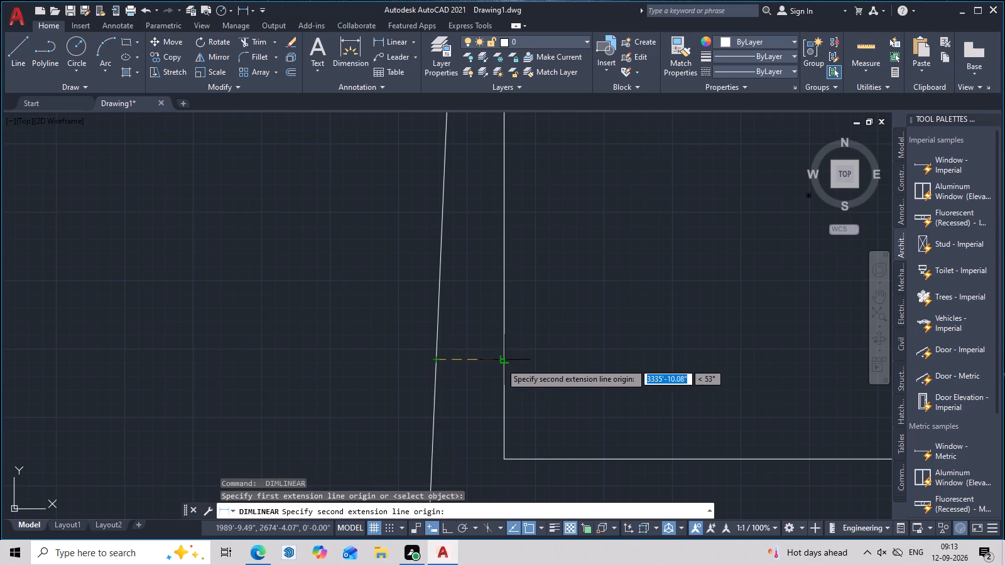
left_click(501, 363)
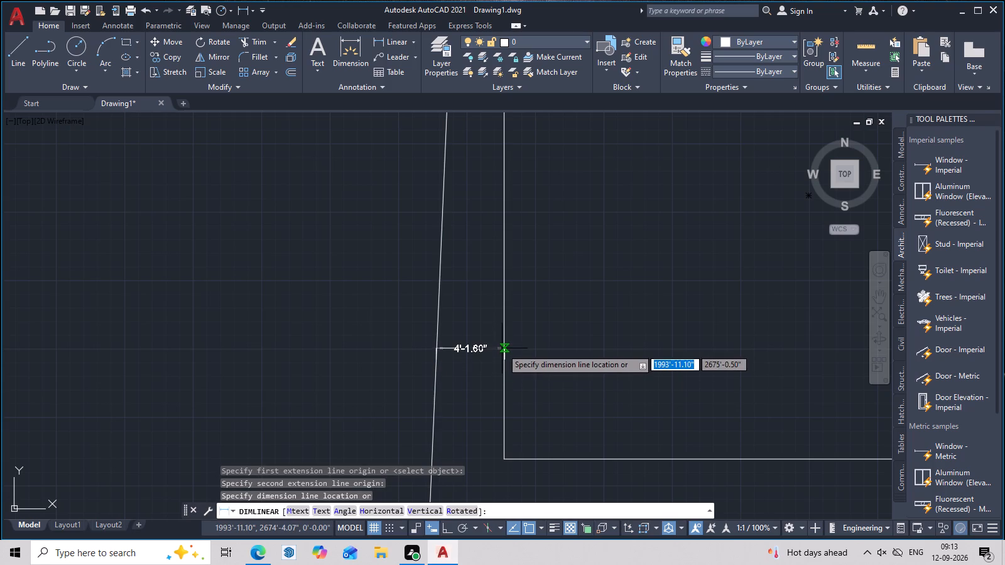
key("Escape")
key("space")
left_click(438, 348)
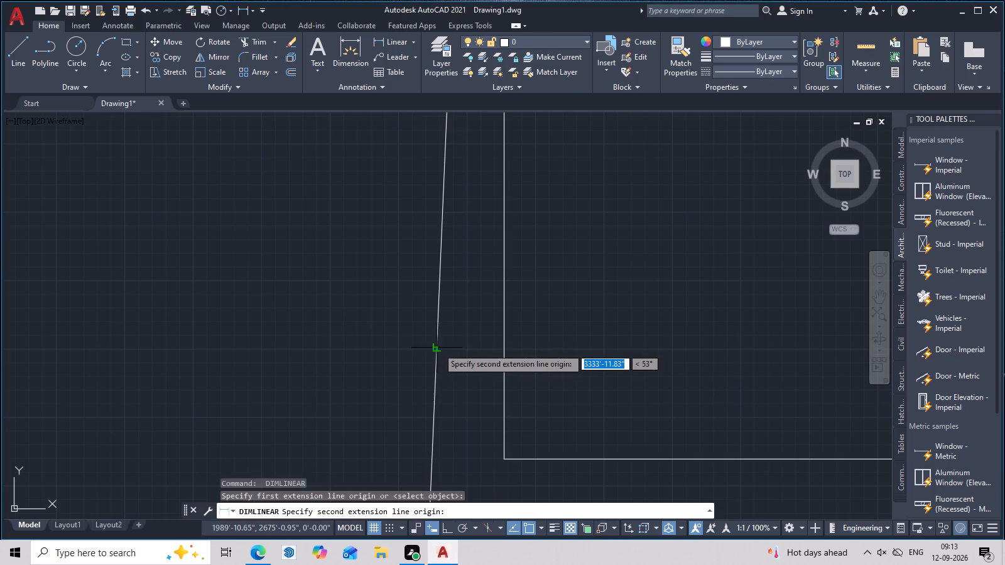
left_click(506, 347)
key("Escape")
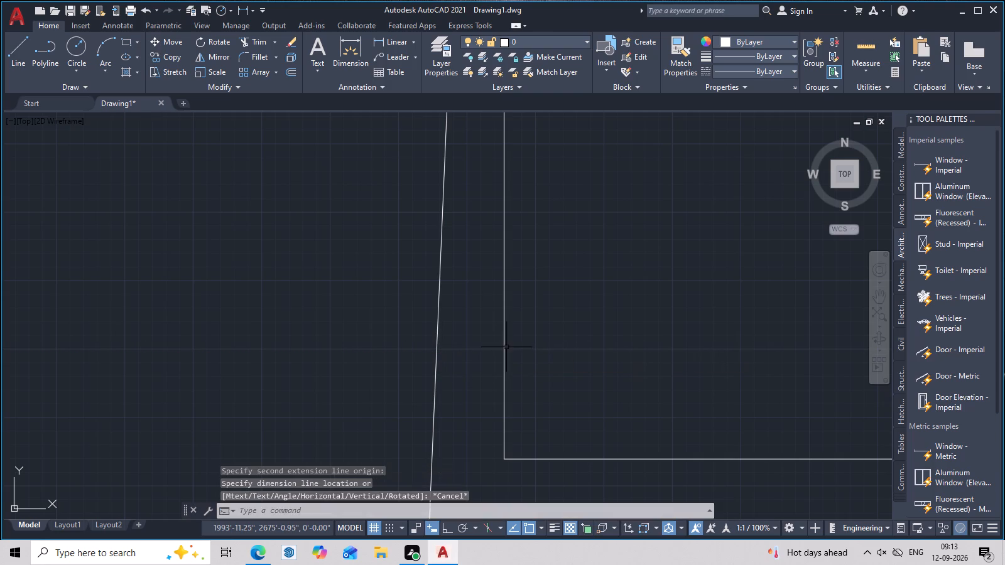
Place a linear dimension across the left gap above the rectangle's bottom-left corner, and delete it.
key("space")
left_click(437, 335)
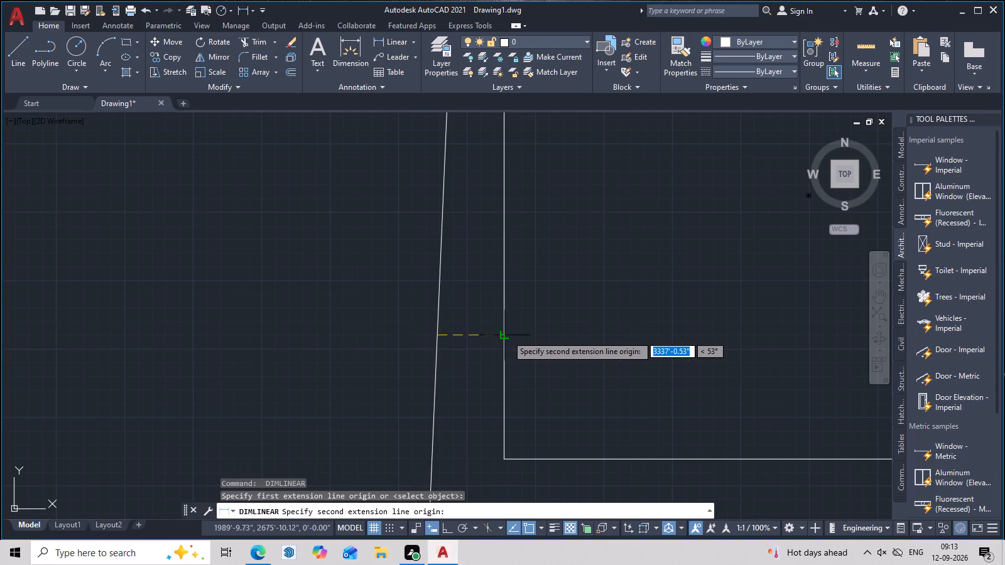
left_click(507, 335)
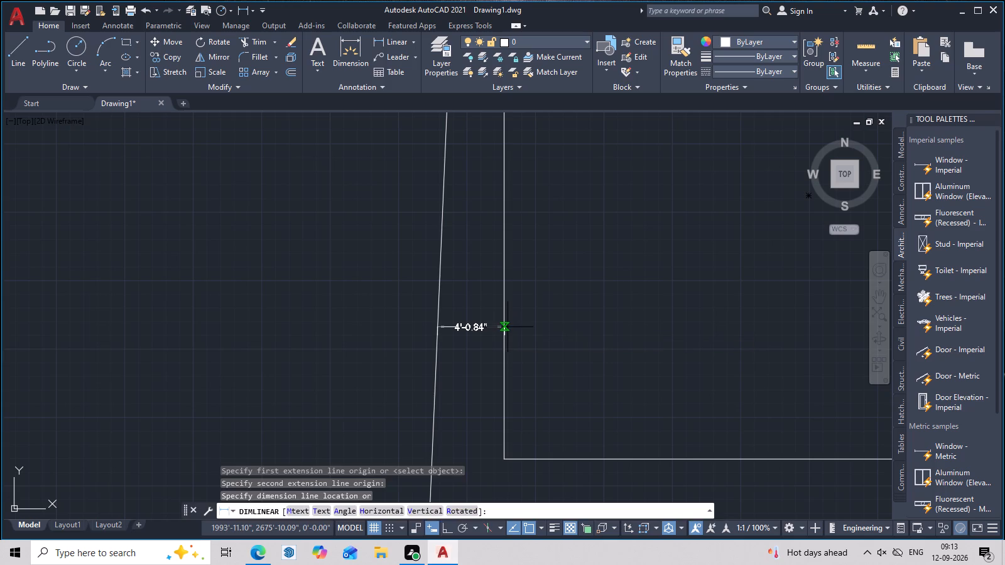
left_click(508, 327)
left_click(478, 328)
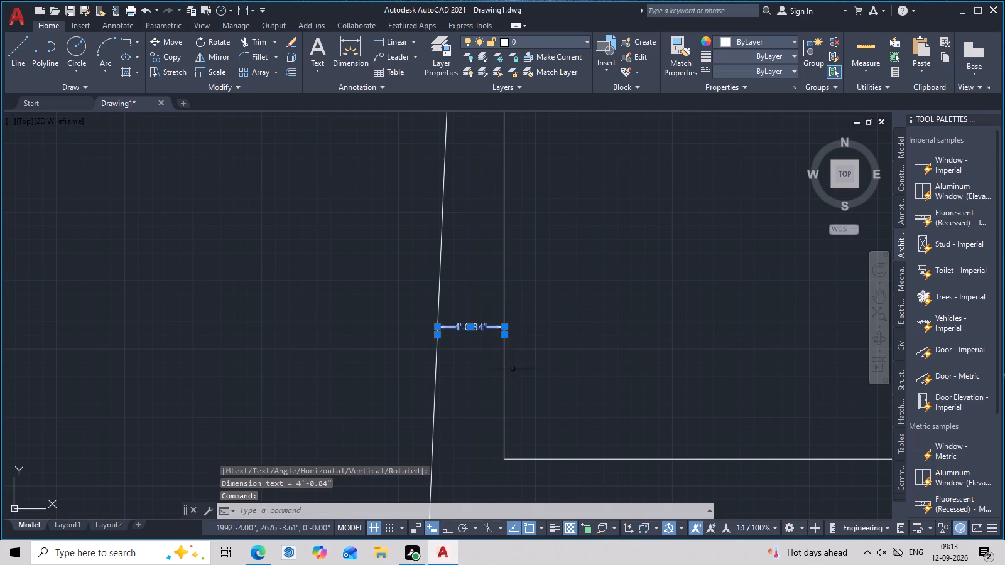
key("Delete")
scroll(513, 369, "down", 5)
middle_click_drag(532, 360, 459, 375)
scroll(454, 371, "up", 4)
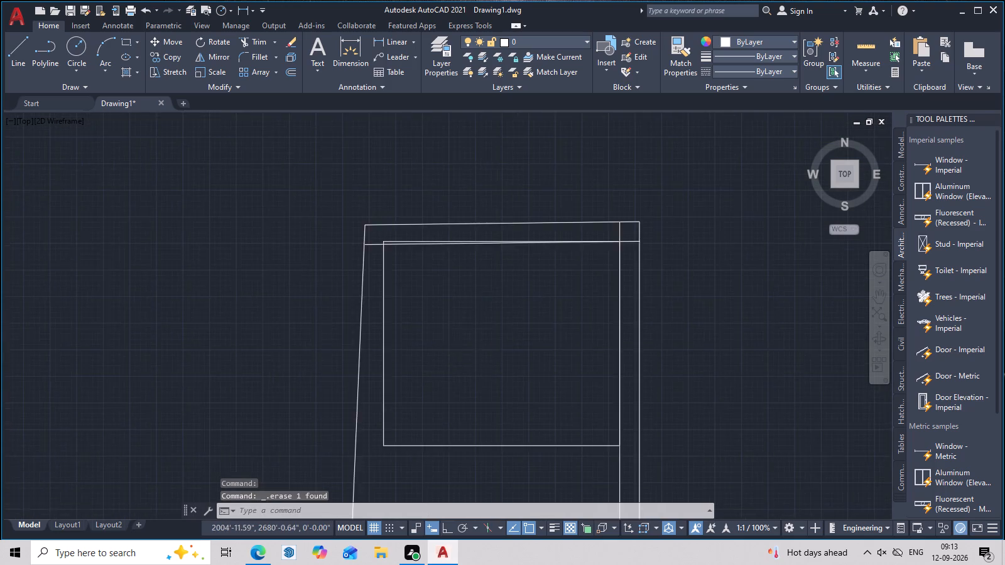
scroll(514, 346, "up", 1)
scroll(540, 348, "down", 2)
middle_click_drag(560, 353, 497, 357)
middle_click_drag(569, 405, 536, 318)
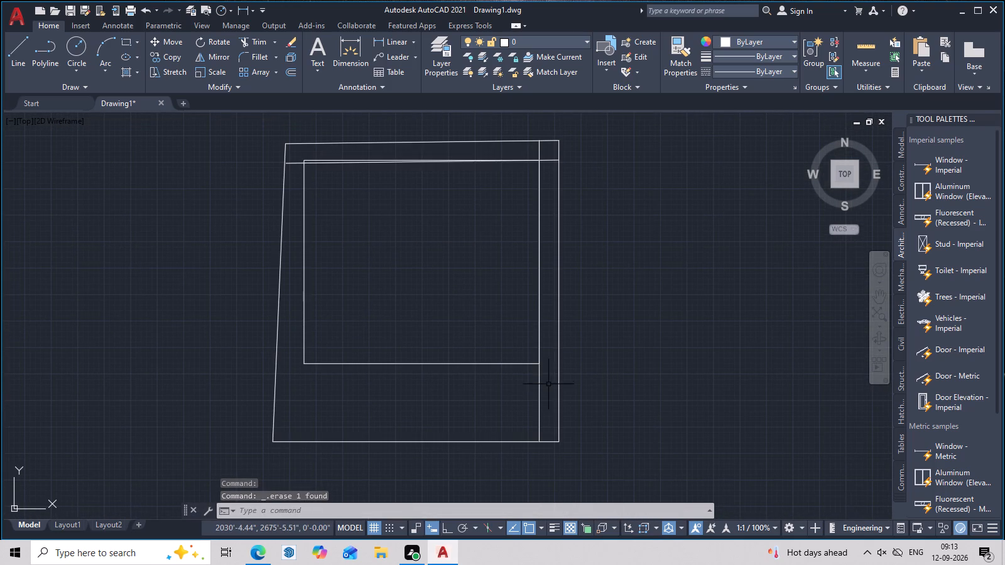
Delete the vertical and sloping setback guide lines, leaving only the plot outline and the building rectangle.
left_click(540, 392)
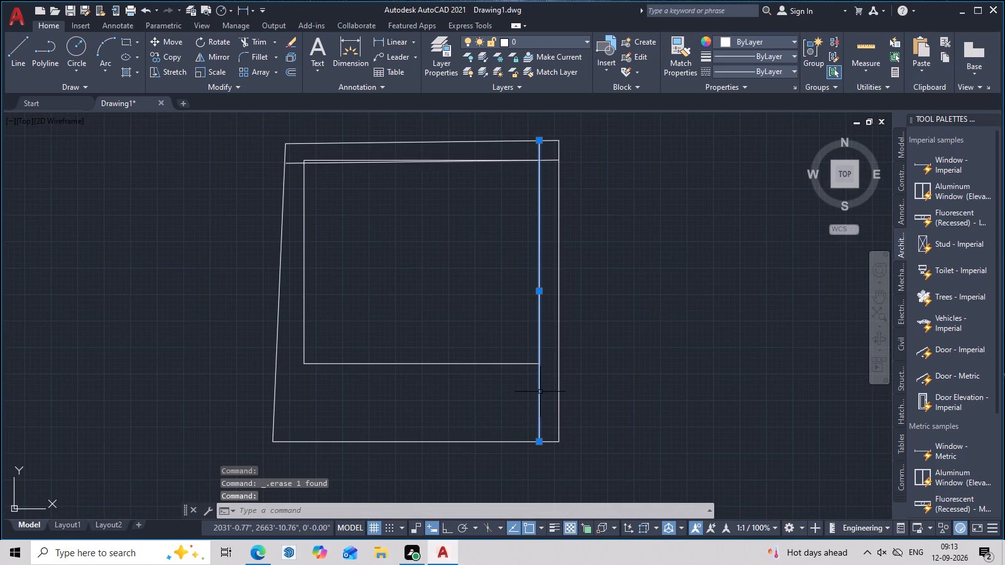
key("Delete")
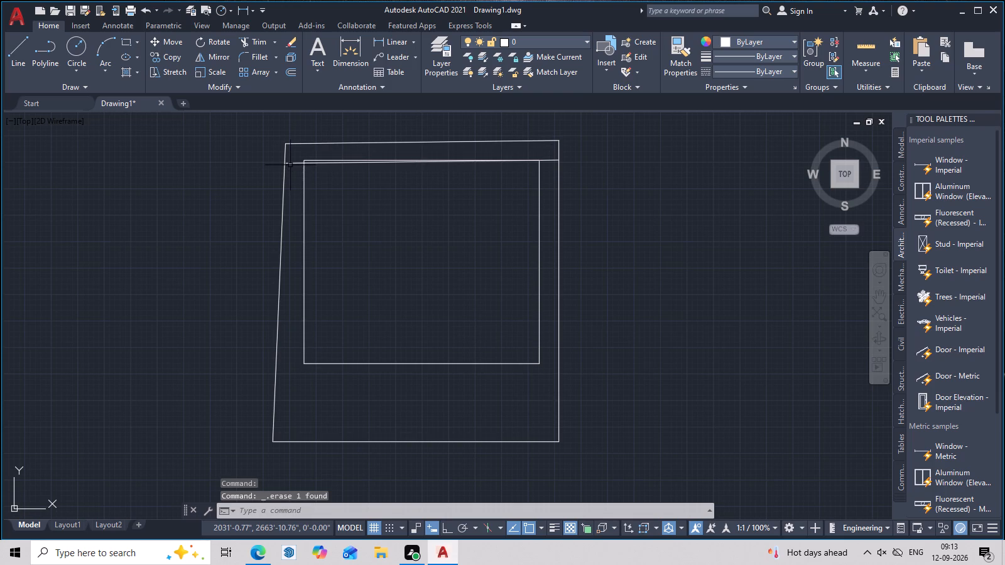
left_click(294, 163)
key("Delete")
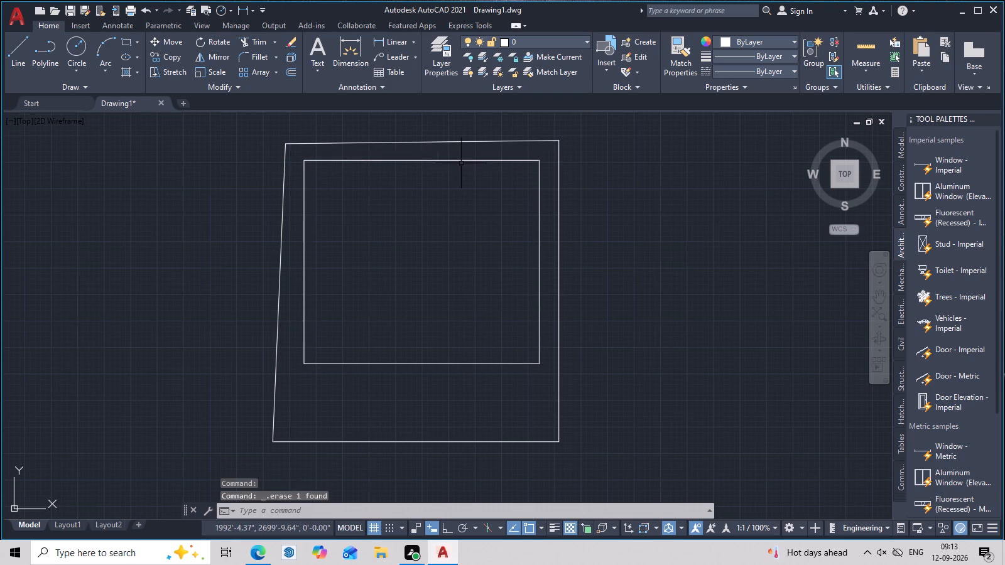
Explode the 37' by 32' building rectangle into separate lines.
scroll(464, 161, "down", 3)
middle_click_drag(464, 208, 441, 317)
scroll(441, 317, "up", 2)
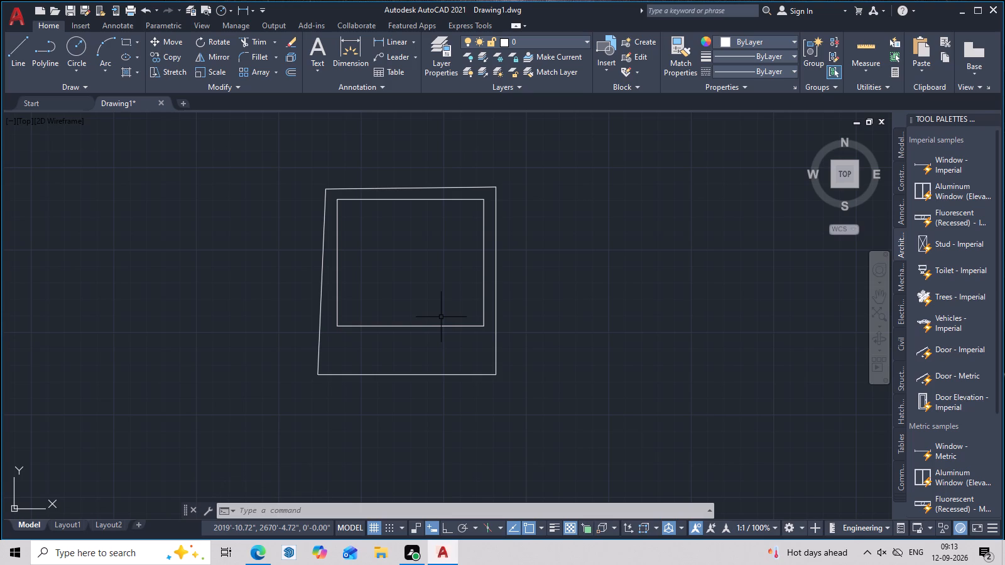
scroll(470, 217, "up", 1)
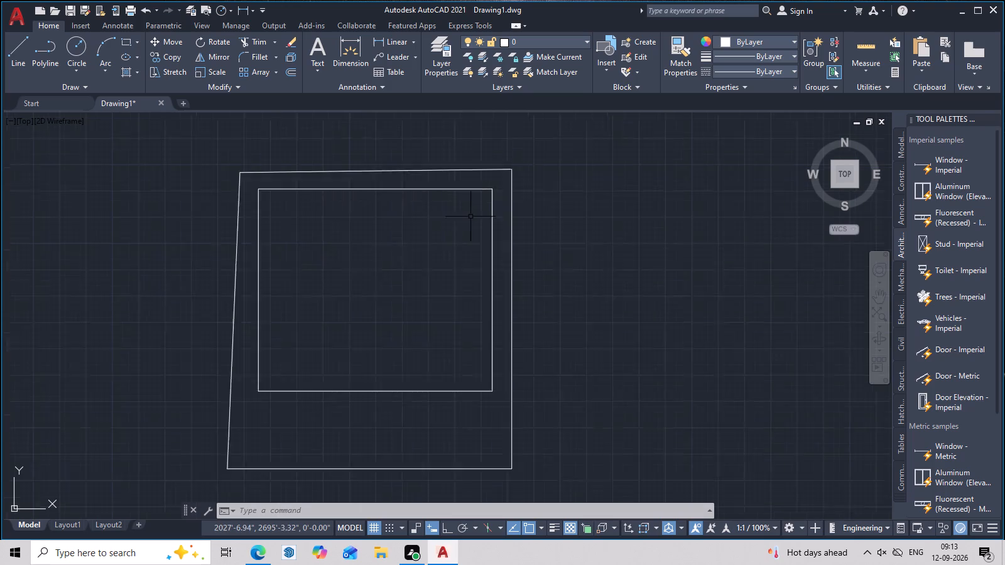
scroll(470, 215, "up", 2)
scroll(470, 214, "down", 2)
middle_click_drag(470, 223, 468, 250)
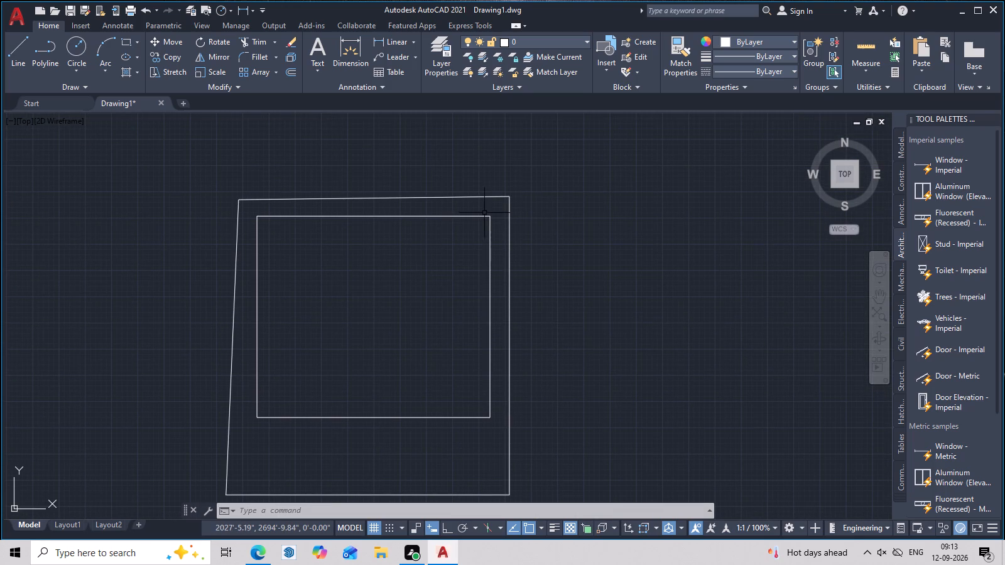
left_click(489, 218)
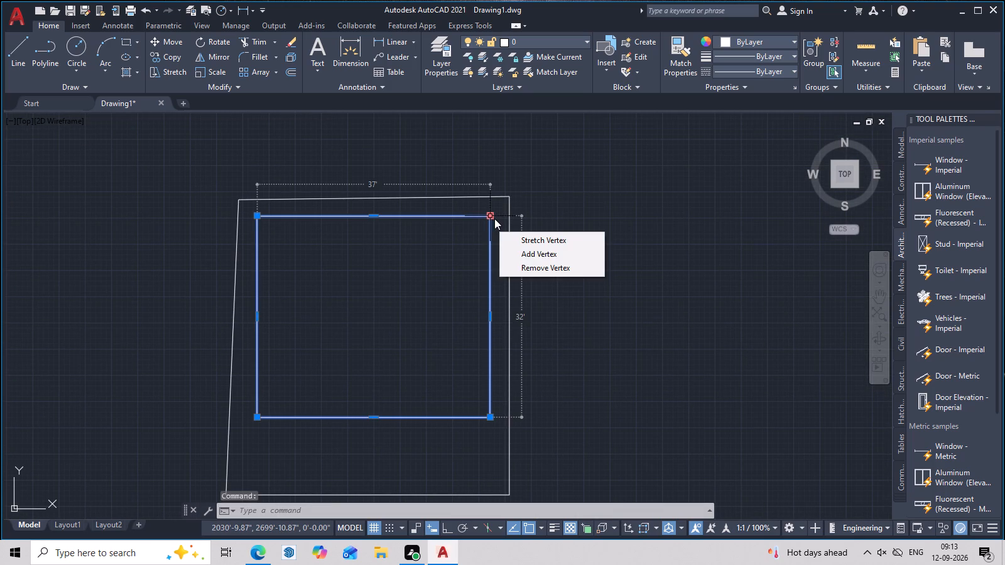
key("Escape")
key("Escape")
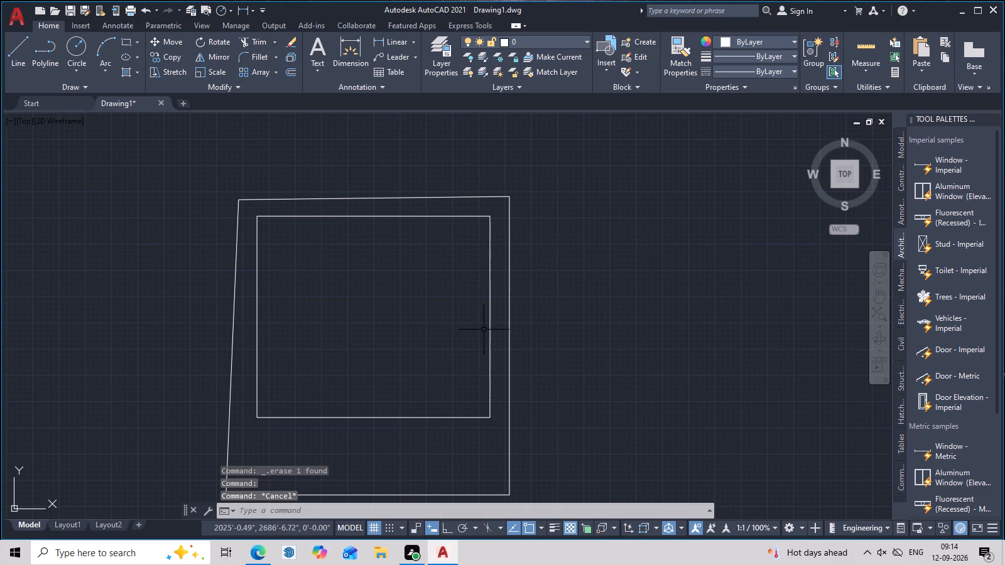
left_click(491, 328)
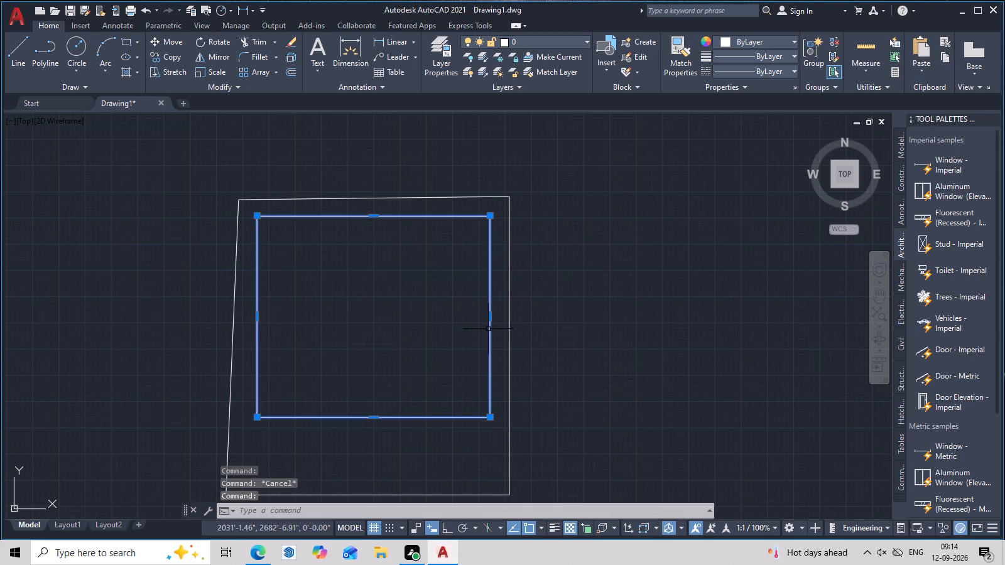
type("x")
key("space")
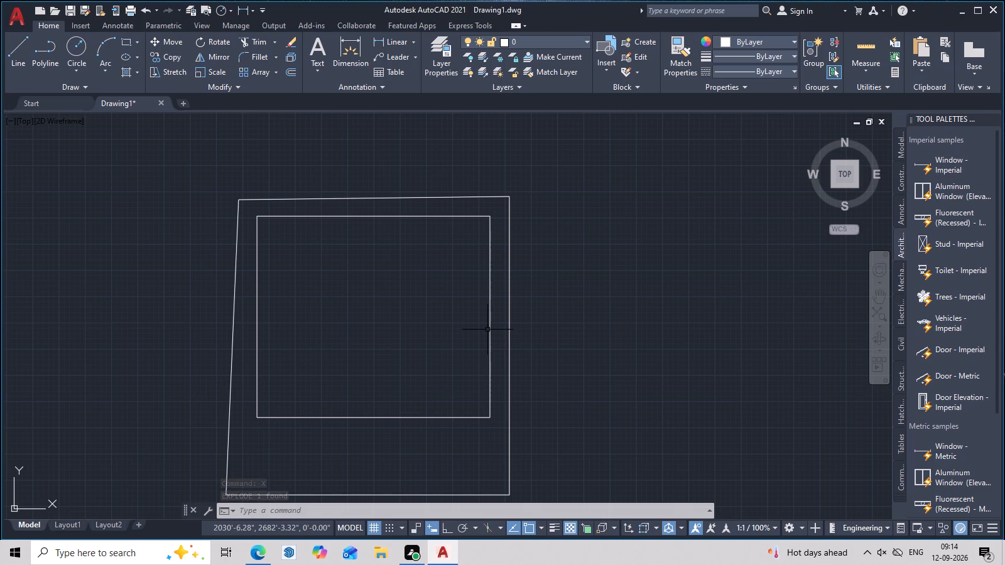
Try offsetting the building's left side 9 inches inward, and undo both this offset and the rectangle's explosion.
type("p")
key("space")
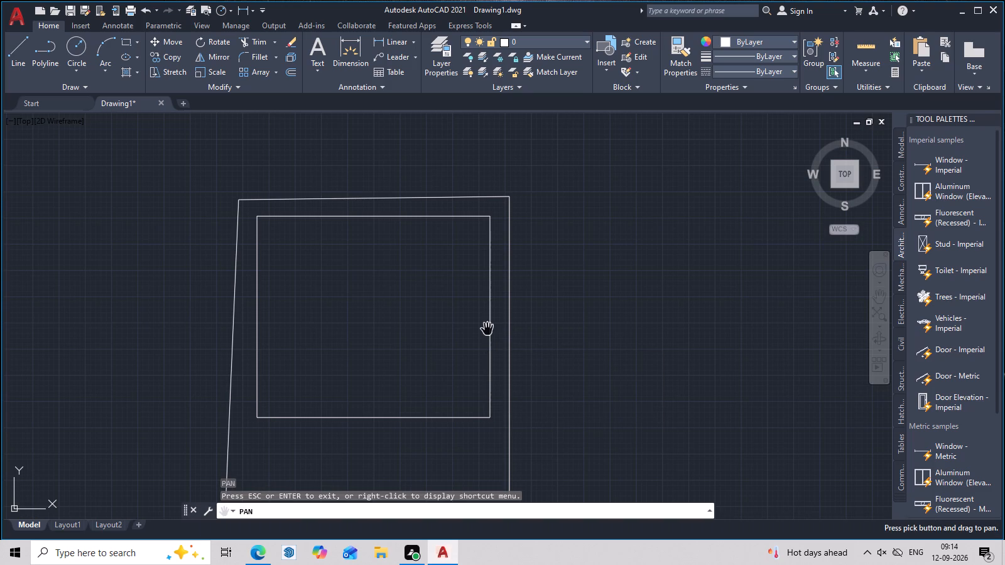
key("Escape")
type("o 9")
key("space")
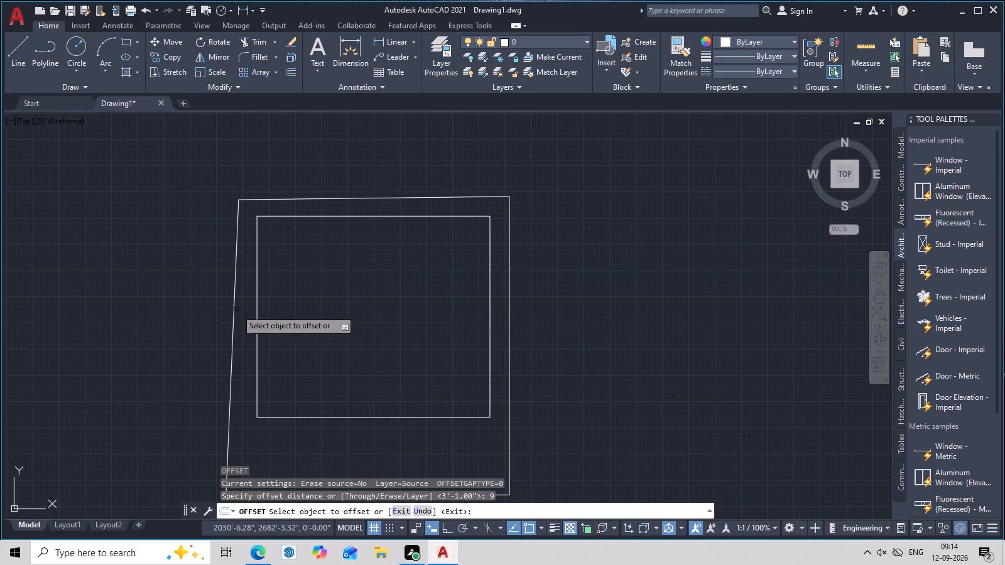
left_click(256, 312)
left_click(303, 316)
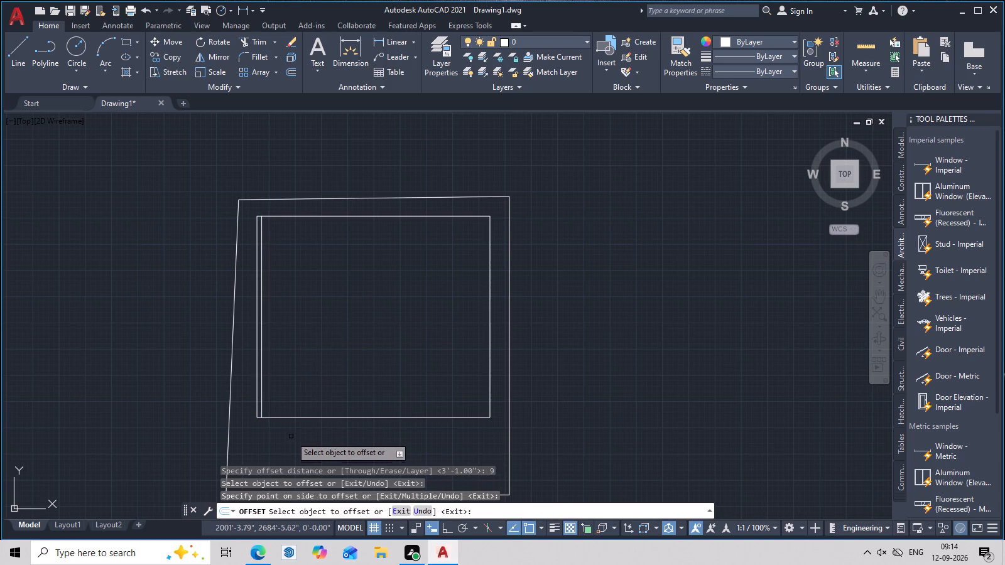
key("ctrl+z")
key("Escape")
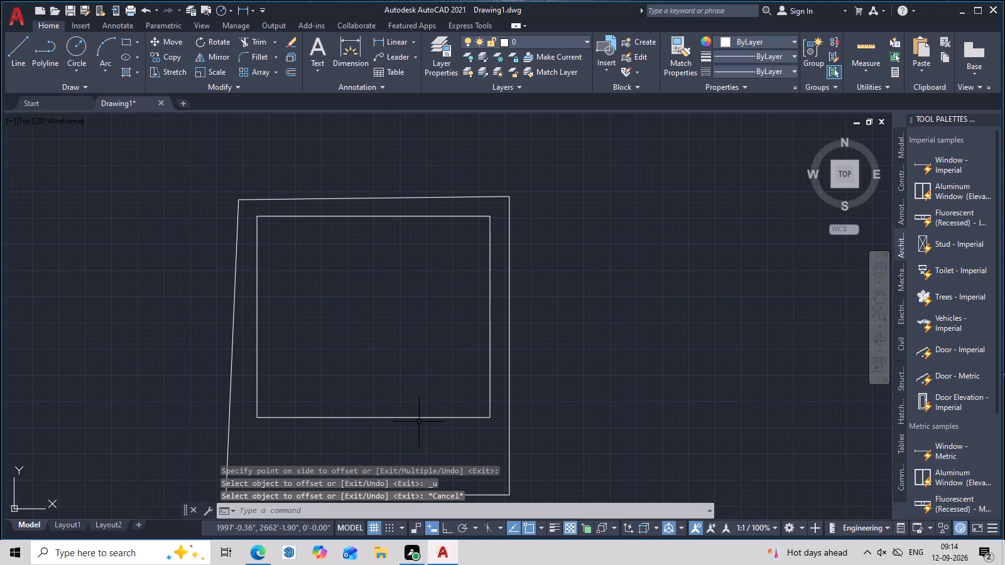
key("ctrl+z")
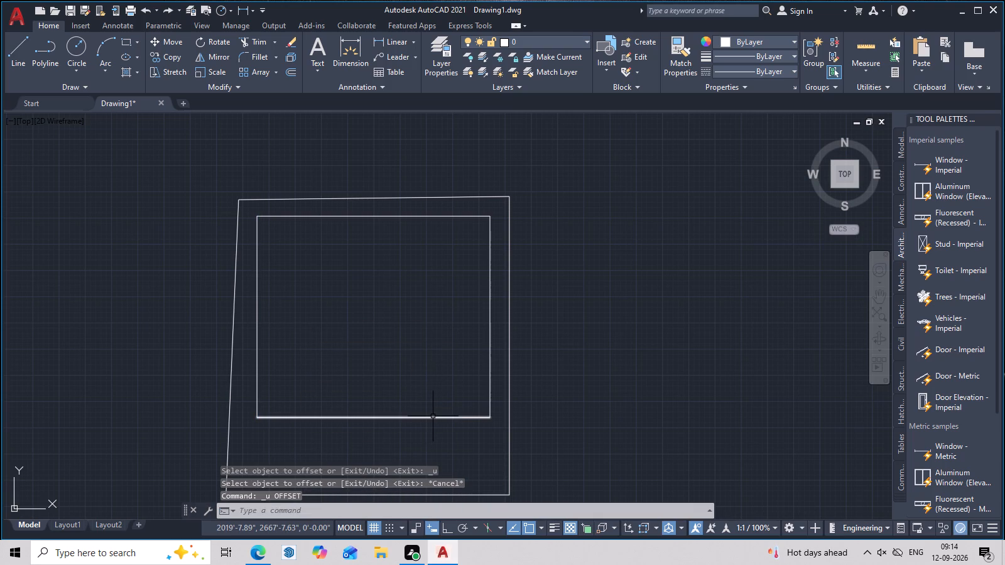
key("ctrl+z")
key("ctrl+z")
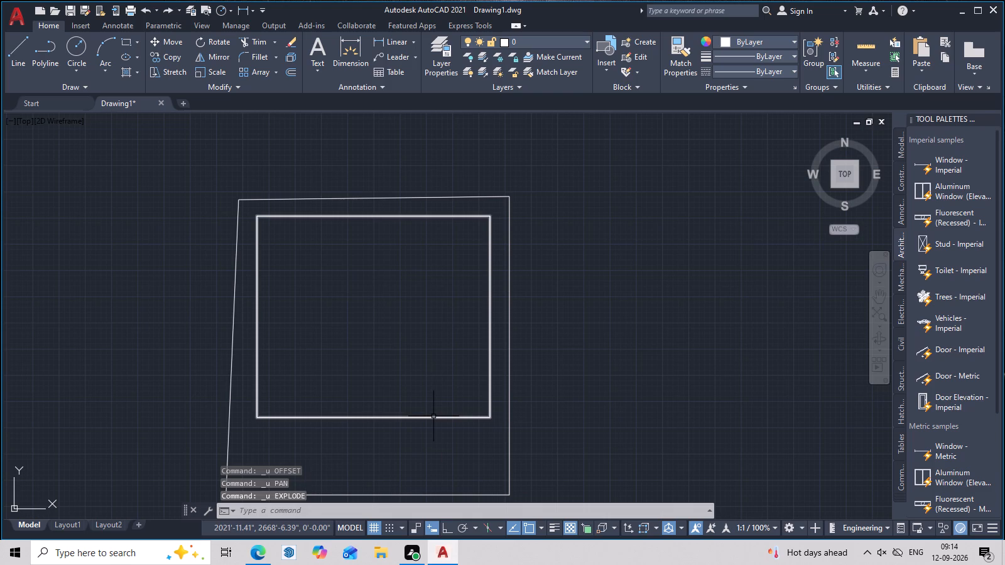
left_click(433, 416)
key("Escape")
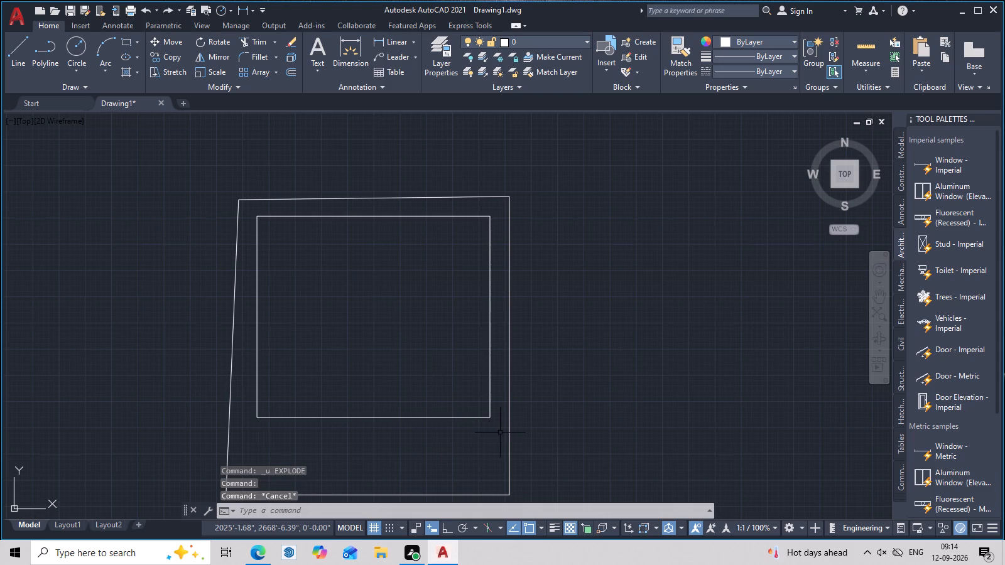
Offset the whole building rectangle 9 inches inward to form the exterior wall thickness.
type("o")
key("space")
key("9")
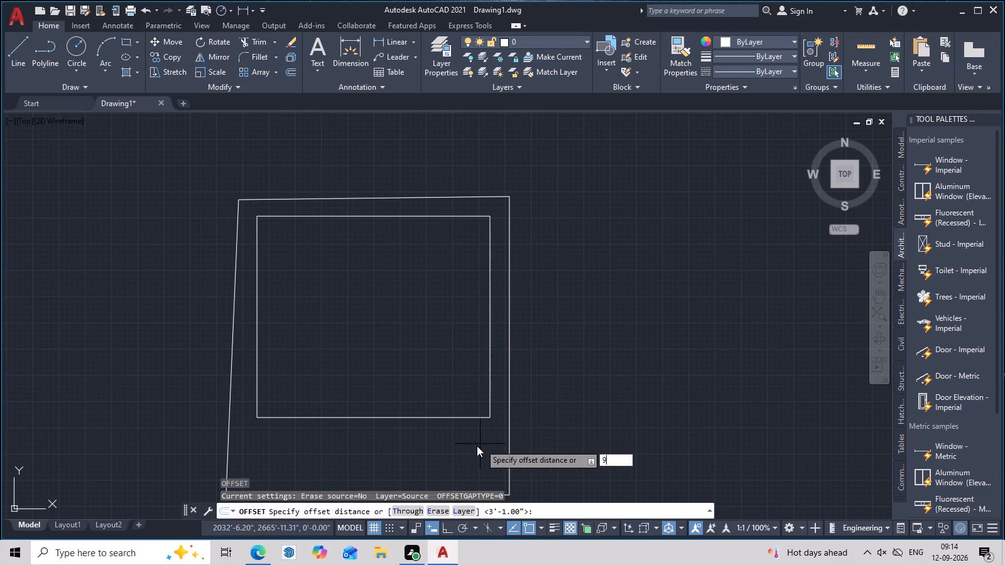
key("Return")
left_click(406, 418)
left_click(406, 365)
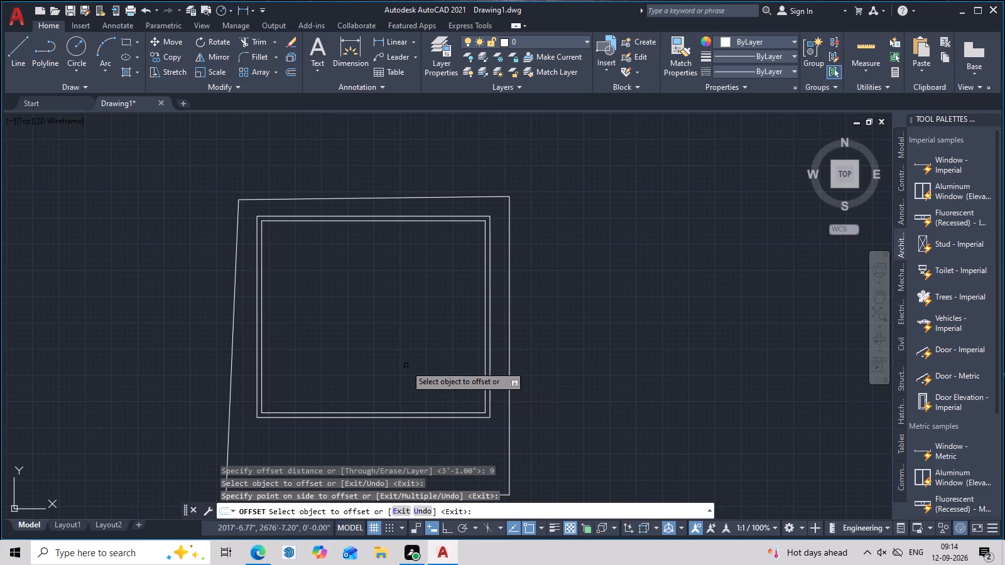
key("Escape")
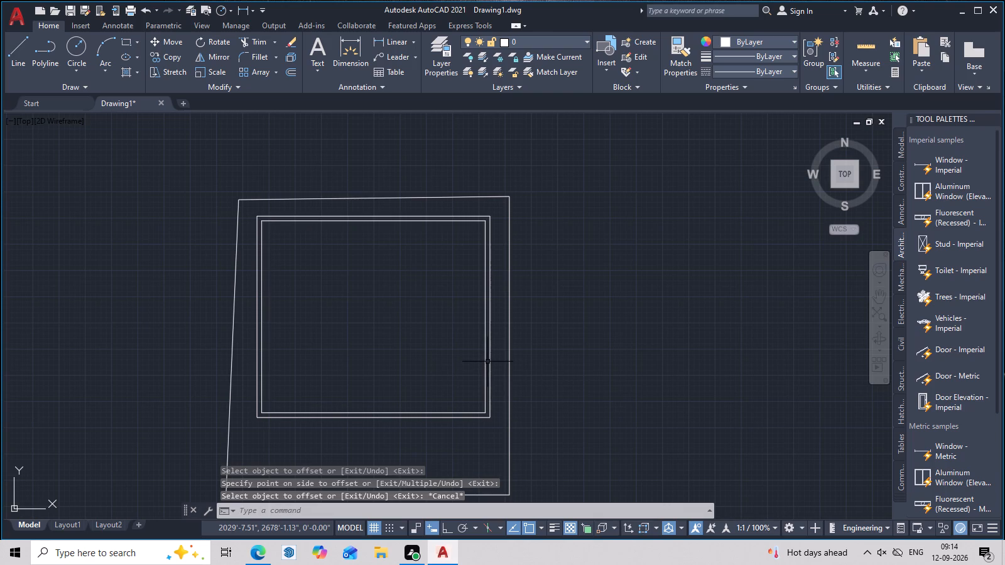
Explode the inner wall rectangle into separate lines.
left_click(486, 362)
key("x")
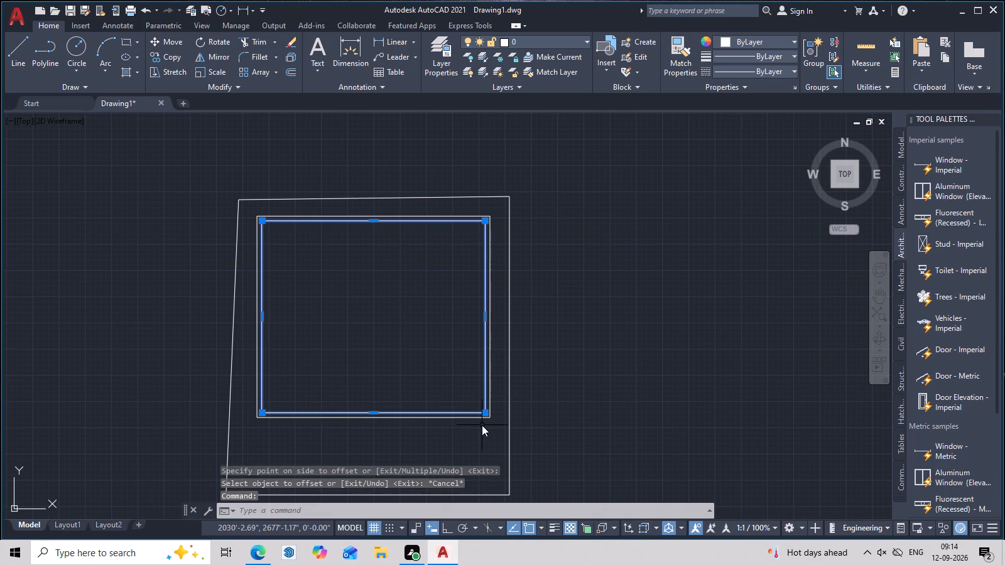
key("space")
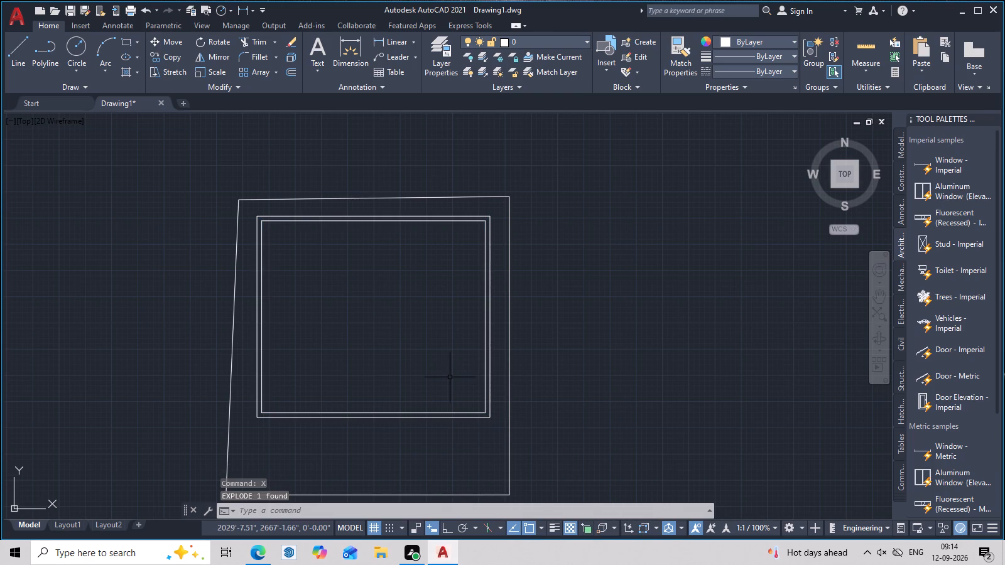
Offset the inner face of the left exterior wall 10' into the building.
type("o")
key("space")
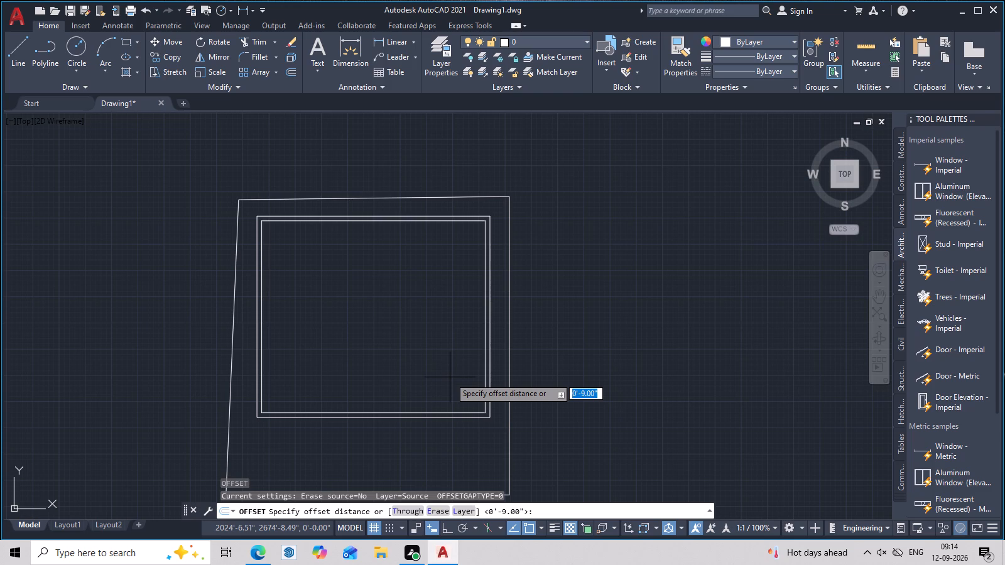
type("10'")
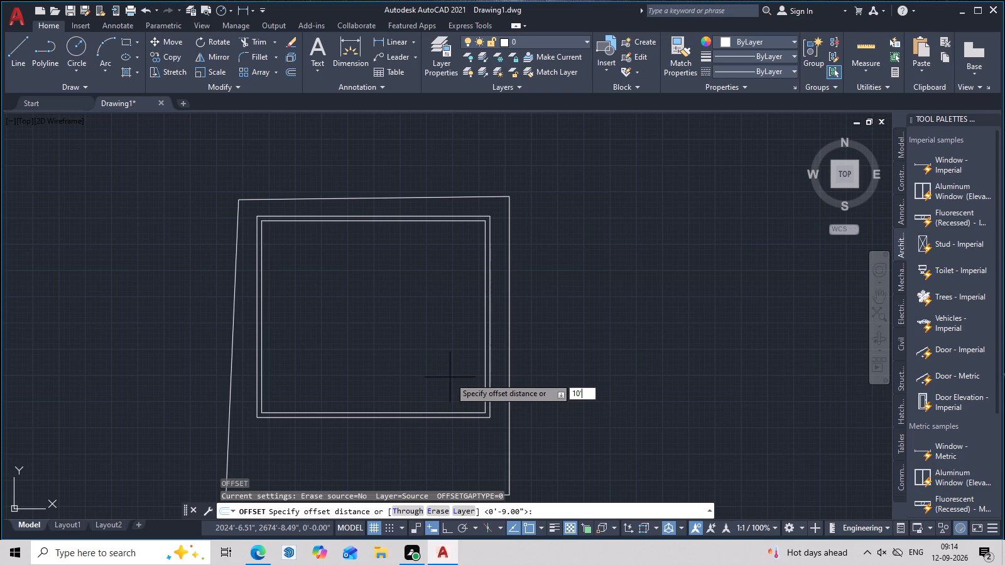
key("space")
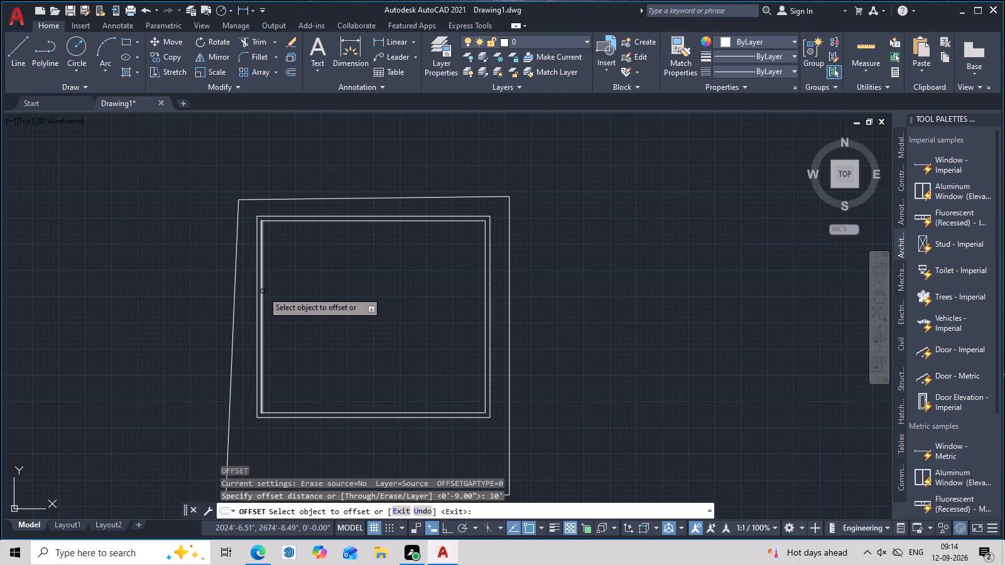
left_click(263, 291)
left_click(334, 289)
middle_click_drag(348, 282, 359, 312)
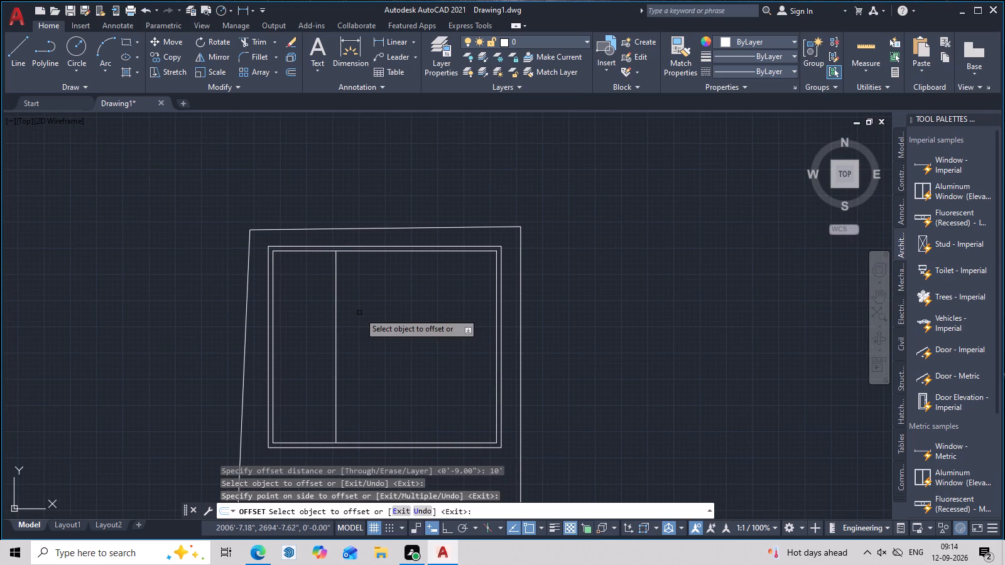
key("Escape")
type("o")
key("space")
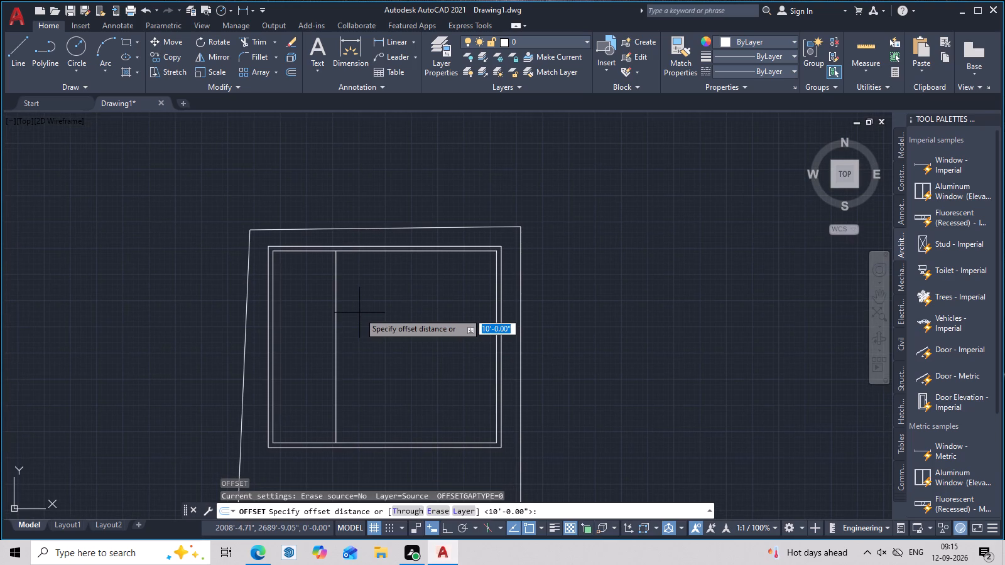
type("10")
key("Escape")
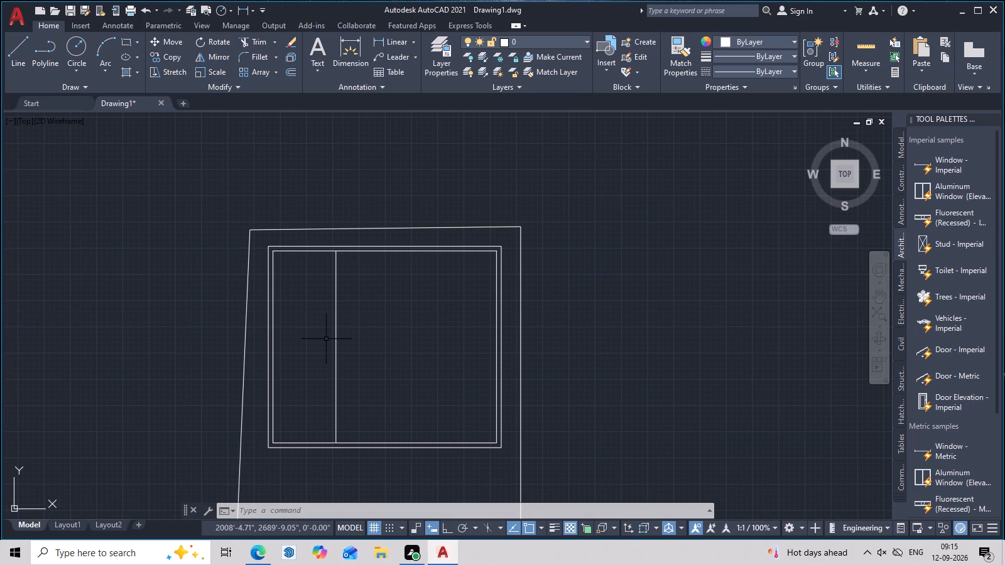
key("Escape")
Offset the inner face of the right exterior wall 15' into the building.
type("o")
key("space")
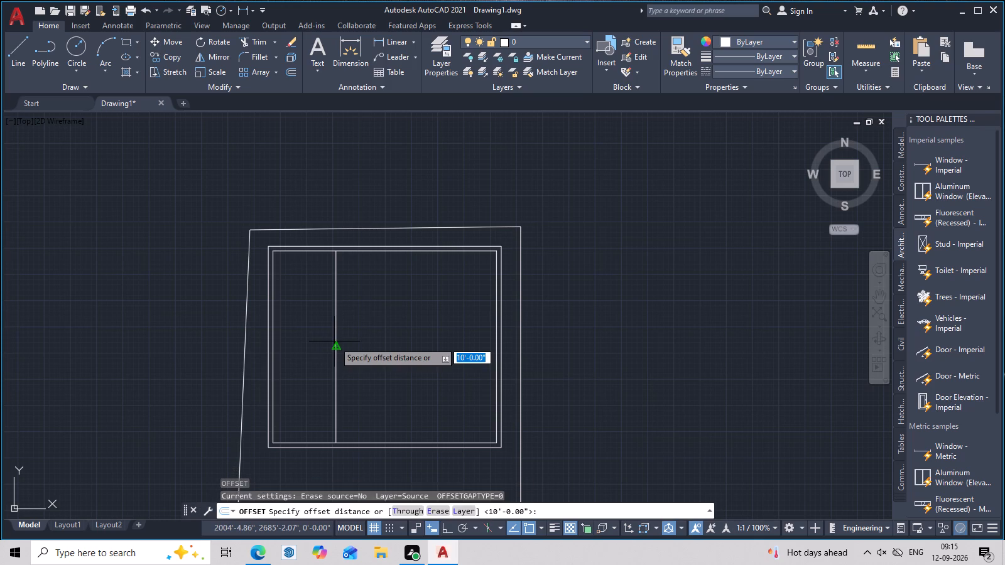
type("15'")
key("space")
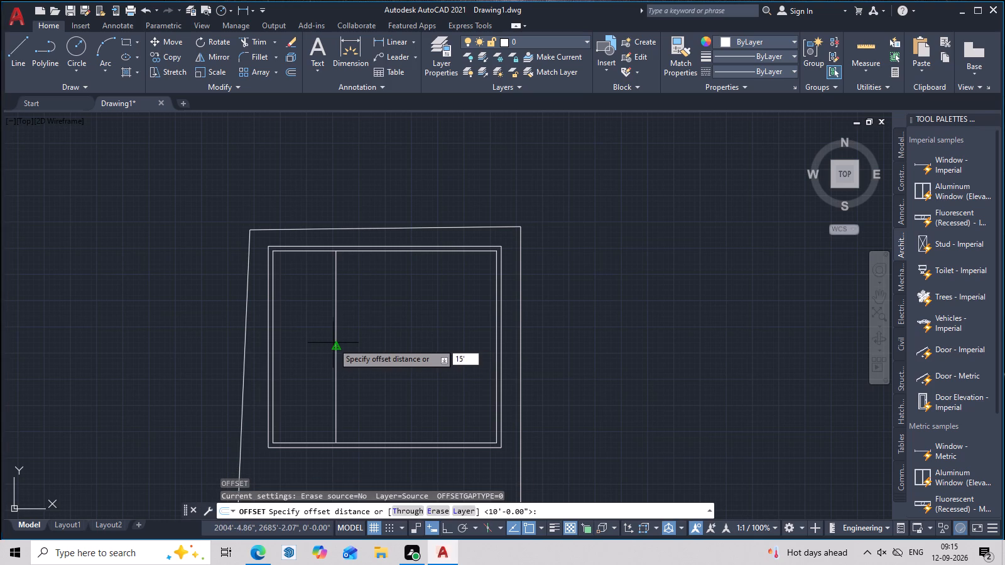
left_click(497, 316)
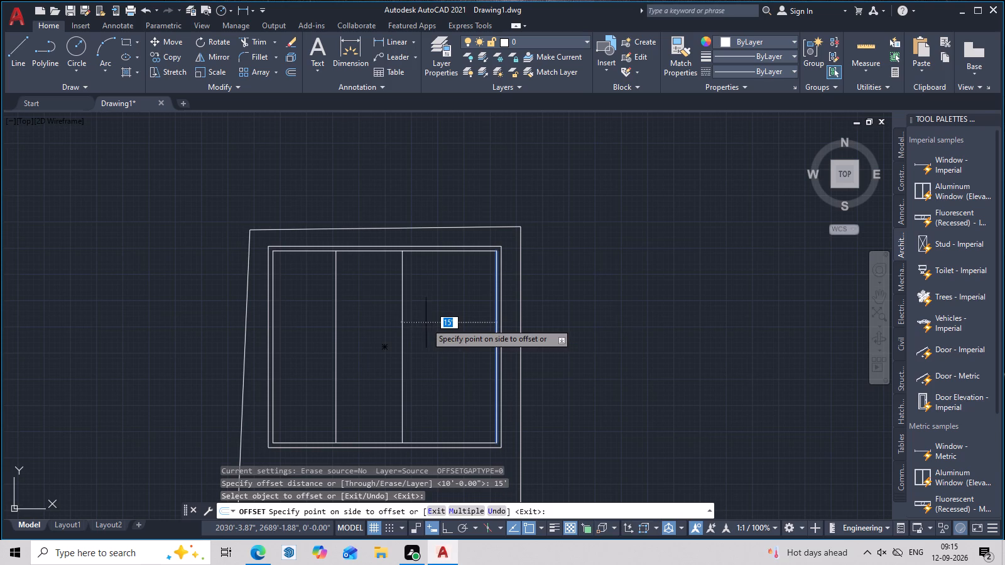
left_click(416, 324)
middle_click_drag(416, 325, 478, 335)
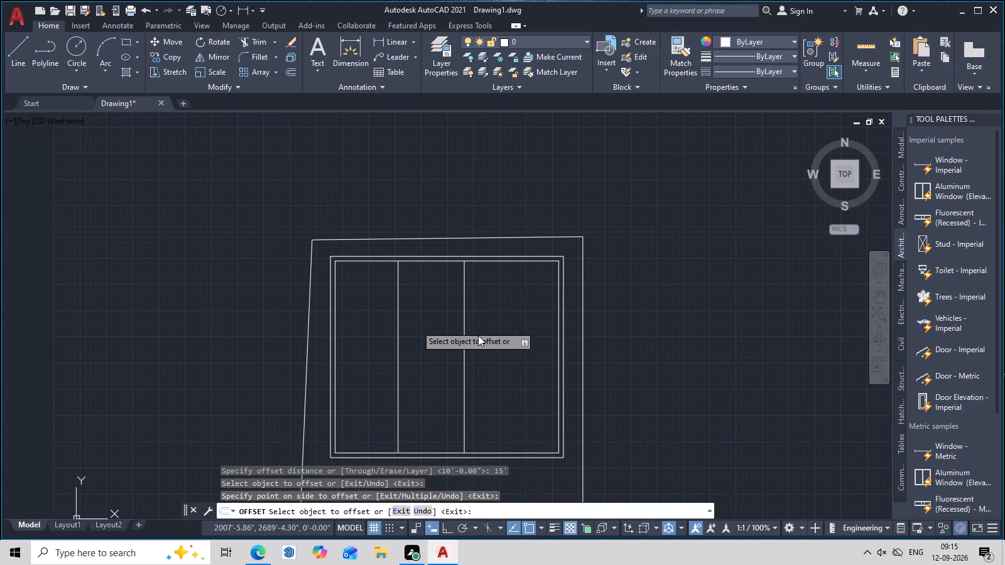
middle_click_drag(482, 336, 493, 335)
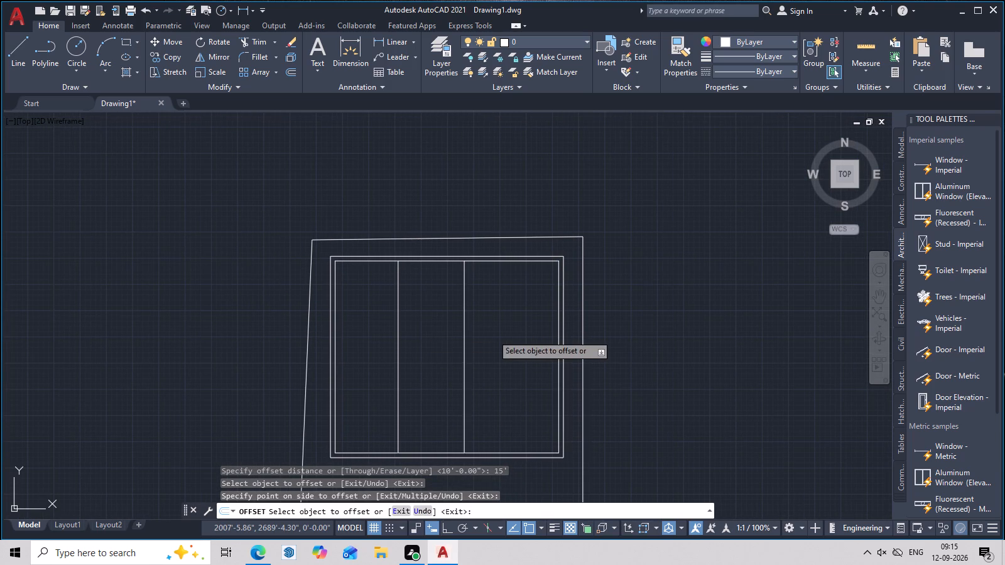
middle_click_drag(493, 335, 498, 335)
key("Escape")
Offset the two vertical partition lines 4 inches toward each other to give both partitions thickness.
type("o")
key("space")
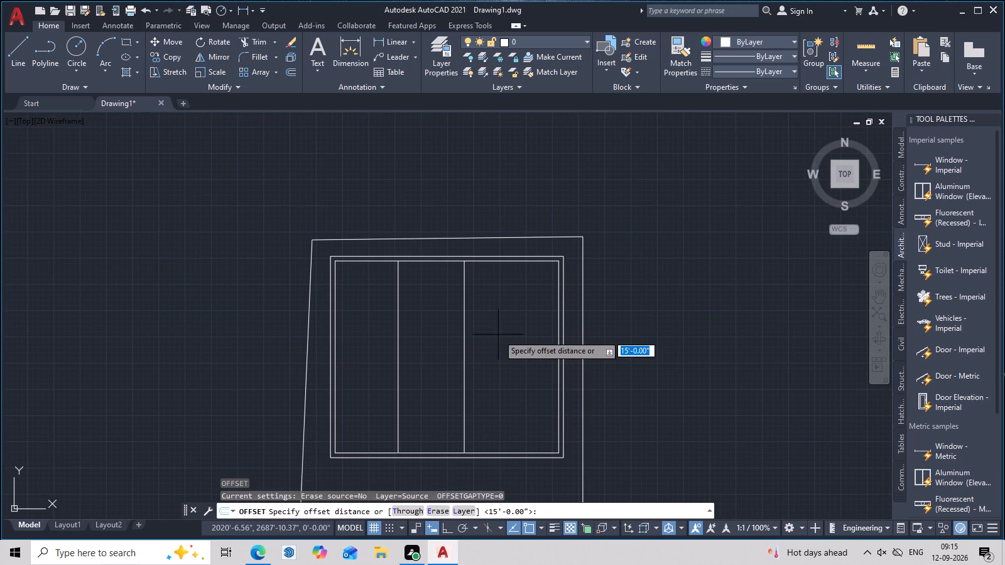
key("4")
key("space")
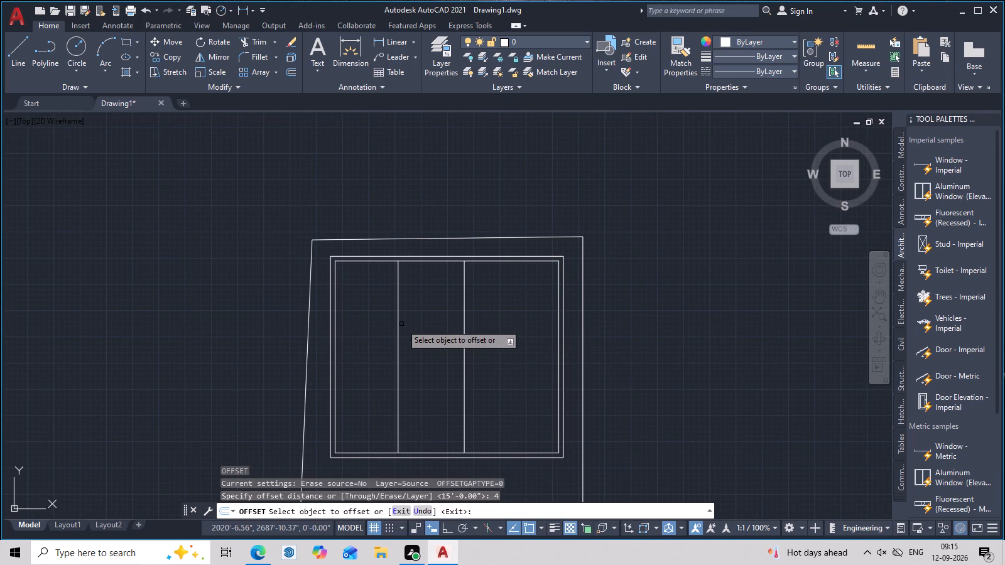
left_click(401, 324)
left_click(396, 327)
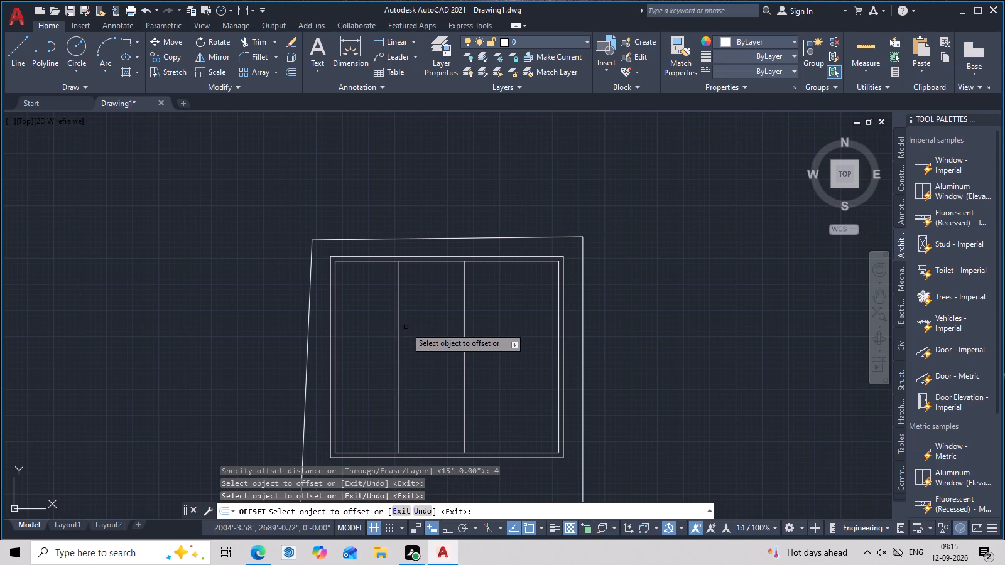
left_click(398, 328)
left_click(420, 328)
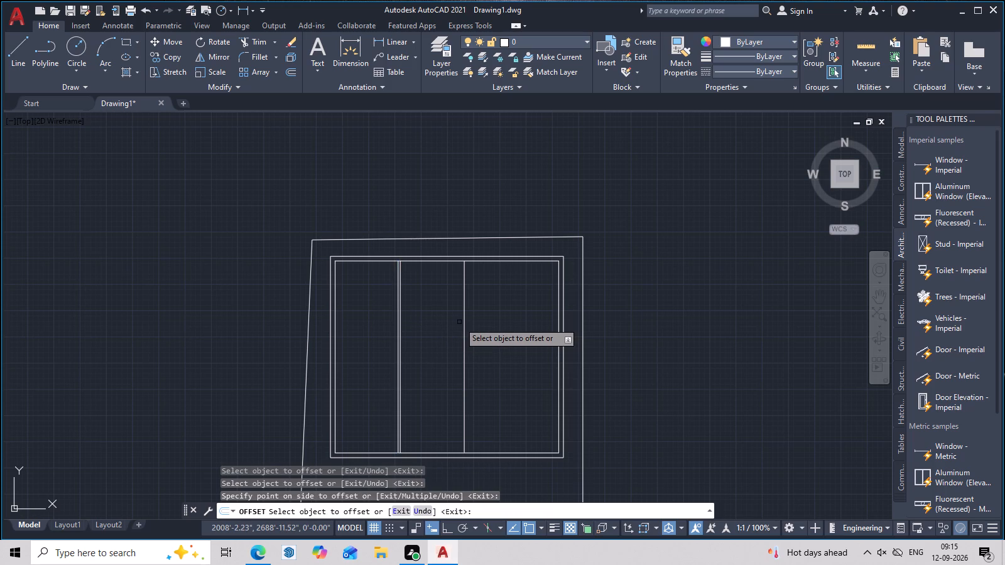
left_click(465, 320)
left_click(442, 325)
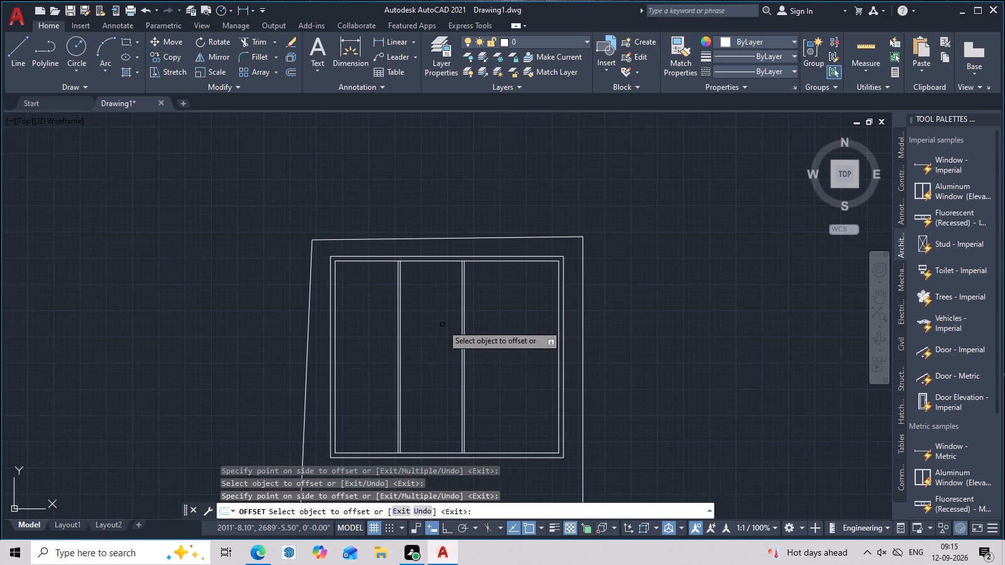
Measure the clear width of the middle bay between the two vertical partitions.
left_click(872, 45)
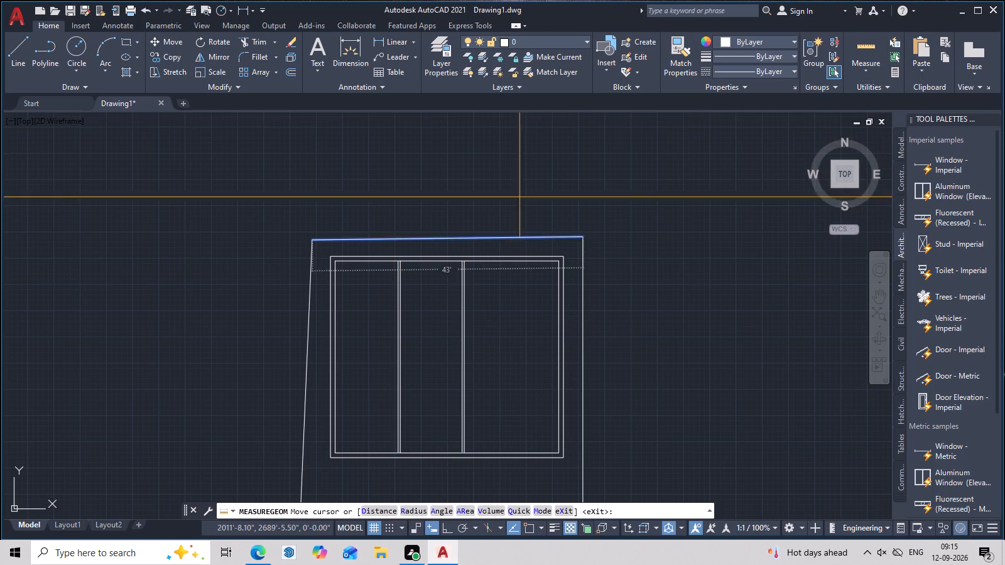
scroll(426, 287, "up", 3)
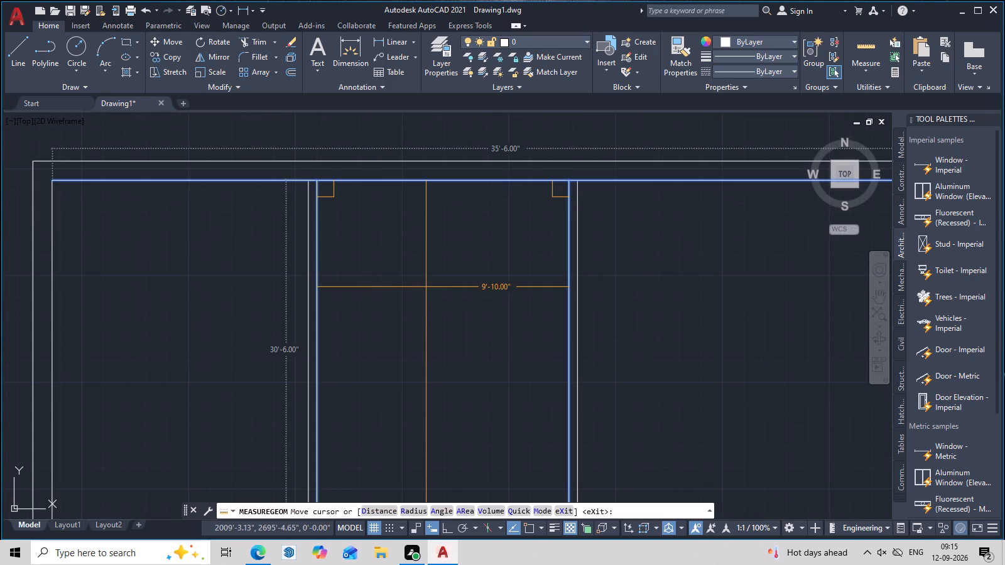
key("Escape")
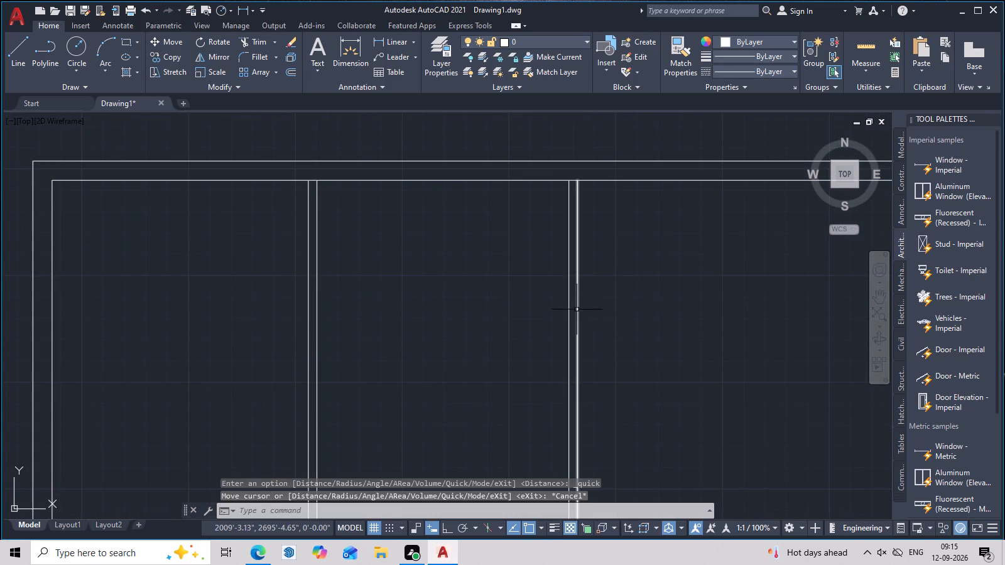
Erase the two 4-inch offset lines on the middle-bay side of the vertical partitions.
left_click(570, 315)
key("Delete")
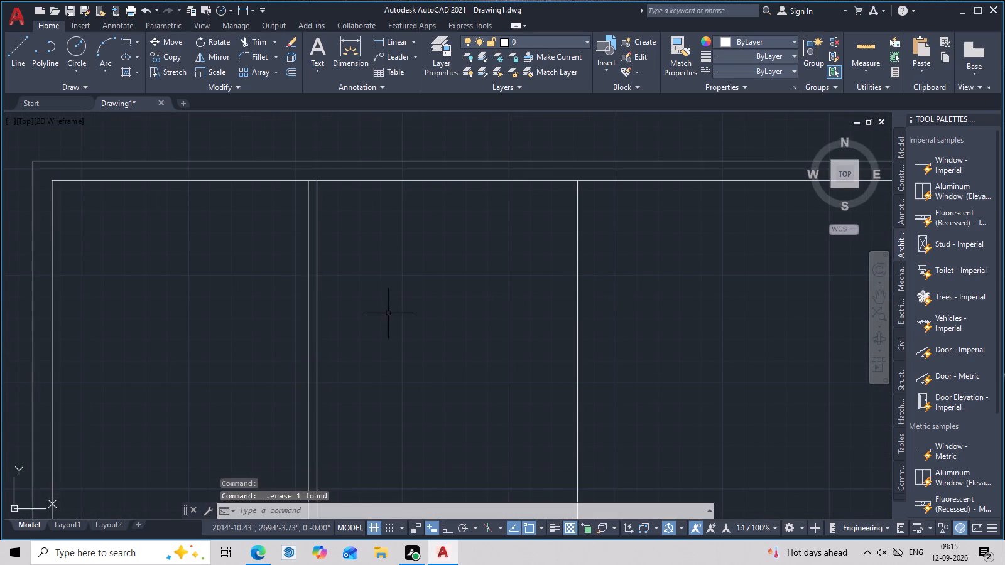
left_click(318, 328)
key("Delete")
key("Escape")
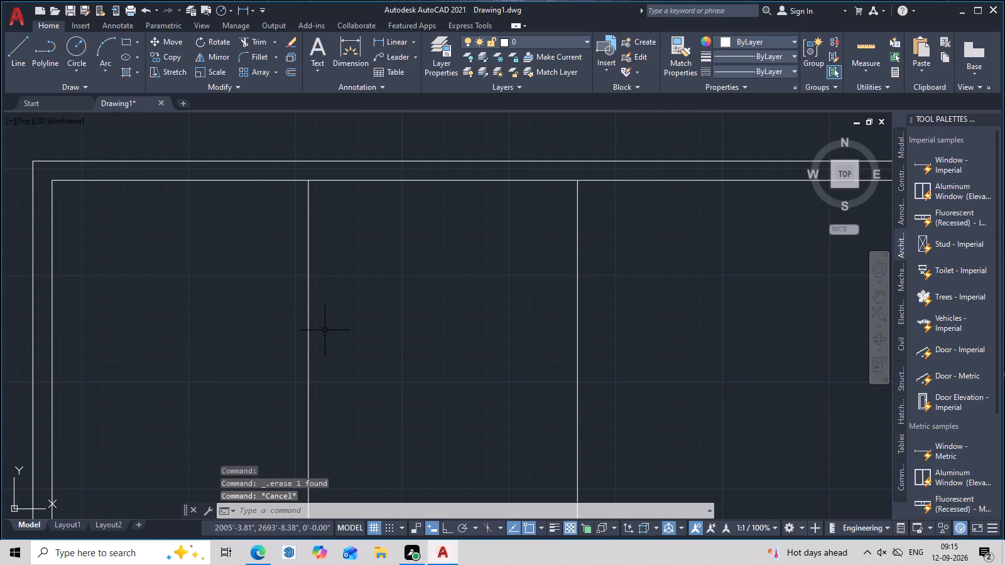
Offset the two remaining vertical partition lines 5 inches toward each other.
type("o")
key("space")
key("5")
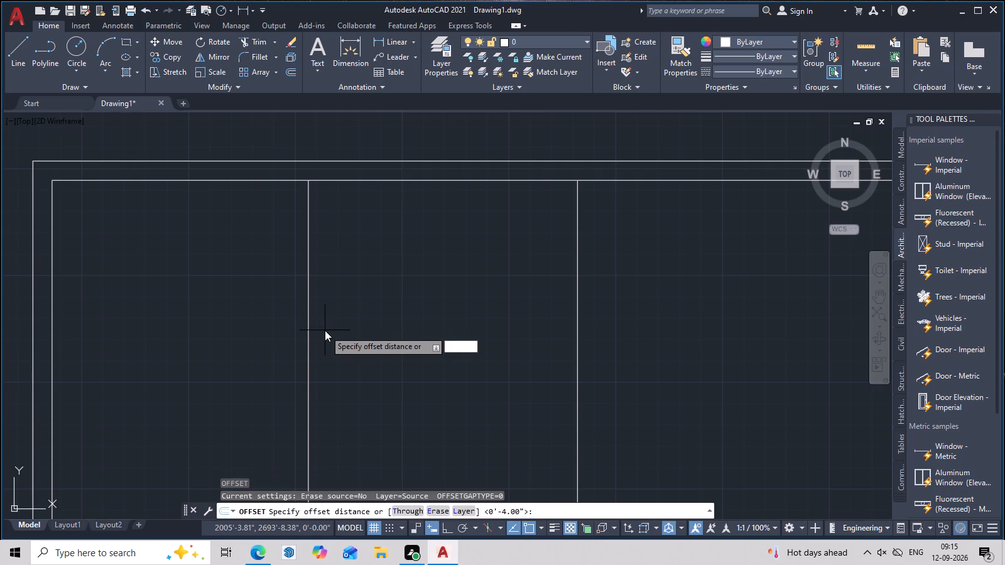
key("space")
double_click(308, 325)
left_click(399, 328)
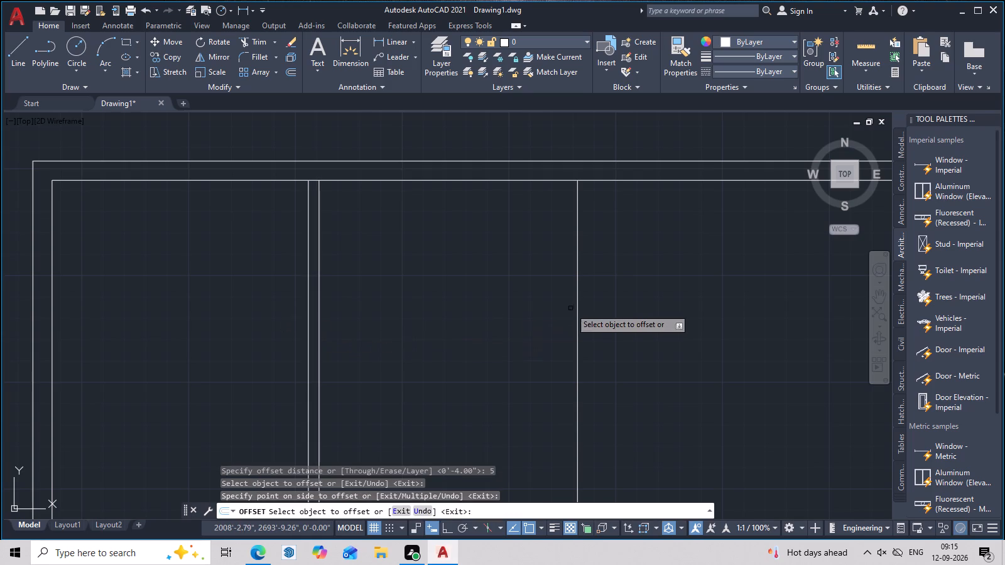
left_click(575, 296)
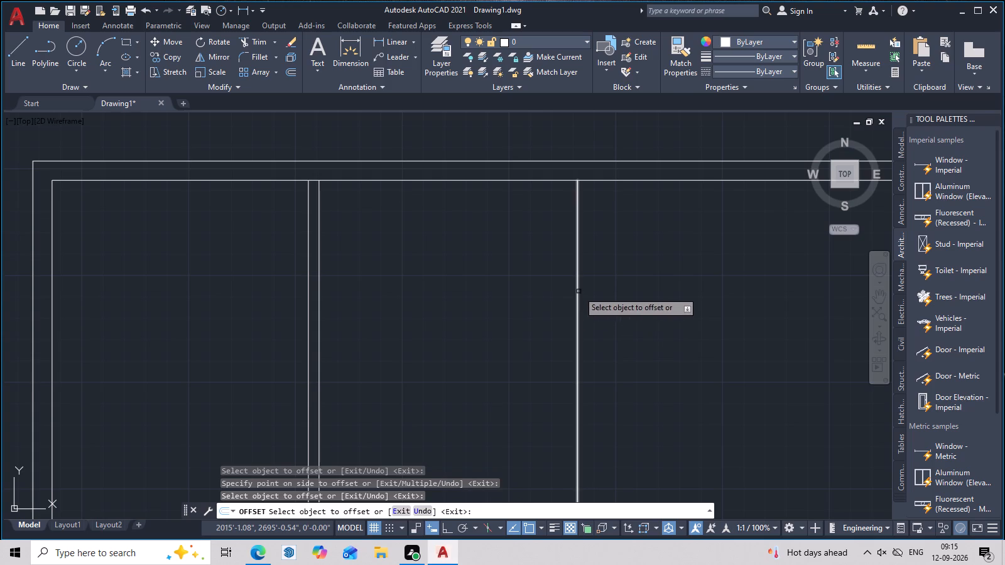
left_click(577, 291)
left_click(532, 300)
Run a quick measurement on the plan with the 5-inch partitions in place.
left_click(865, 48)
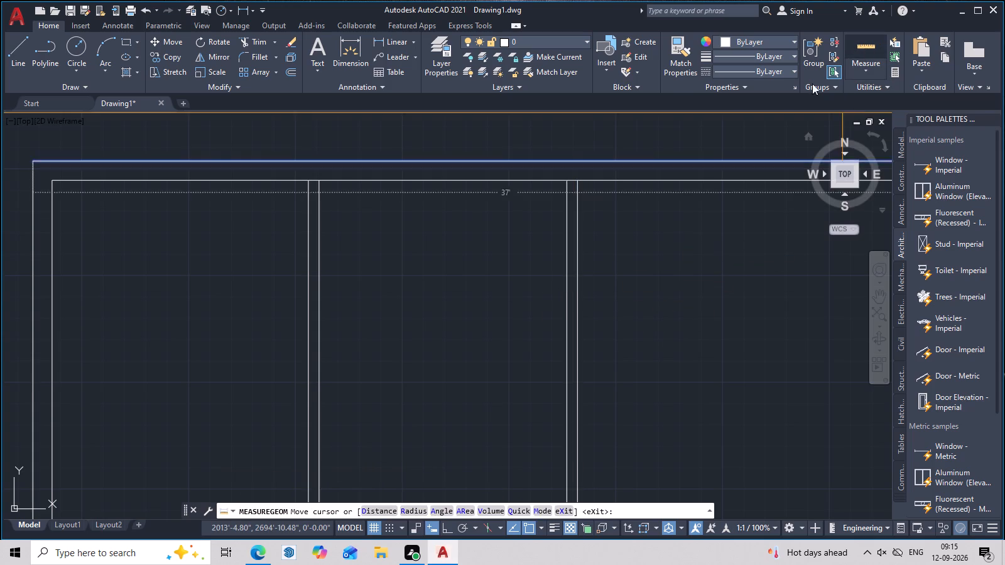
key("Escape")
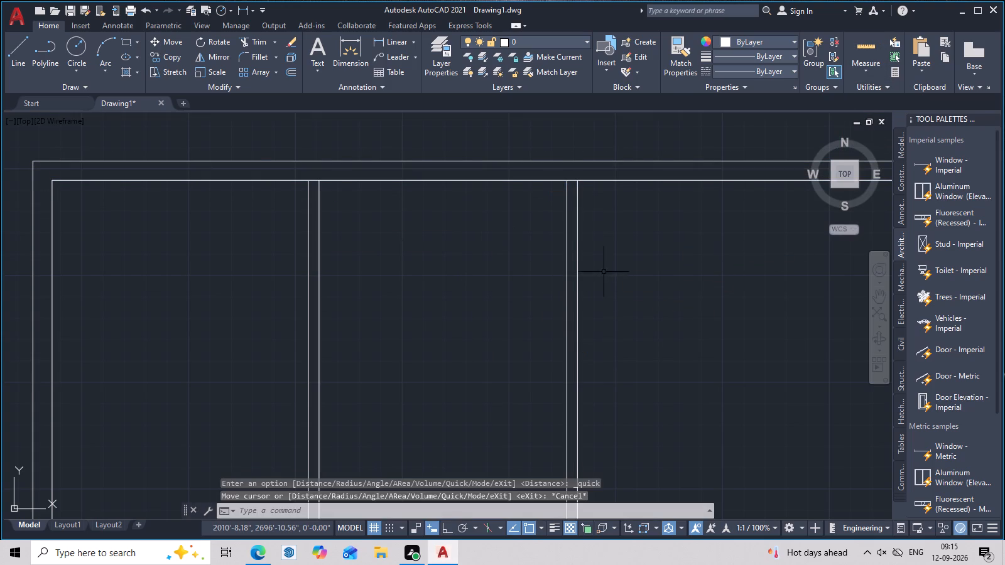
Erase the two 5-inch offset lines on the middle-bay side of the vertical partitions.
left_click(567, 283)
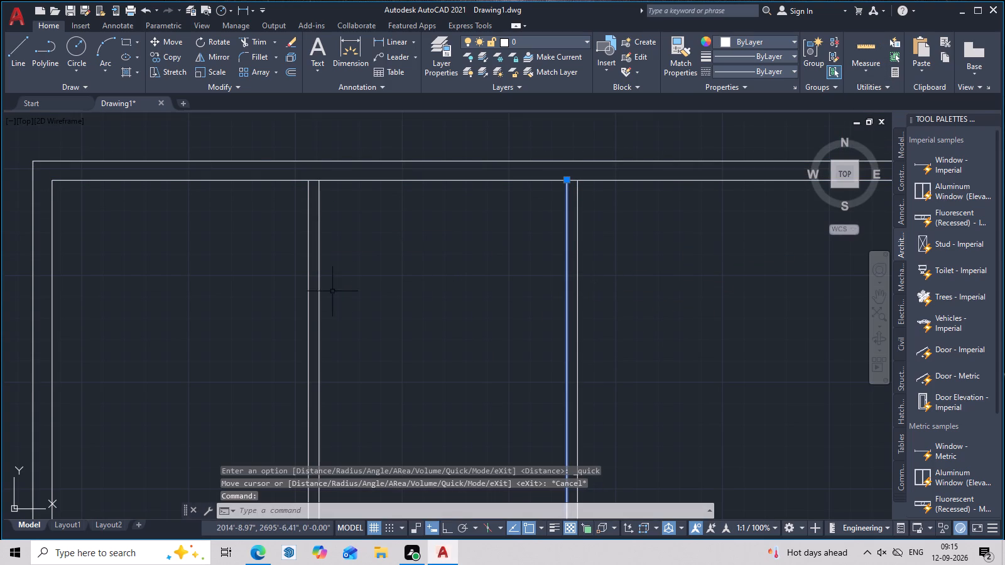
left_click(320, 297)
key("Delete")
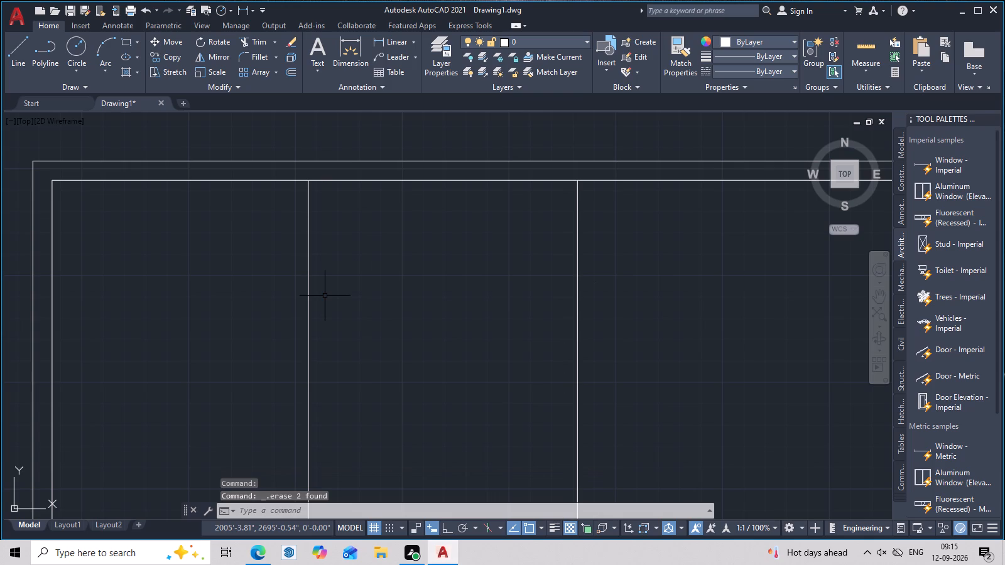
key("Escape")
Offset the two vertical partition lines 6 inches toward each other to form 6-inch partition walls.
type("o")
key("space")
key("6")
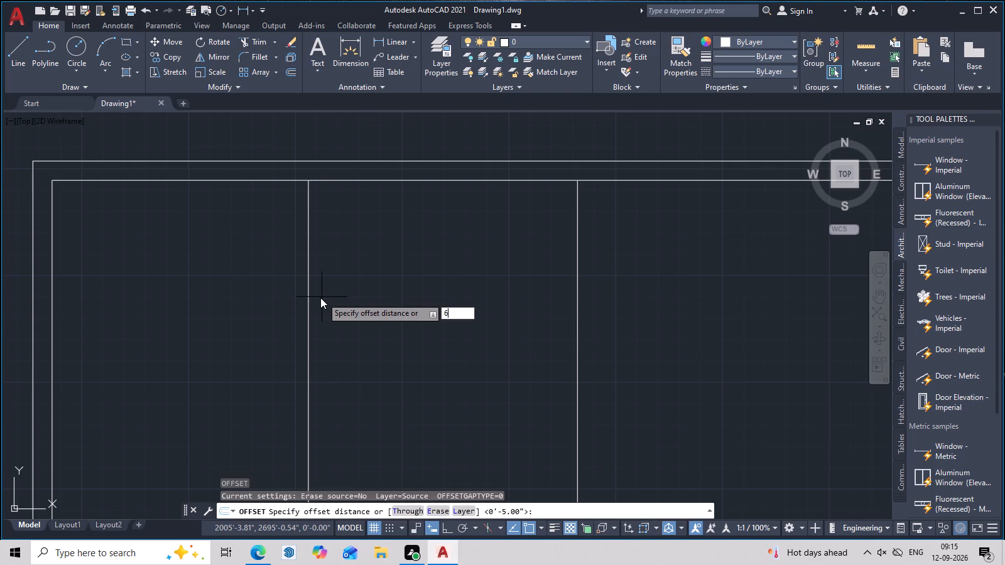
key("space")
left_click(309, 298)
left_click(370, 298)
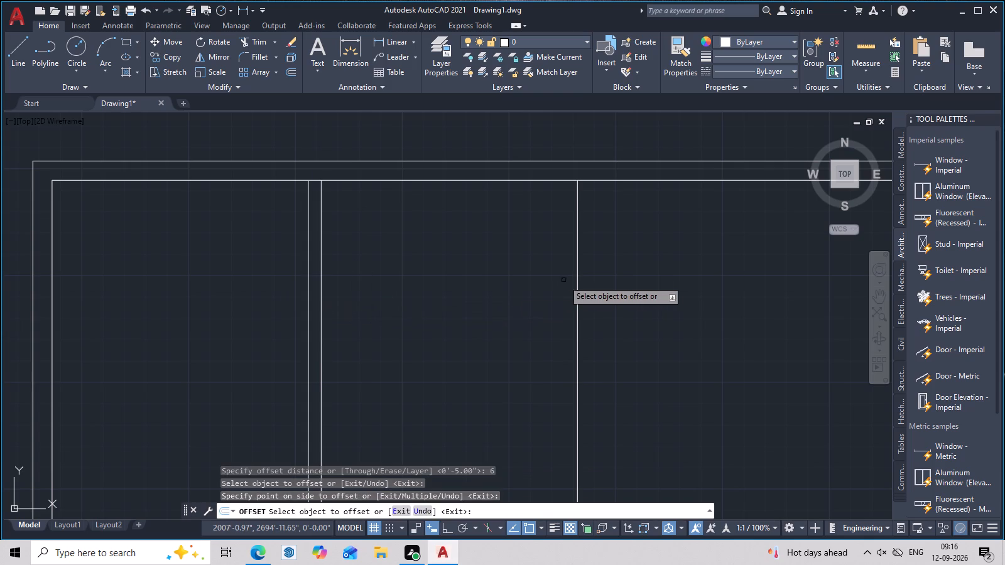
left_click(577, 274)
left_click(531, 277)
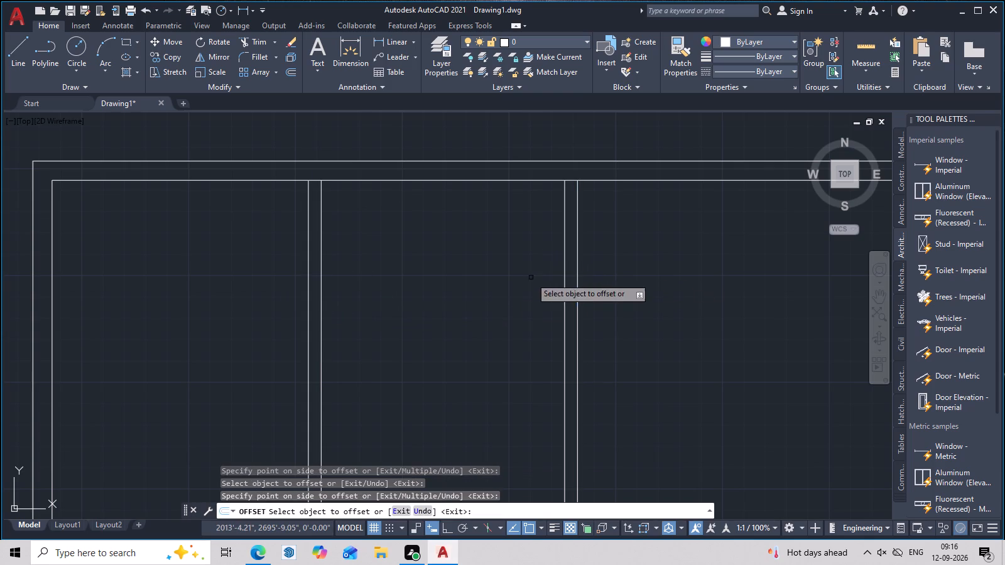
Measure the clear width of the middle bay between the 6-inch partitions.
left_click(871, 46)
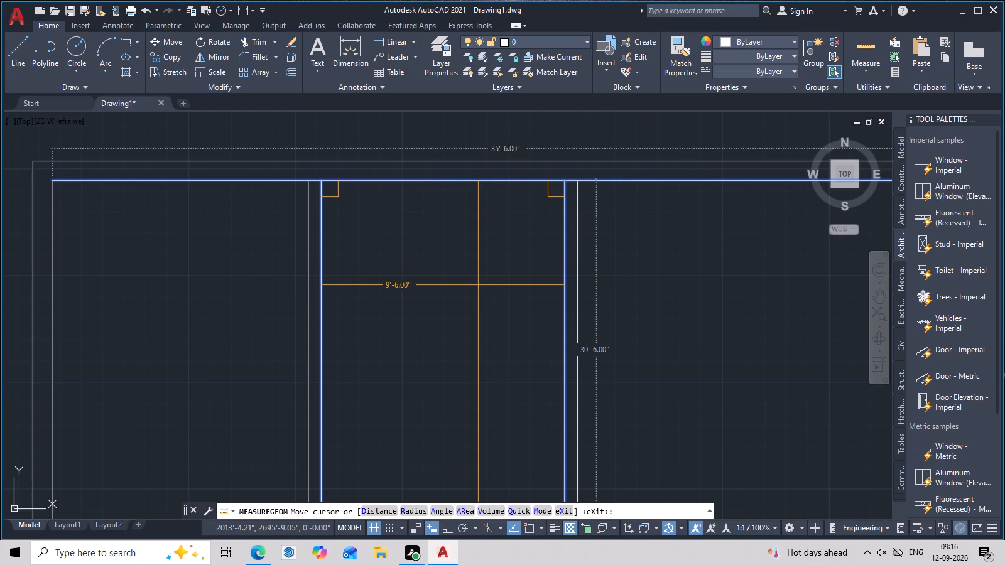
key("Escape")
Offset the inner face of the top exterior wall 10'6" down into the building.
scroll(478, 285, "down", 4)
middle_click_drag(477, 311, 475, 355)
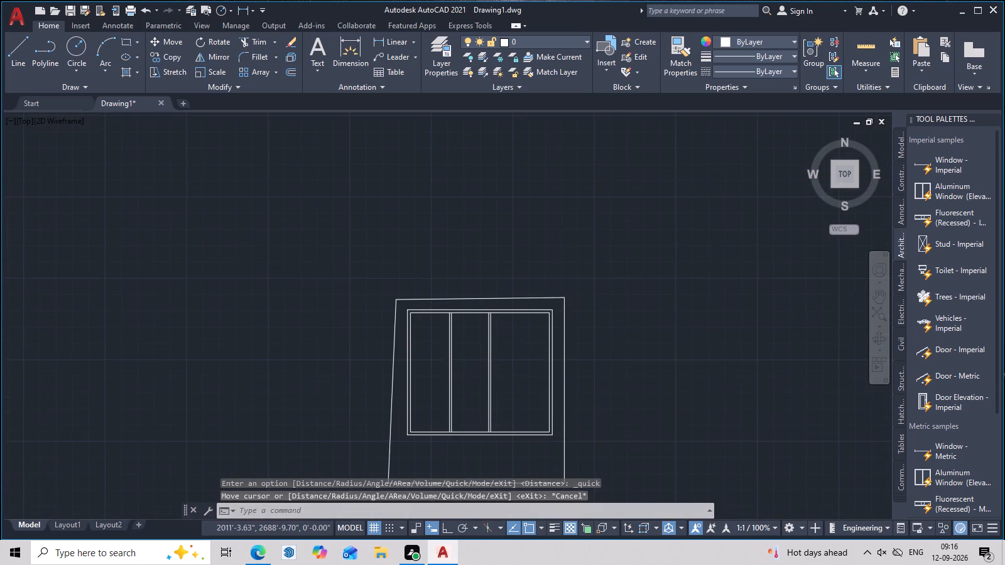
scroll(469, 334, "up", 1)
type("o")
key("space")
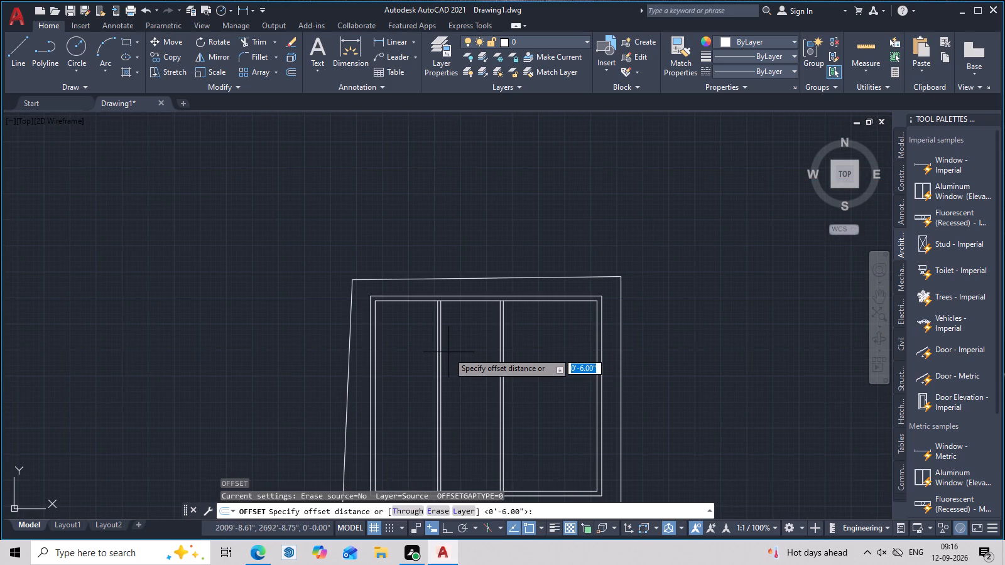
type("10'6")
key("shift+quotedbl")
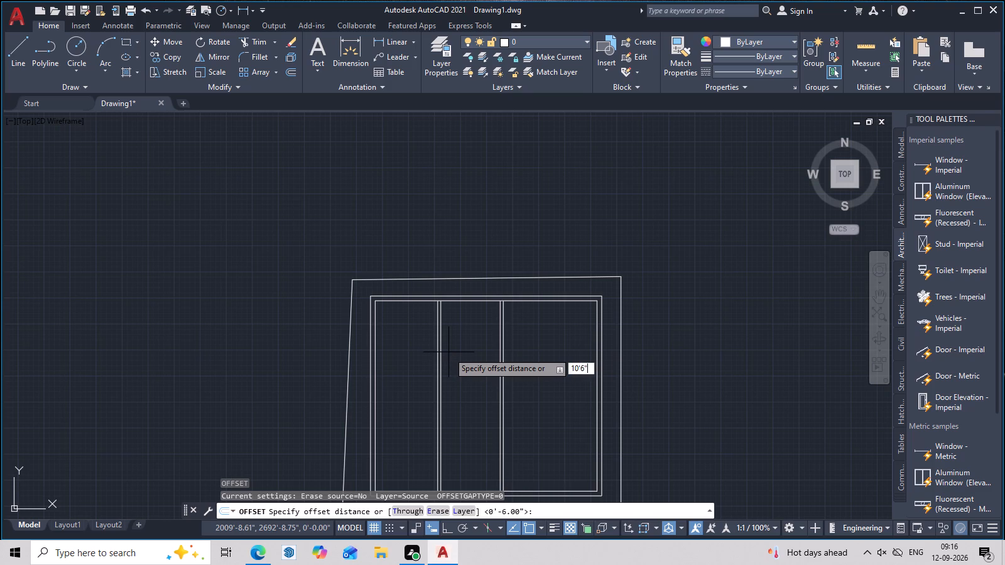
key("space")
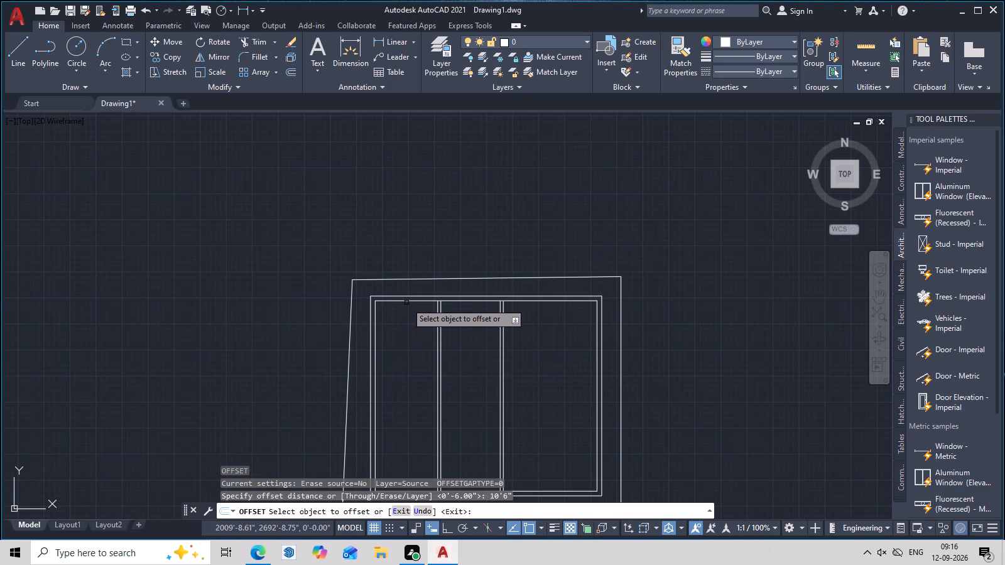
left_click(412, 301)
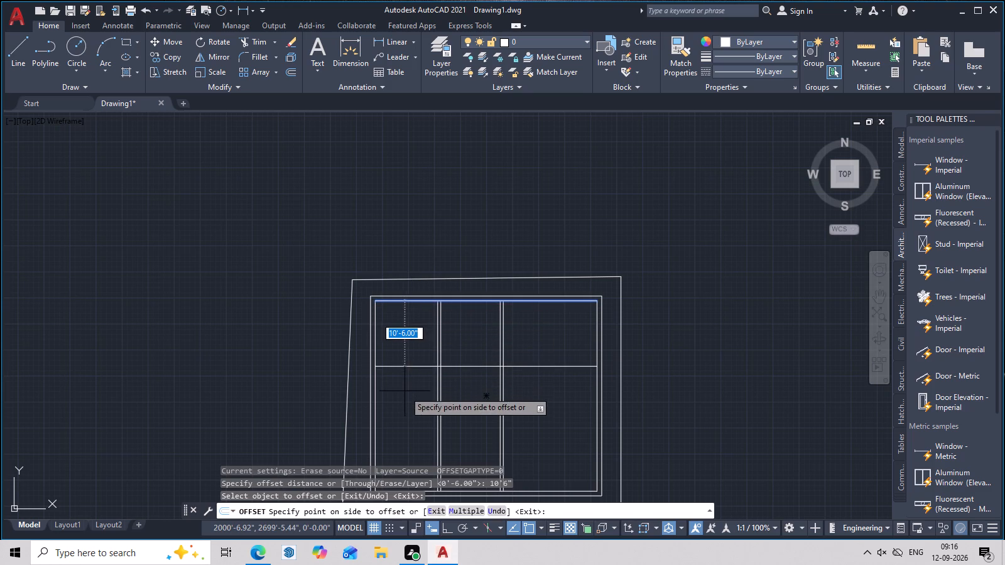
left_click(405, 391)
middle_click_drag(470, 402, 454, 385)
key("Escape")
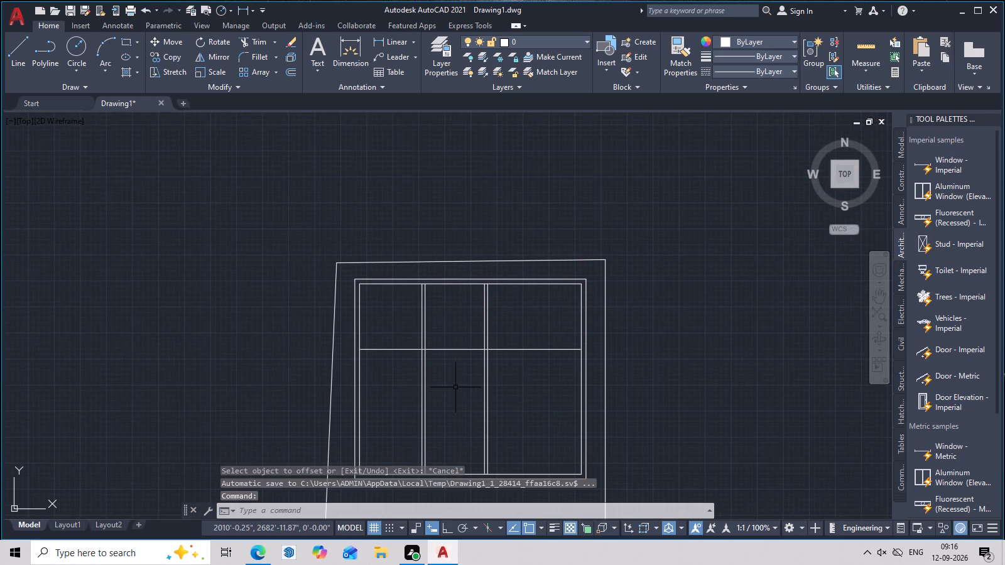
Offset the new horizontal partition line 6 inches downward to form a 6-inch wall.
type("o")
key("space")
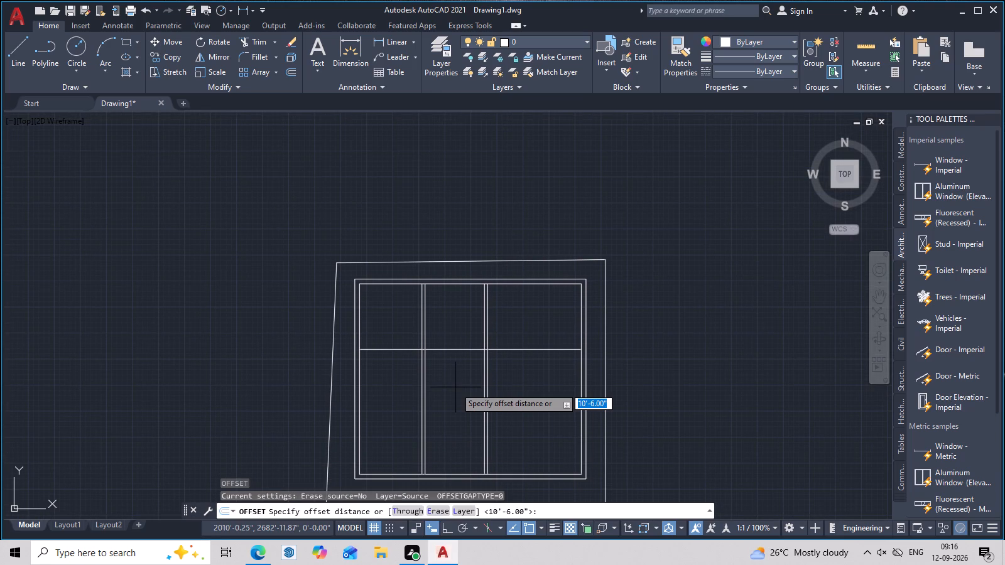
type("6")
key("space")
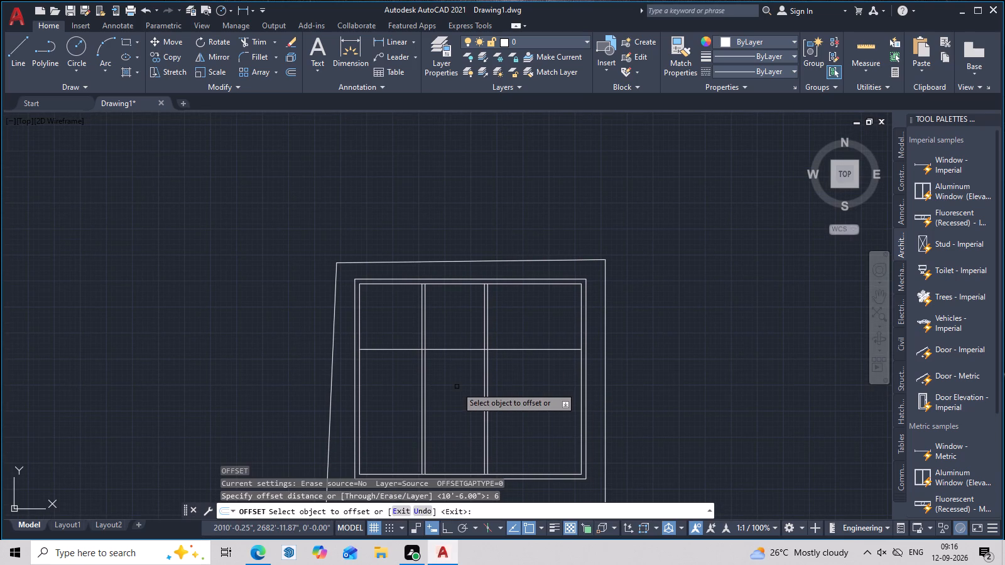
left_click(456, 351)
left_click(457, 368)
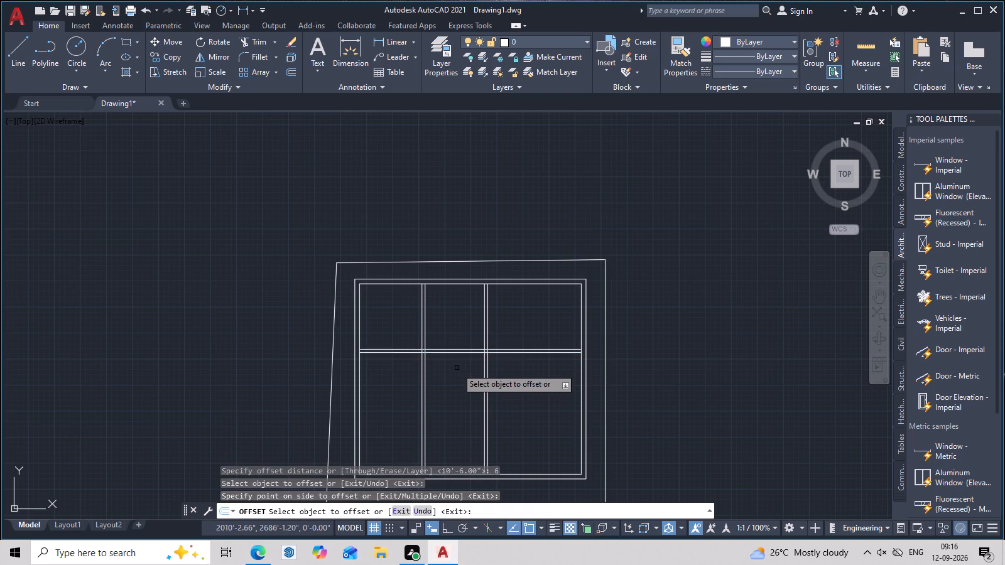
key("Escape")
Trim both lines of the horizontal partition where they cross the middle bay between the vertical partitions.
middle_click_drag(506, 385, 477, 377)
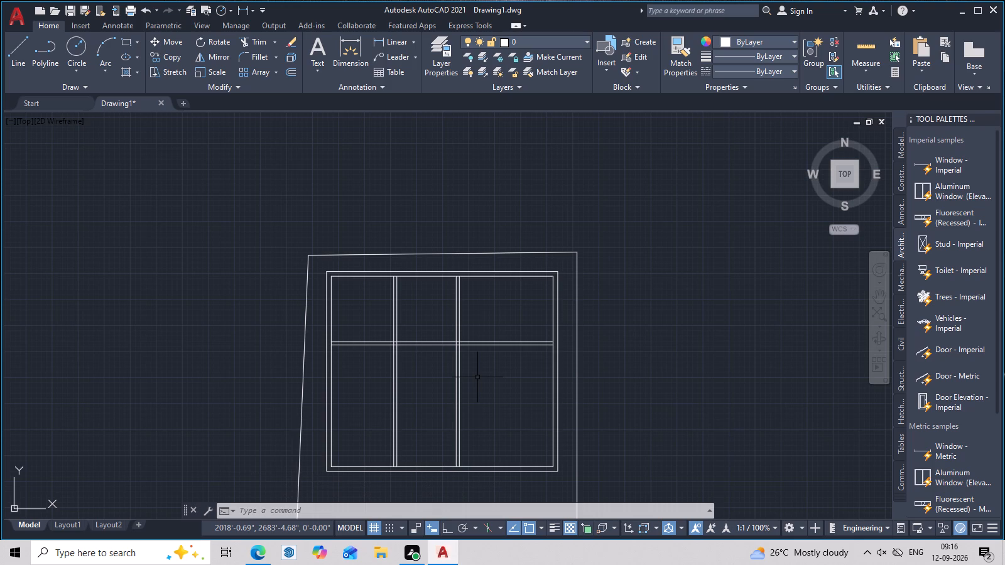
key("Escape")
type("tr")
key("space")
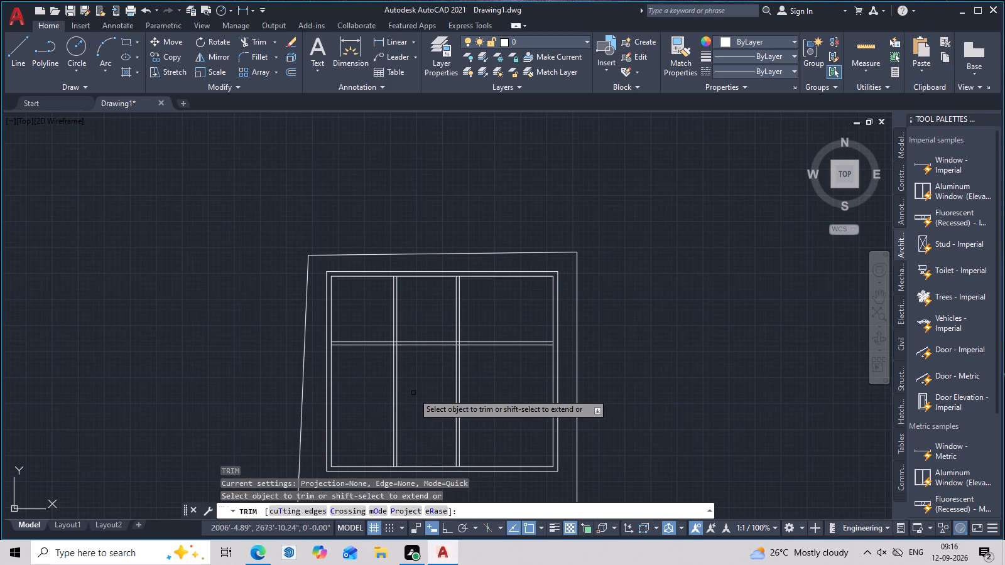
scroll(413, 392, "up", 3)
left_click_drag(454, 162, 442, 287)
left_click_drag(442, 298, 440, 305)
scroll(439, 294, "down", 1)
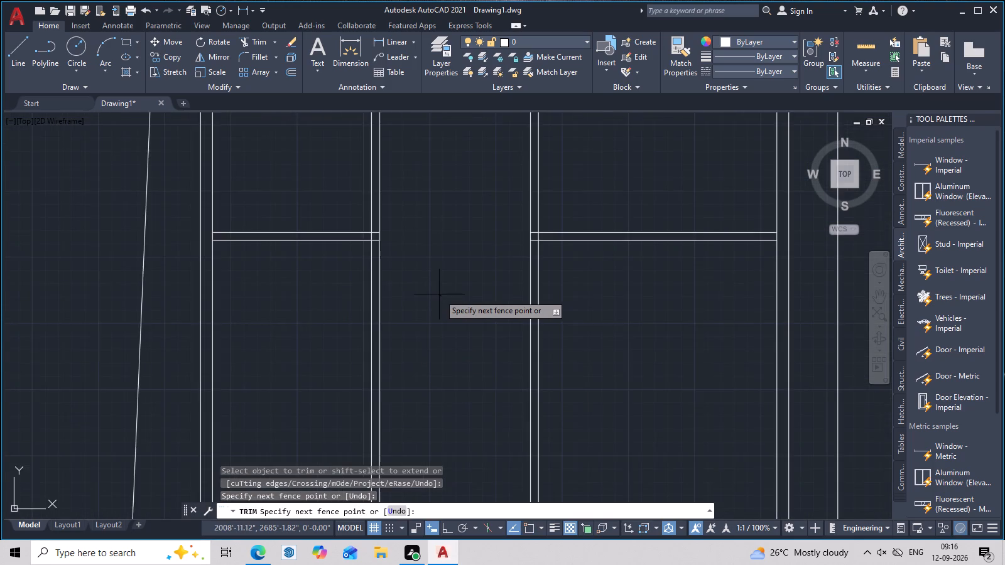
middle_click_drag(409, 309, 339, 330)
key("Escape")
Erase the remaining pair of horizontal partition lines in the right-hand bay.
left_click_drag(606, 192, 579, 325)
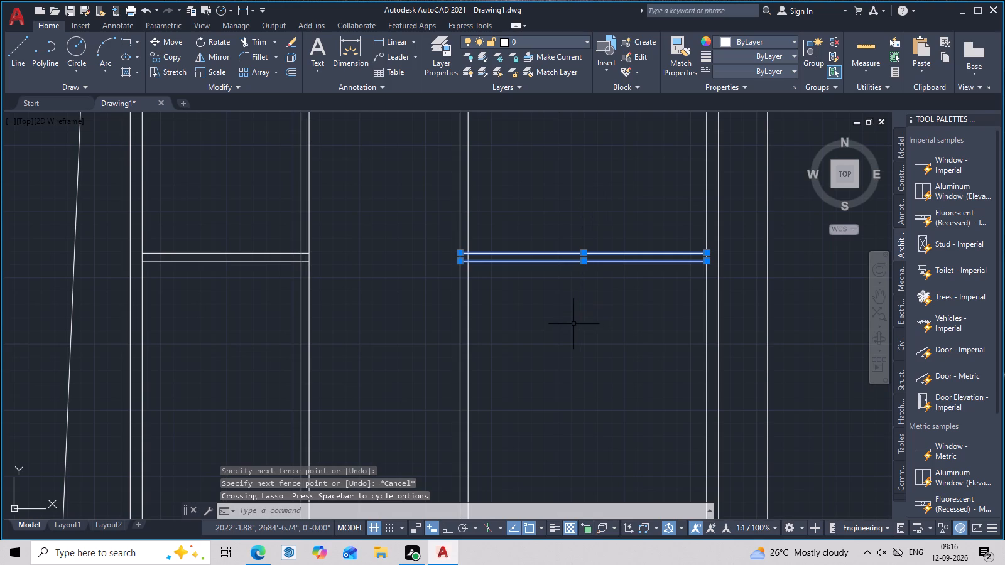
key("Delete")
middle_click_drag(447, 315, 466, 384)
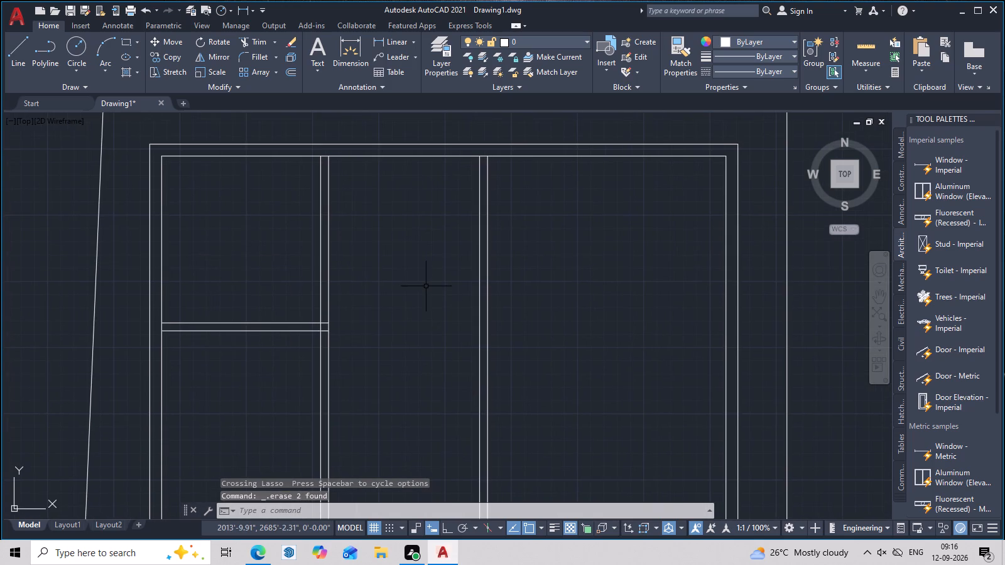
Break the top exterior wall's inner line at the right face of the left vertical partition.
type("br")
left_click(454, 232)
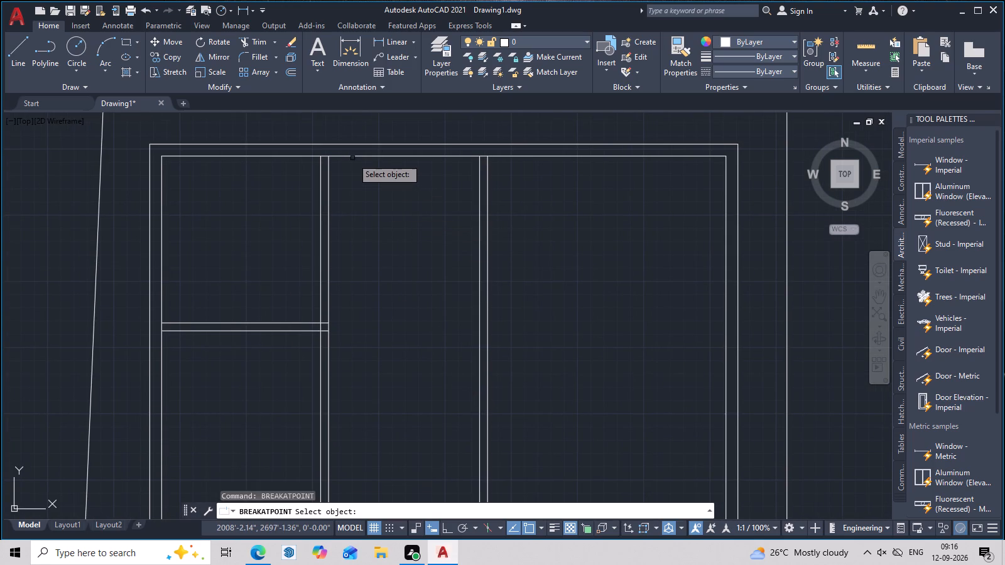
left_click(362, 158)
left_click(367, 155)
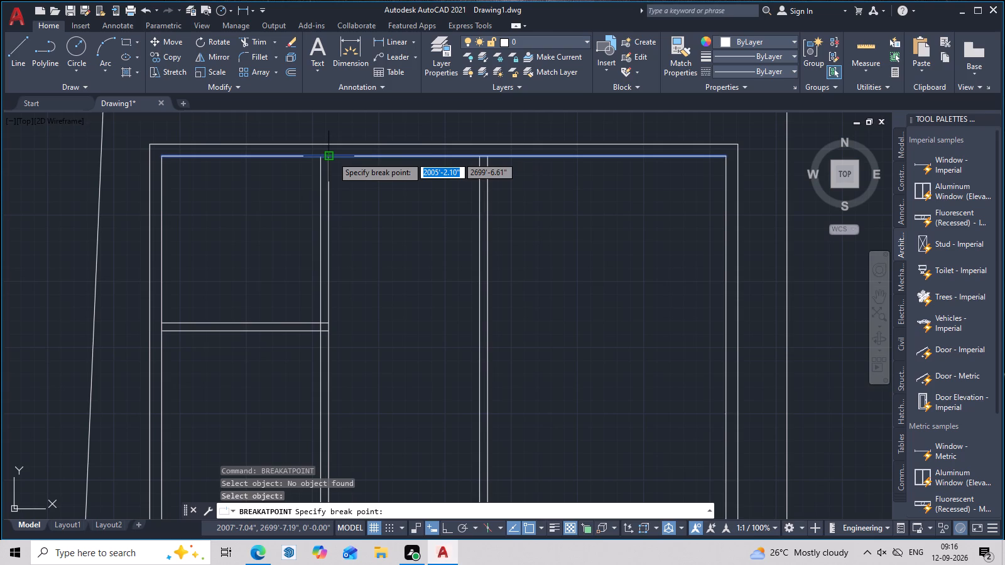
left_click(332, 156)
key("Escape")
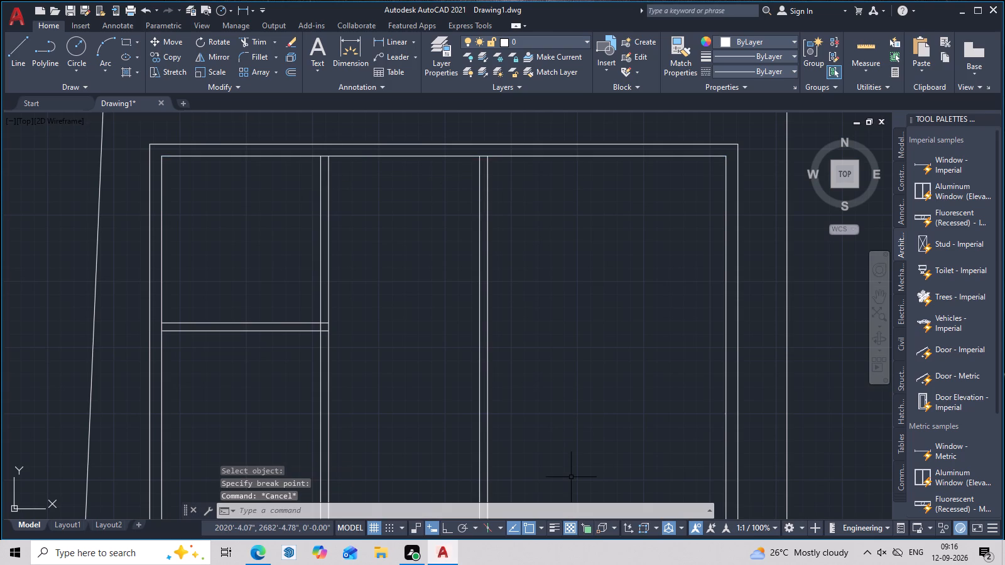
Offset the broken-off right segment of the top wall's inner line 15' down into the building.
key("o")
key("space")
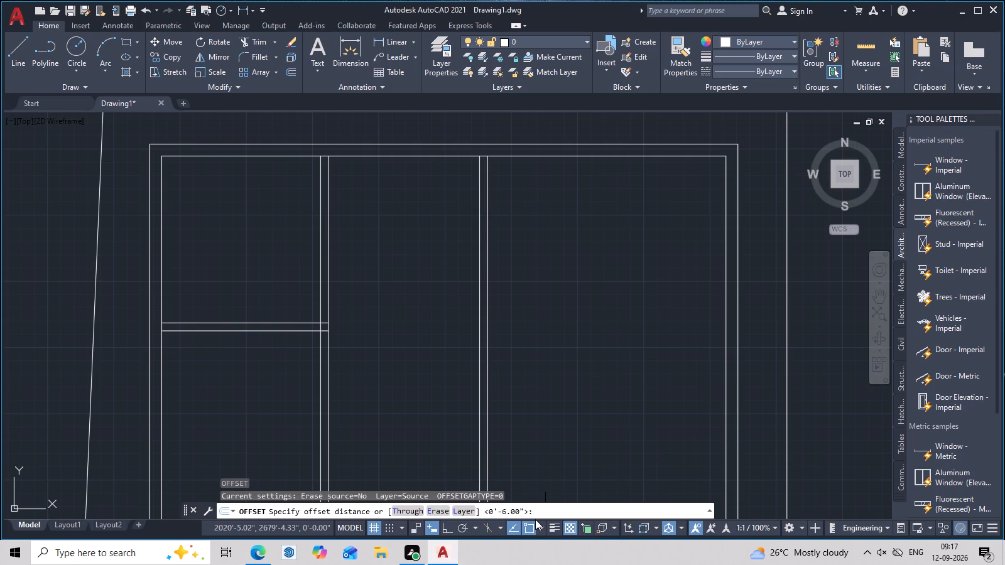
type("15'")
key("space")
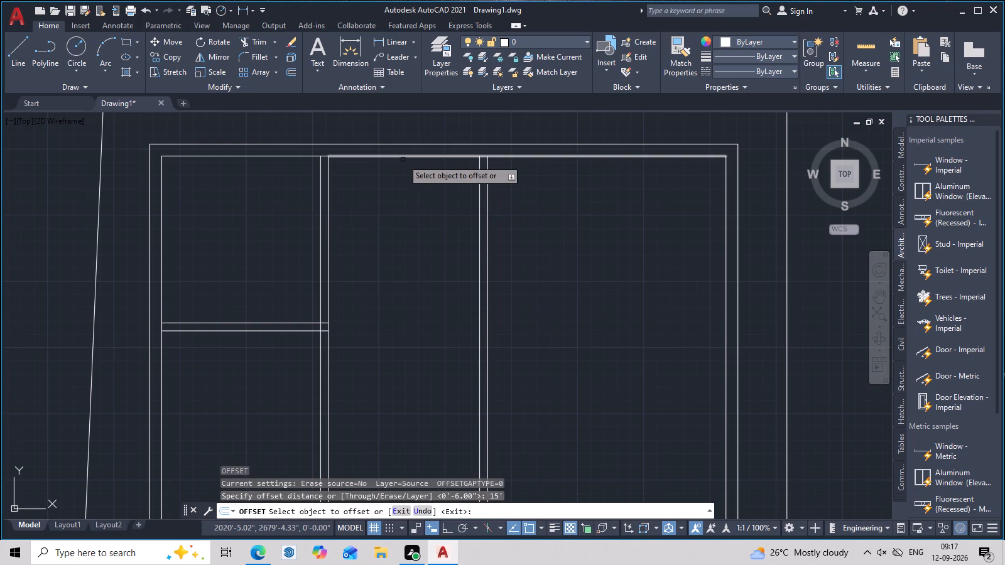
left_click(408, 156)
left_click(390, 380)
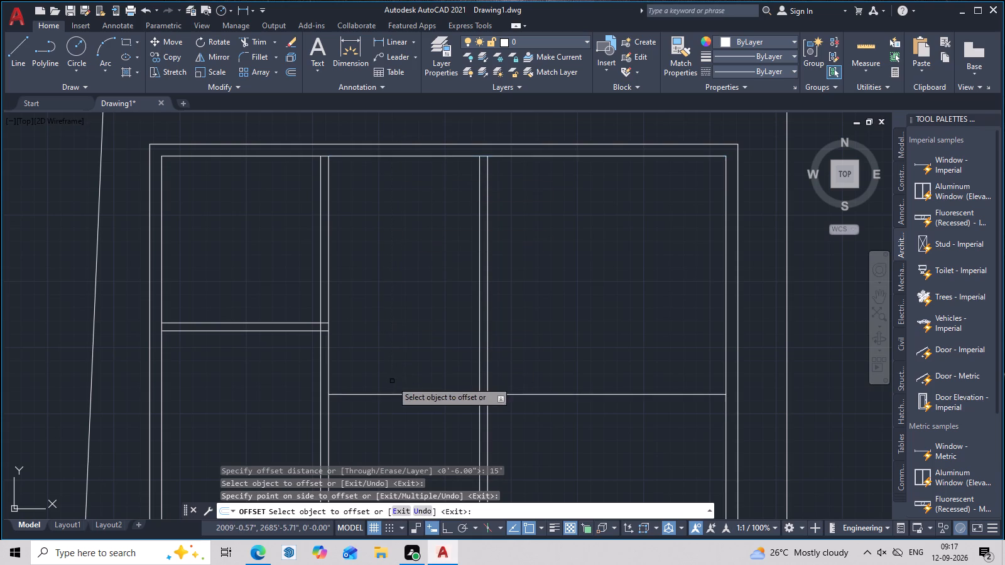
middle_click_drag(432, 365, 423, 326)
key("Escape")
Offset the new horizontal line across the middle and right bays 6 inches downward to form a partition wall.
type("o 6")
key("space")
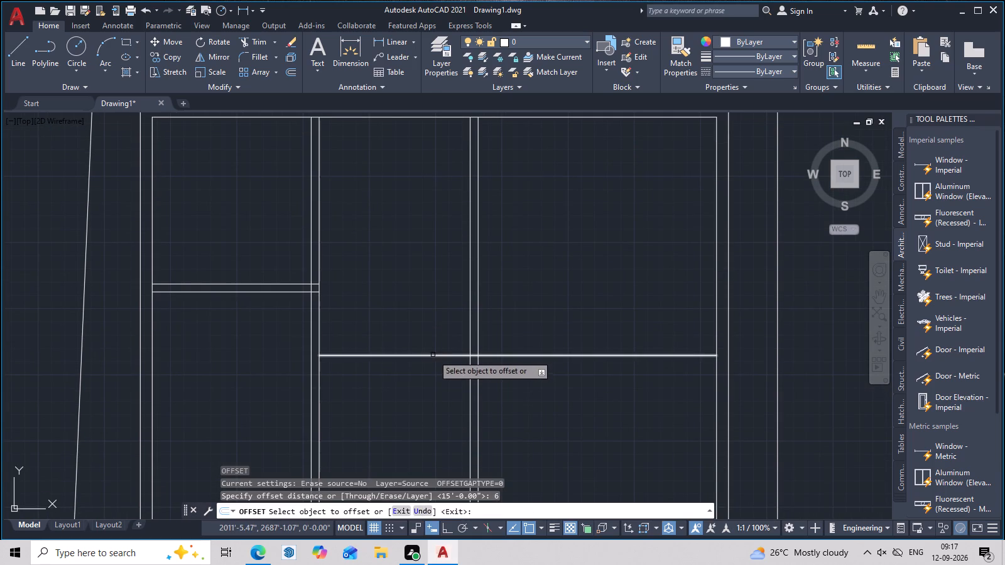
left_click(433, 355)
left_click(426, 388)
middle_click_drag(433, 389, 452, 331)
scroll(467, 340, "down", 1)
middle_click_drag(500, 360, 509, 348)
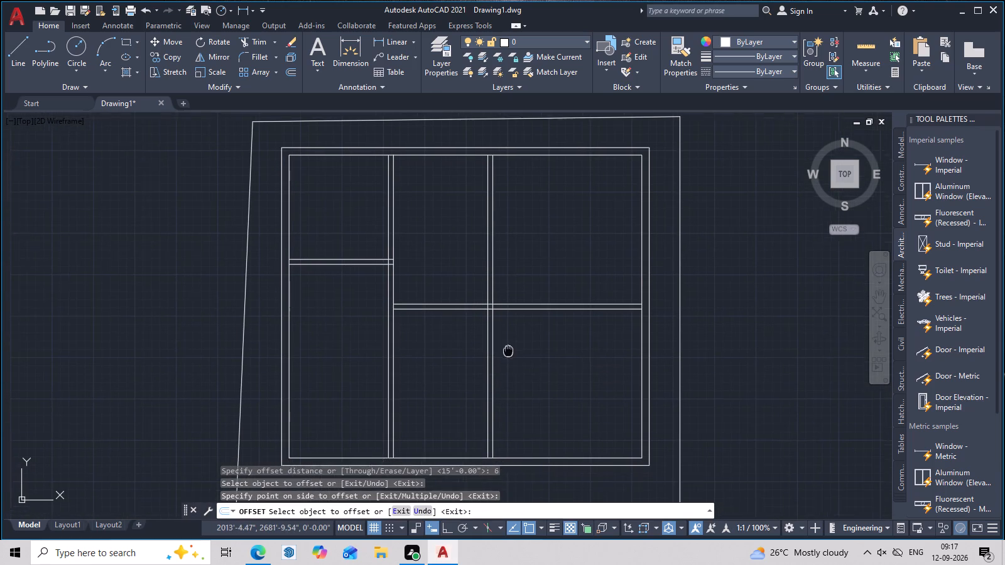
middle_click_drag(509, 348, 510, 347)
key("Escape")
middle_click_drag(454, 353, 475, 353)
middle_click_drag(463, 353, 495, 358)
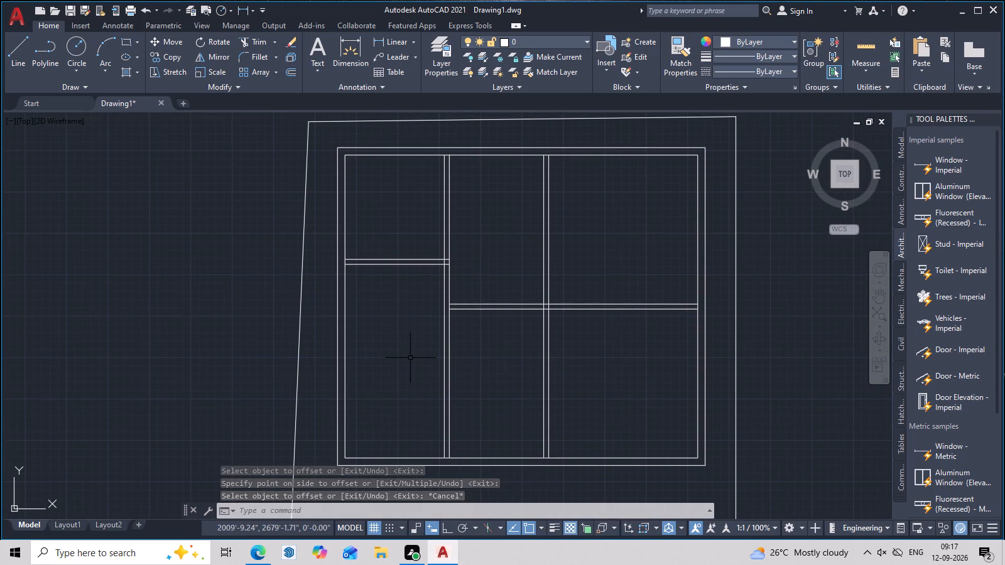
key("Escape")
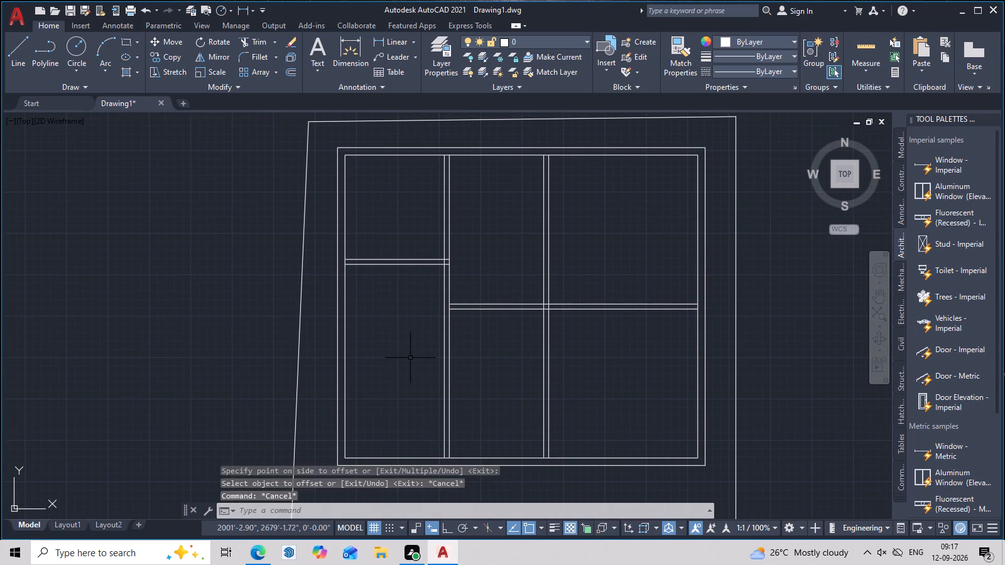
Offset the lower line of the left bay's horizontal partition 4' downward.
type("o")
key("space")
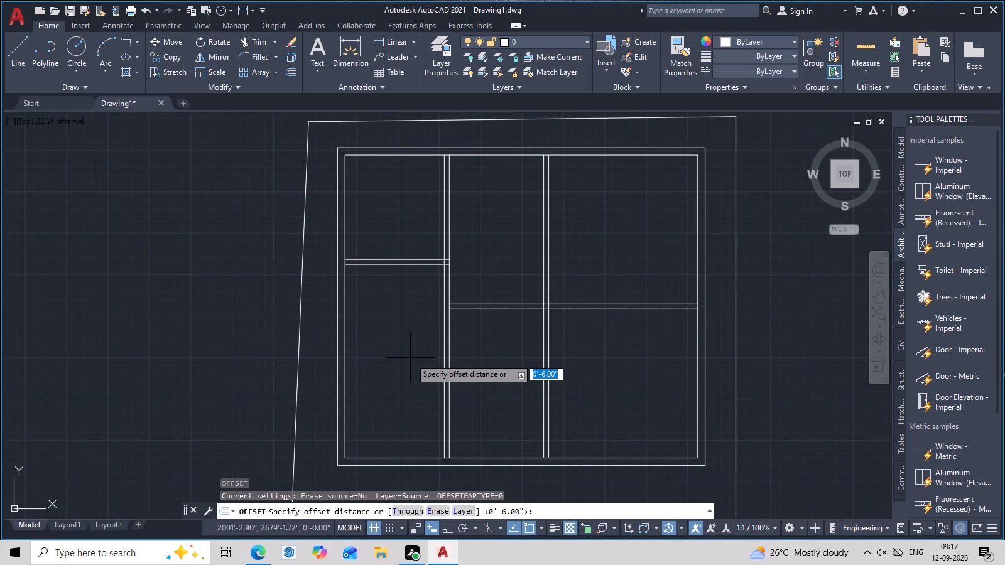
key("4")
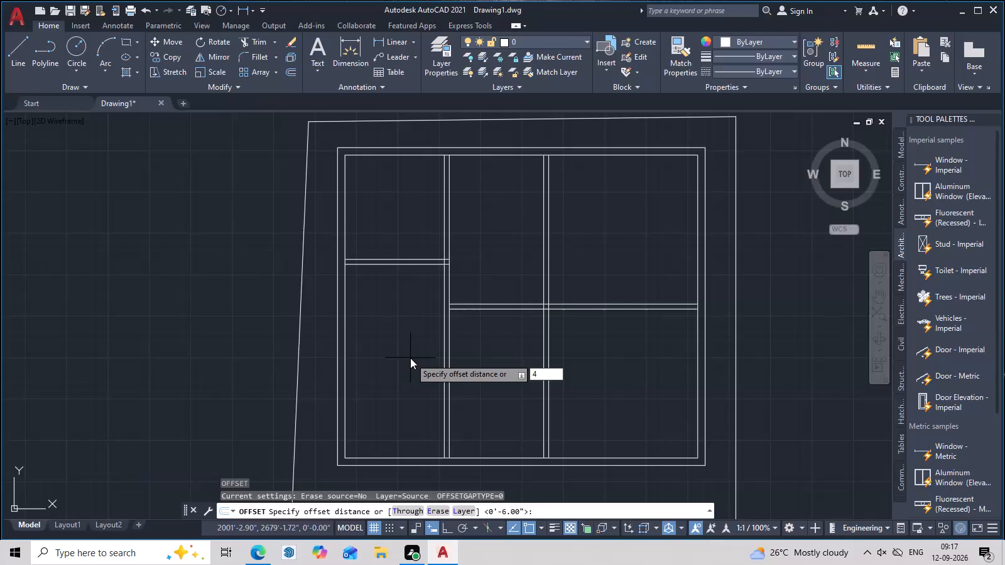
type("'")
key("space")
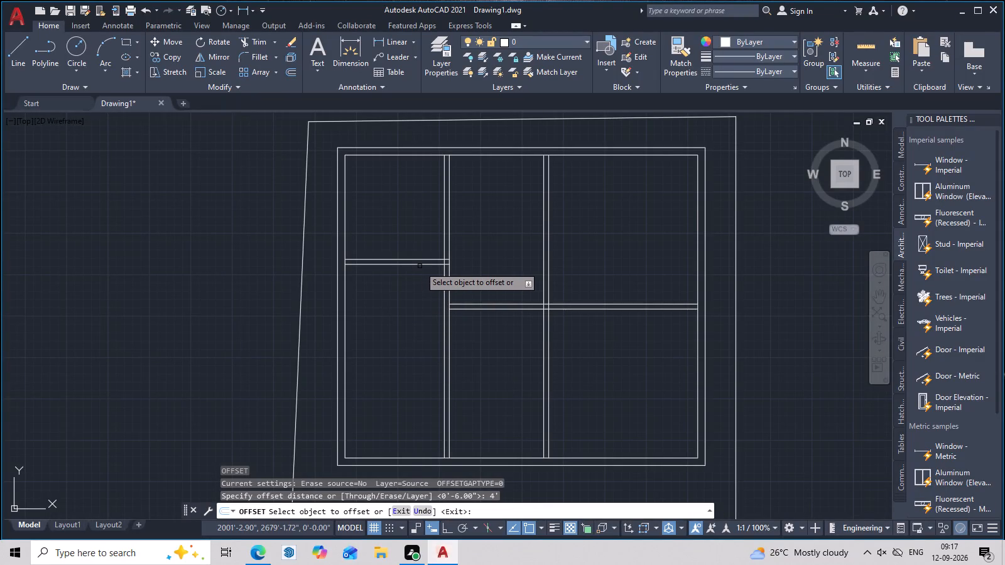
left_click(420, 266)
left_click(421, 266)
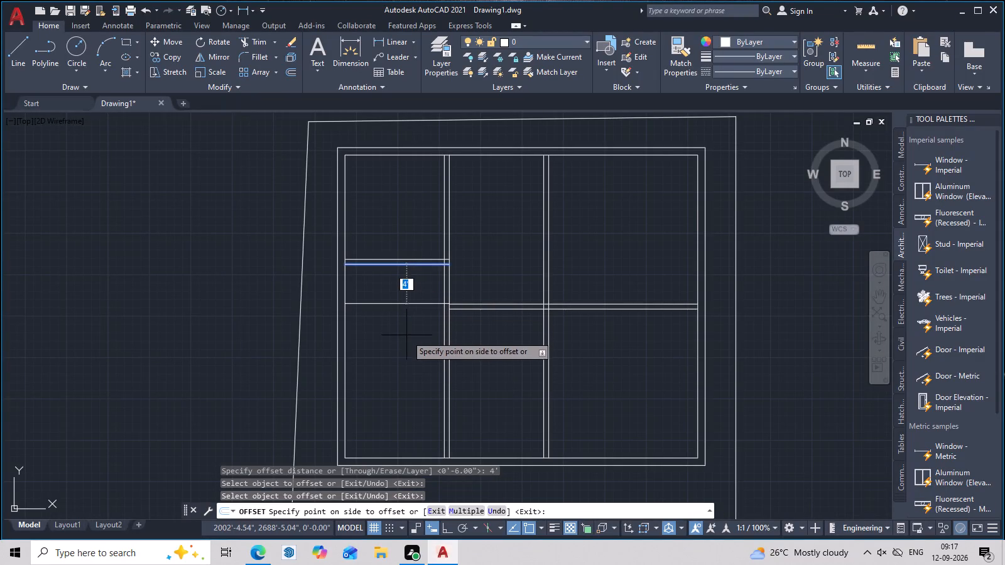
left_click(406, 335)
middle_click_drag(406, 335, 439, 336)
scroll(439, 336, "down", 1)
scroll(439, 336, "up", 2)
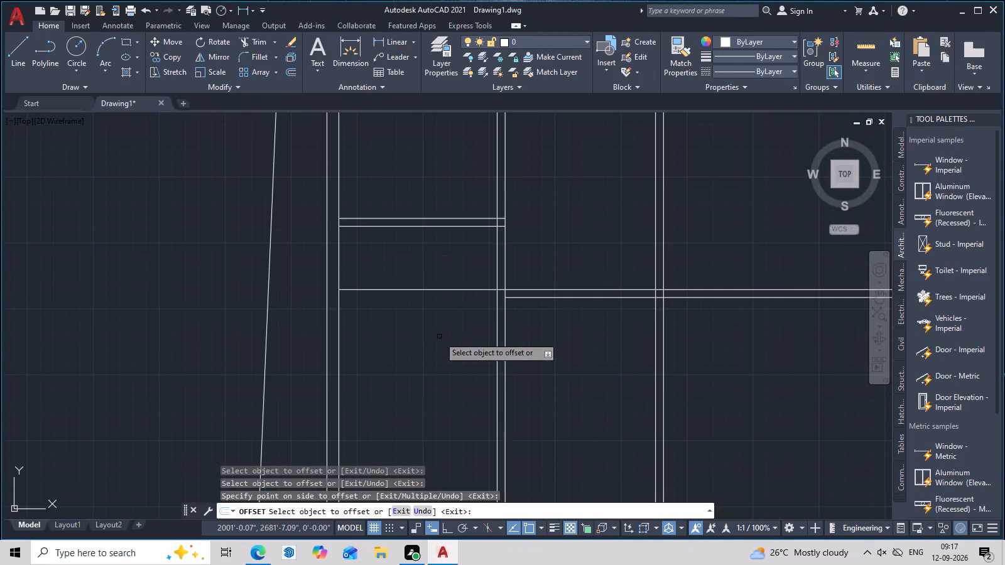
key("Escape")
Offset the new horizontal line in the left bay 6 inches downward to form a second partition.
type("o")
key("space")
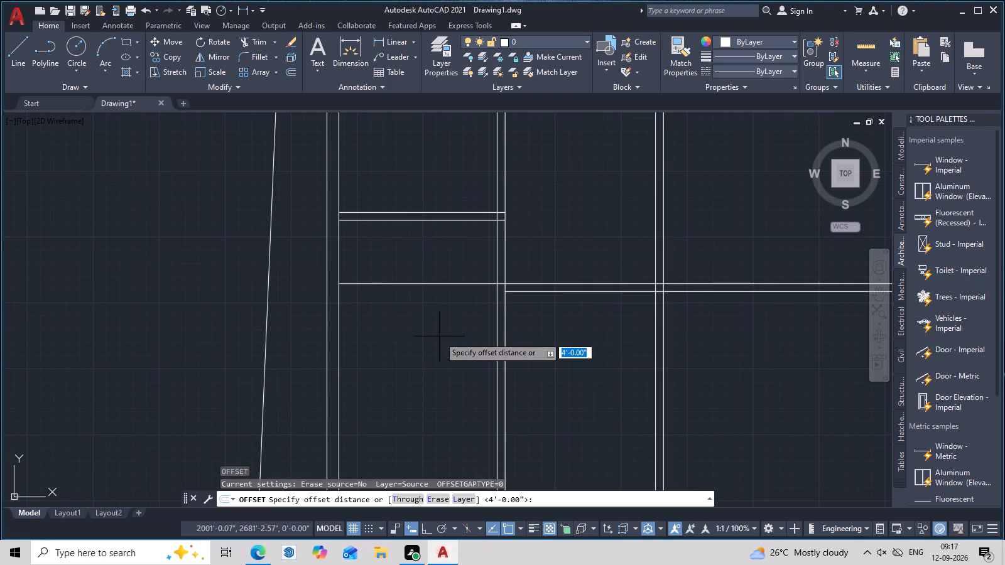
type("6")
key("space")
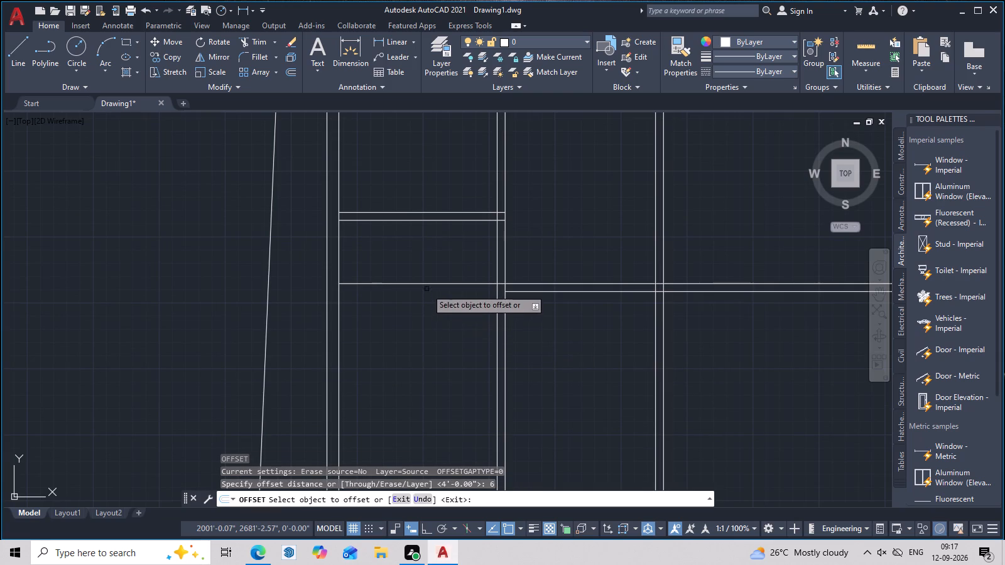
left_click(426, 284)
left_click(422, 309)
key("Escape")
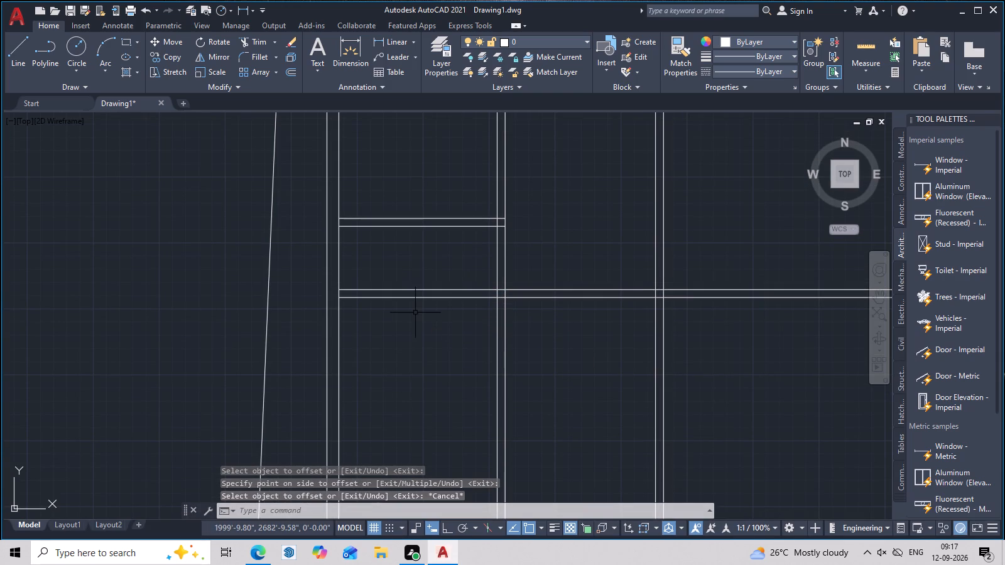
Break the left exterior wall's inner line at the facing lines of the two left-bay horizontal partitions.
type("br")
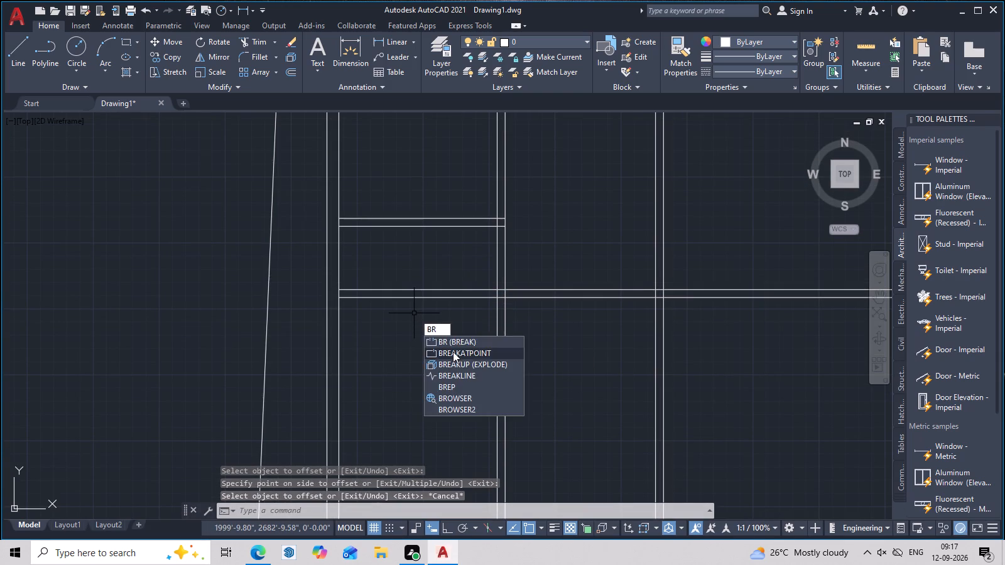
left_click(453, 352)
left_click(337, 259)
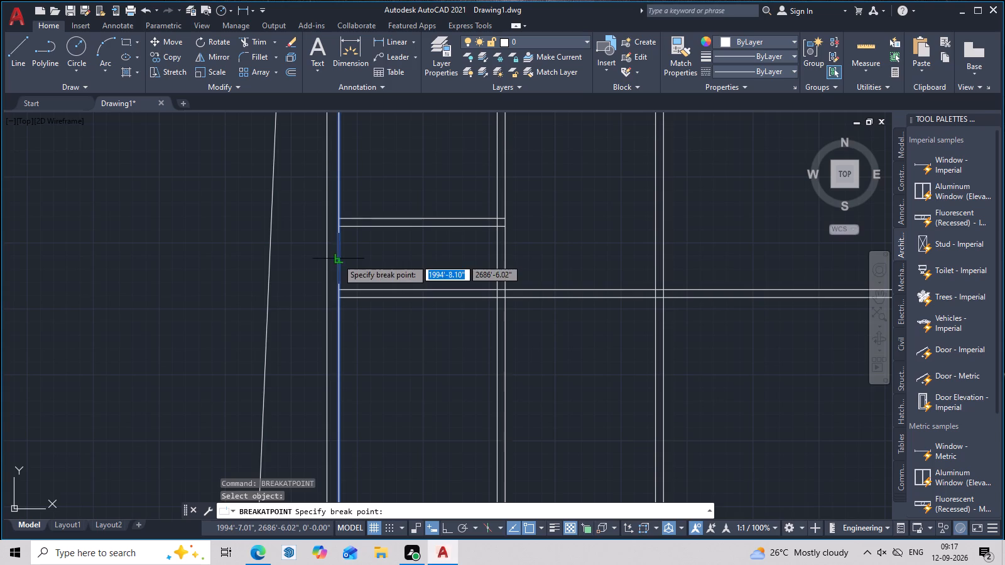
left_click(340, 286)
key("Escape")
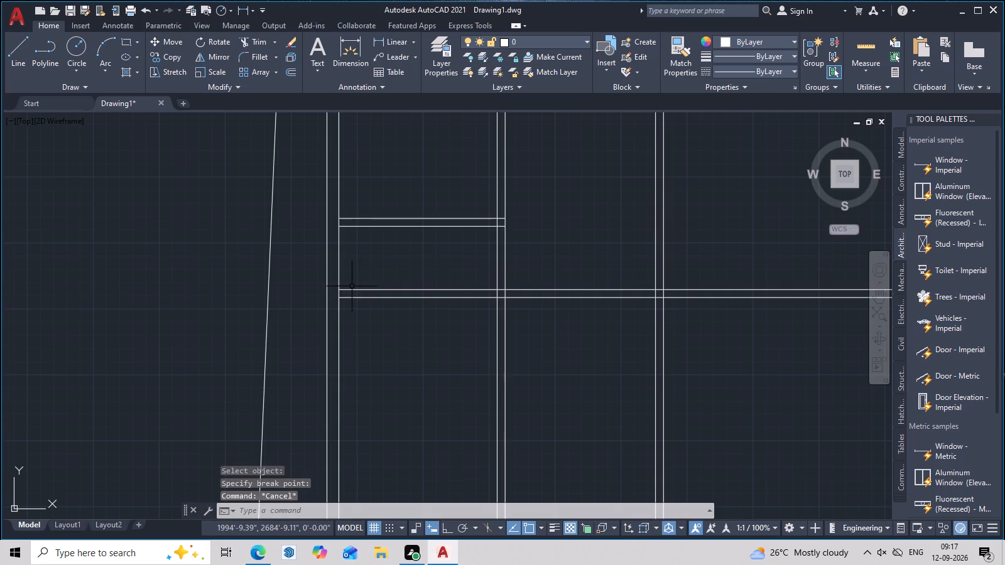
key("Escape")
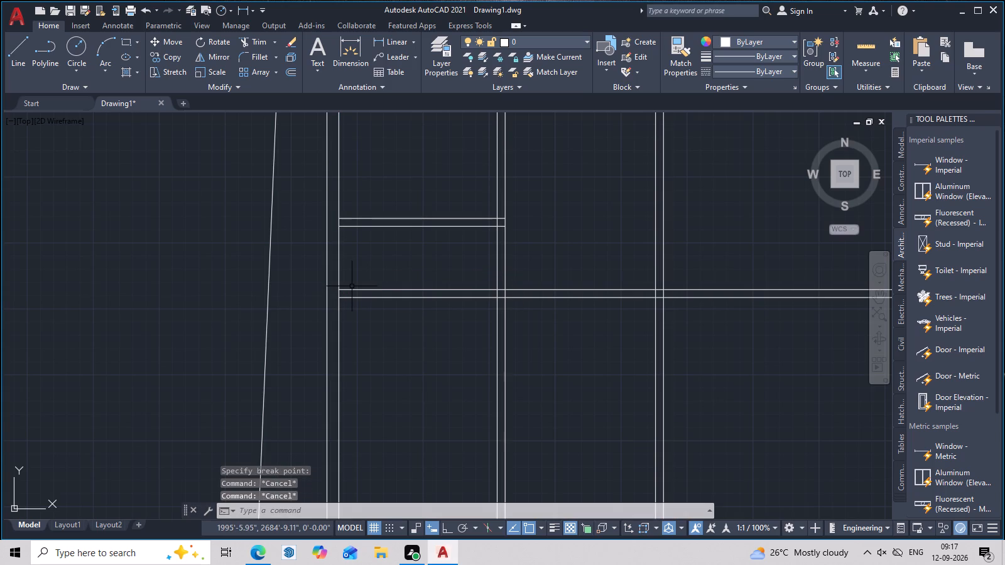
key("Escape")
key("space")
left_click(339, 259)
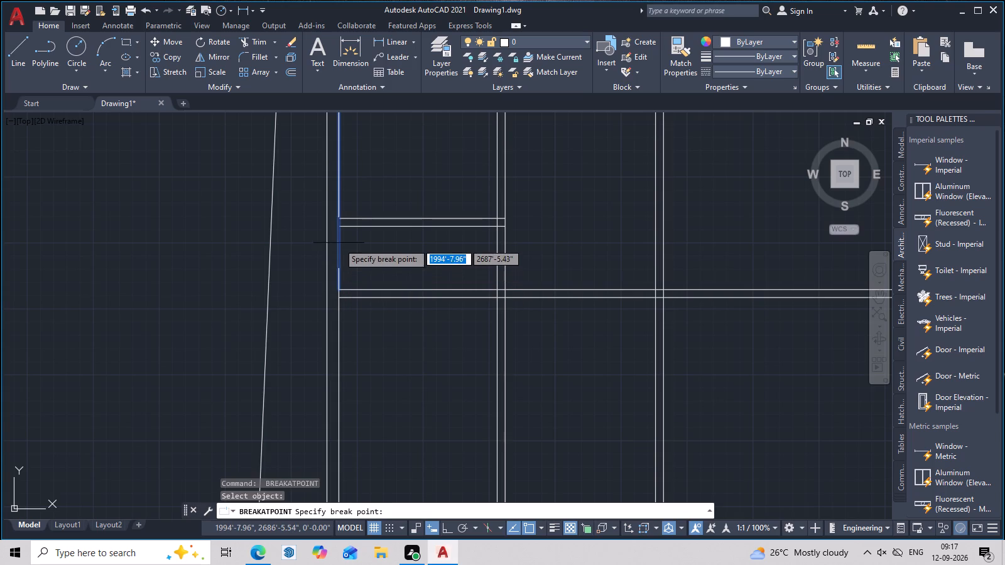
left_click(341, 229)
key("Escape")
Offset the short left wall segment between the two horizontal partitions 5' to the right.
type("o")
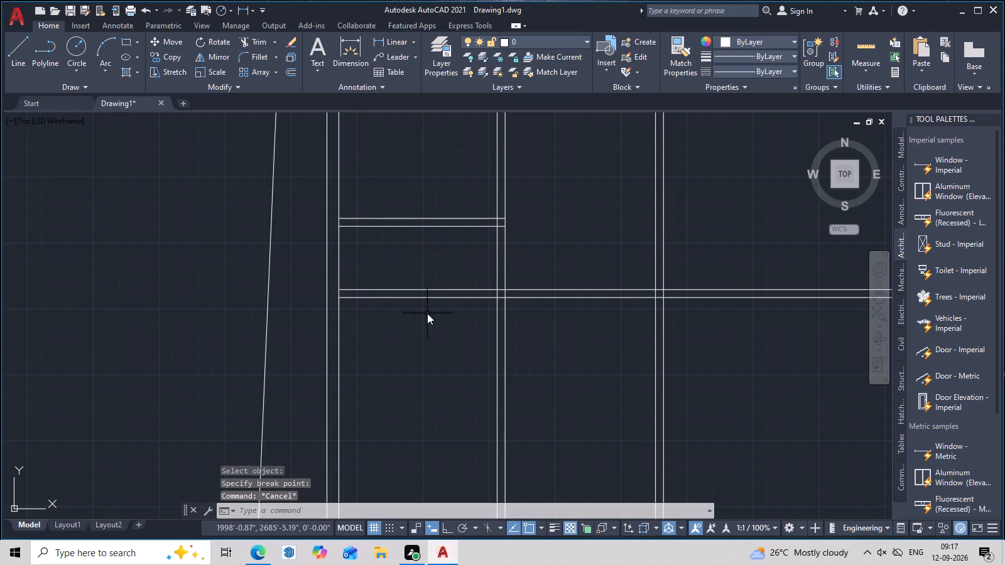
key("space")
type("5'")
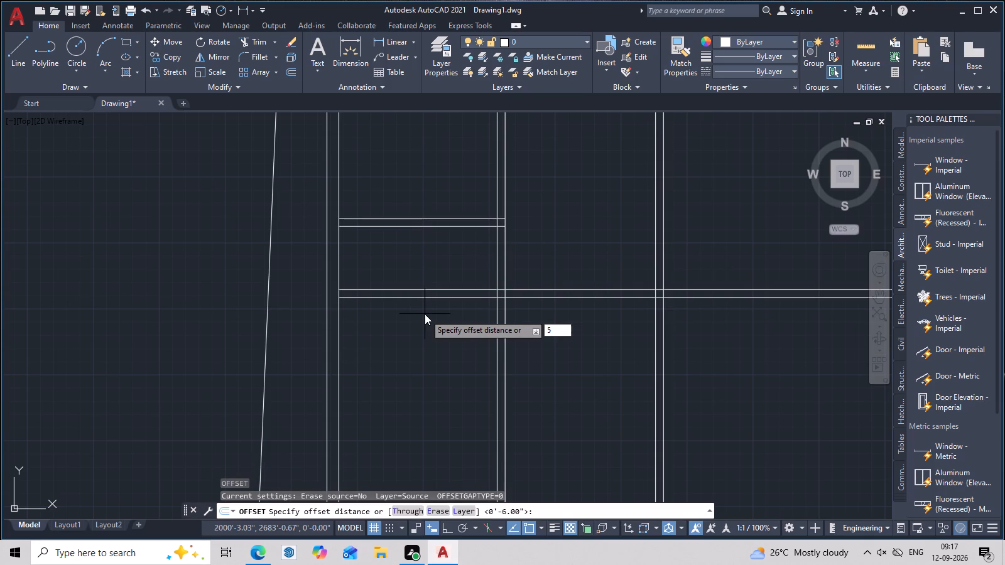
key("space")
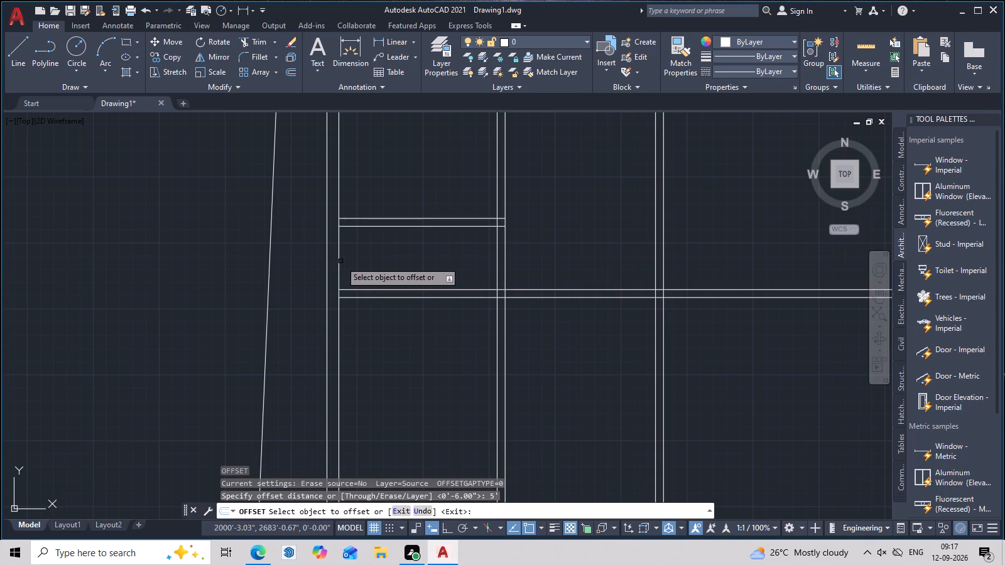
left_click(340, 261)
left_click(460, 262)
key("Escape")
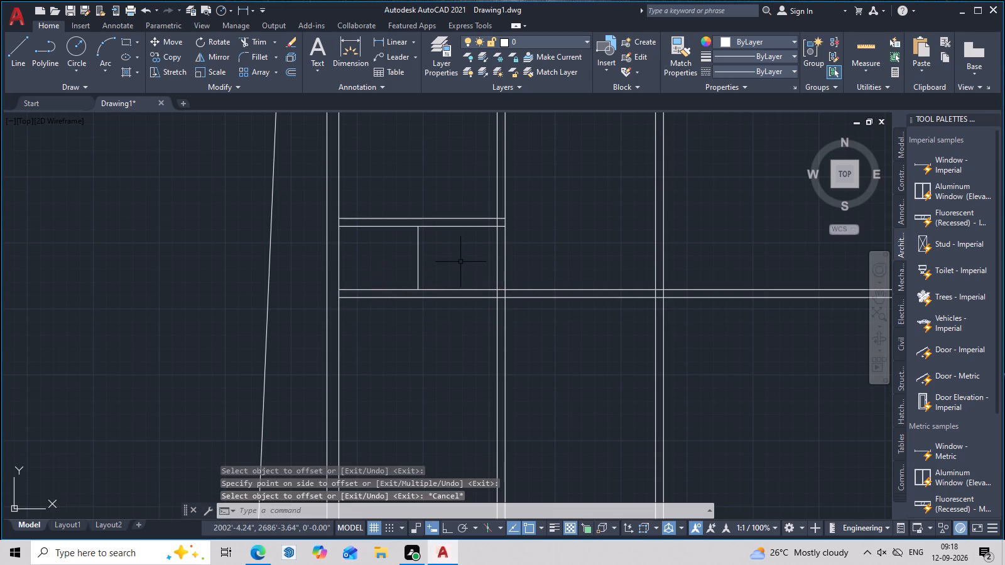
Offset the new short vertical line 6 inches to the right to form a partition wall.
key("o")
key("6")
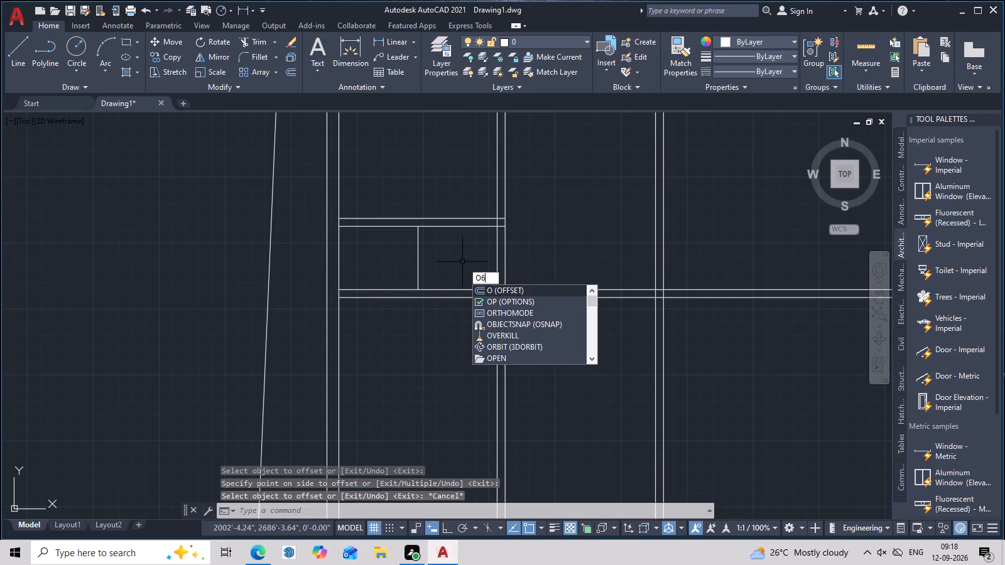
key("space")
key("Escape")
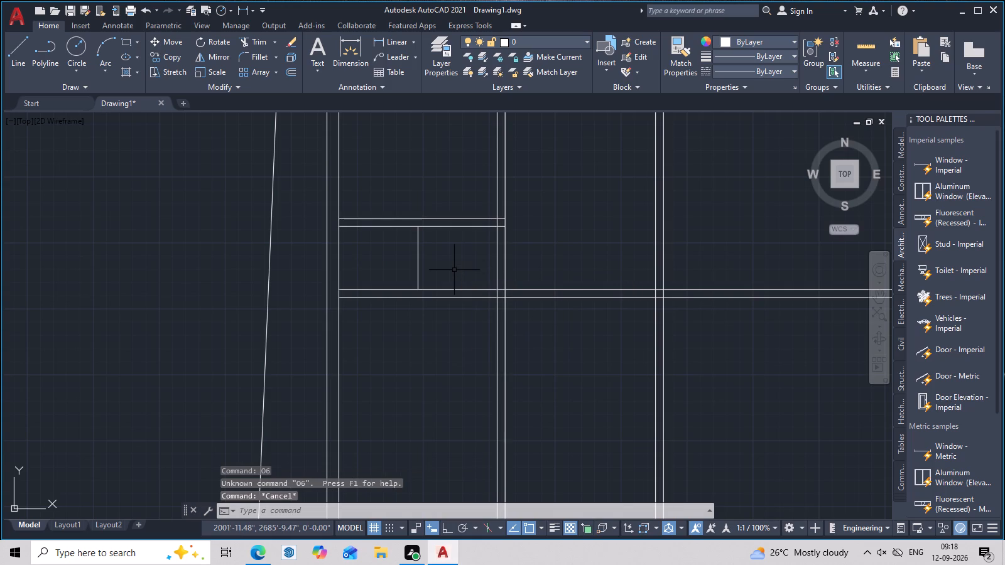
type("o")
key("space")
type("6")
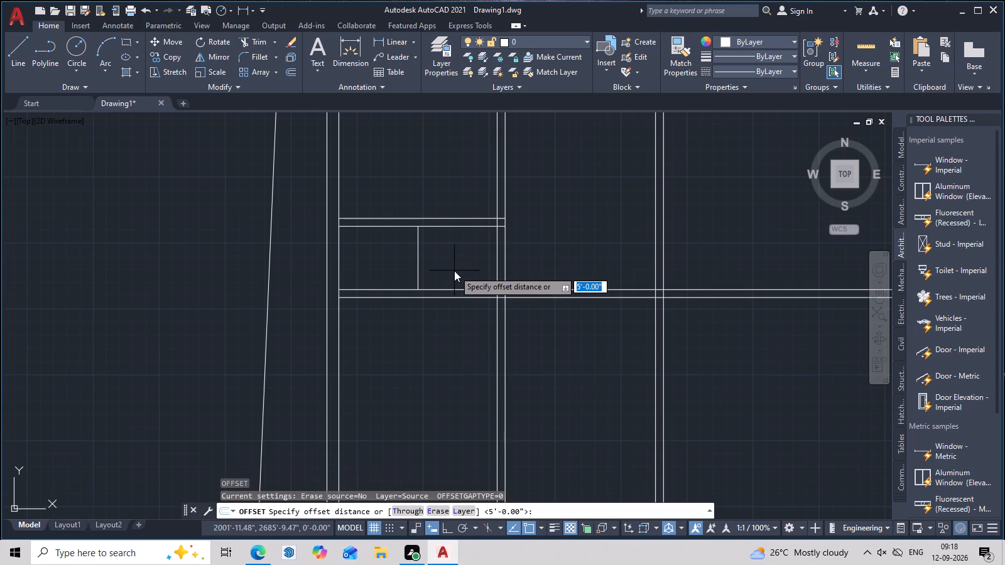
key("space")
left_click(419, 261)
left_click(441, 261)
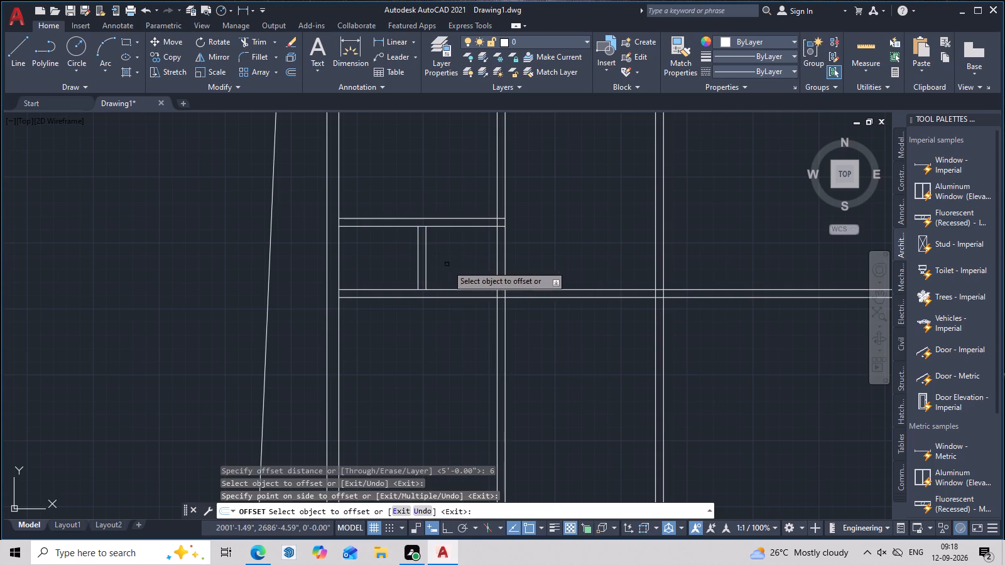
middle_click_drag(453, 269, 433, 269)
key("Escape")
Trim both lines of the left vertical partition between the two left-bay horizontal partitions.
type("tr")
key("space")
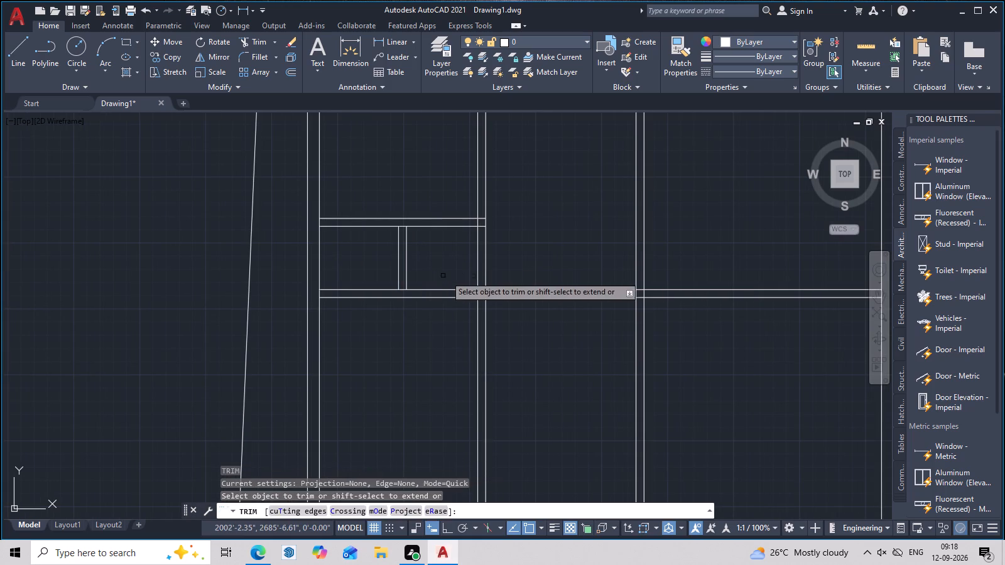
left_click_drag(518, 268, 504, 268)
left_click_drag(503, 268, 460, 270)
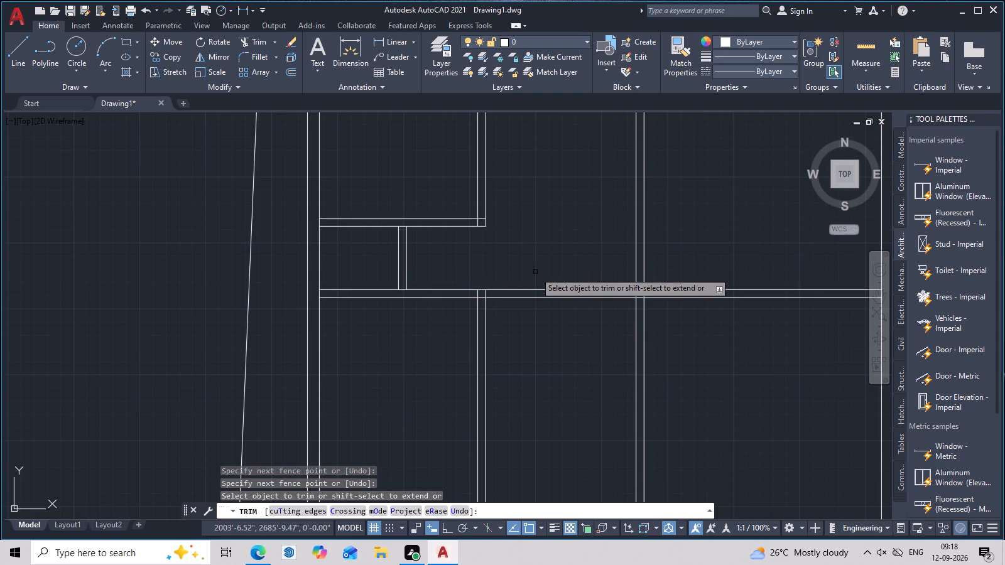
Trim both lines of the long horizontal partition where they cross the middle bay between the two vertical partitions.
scroll(533, 272, "down", 2)
middle_click_drag(533, 272, 505, 282)
left_click(511, 279)
left_click_drag(511, 285, 511, 309)
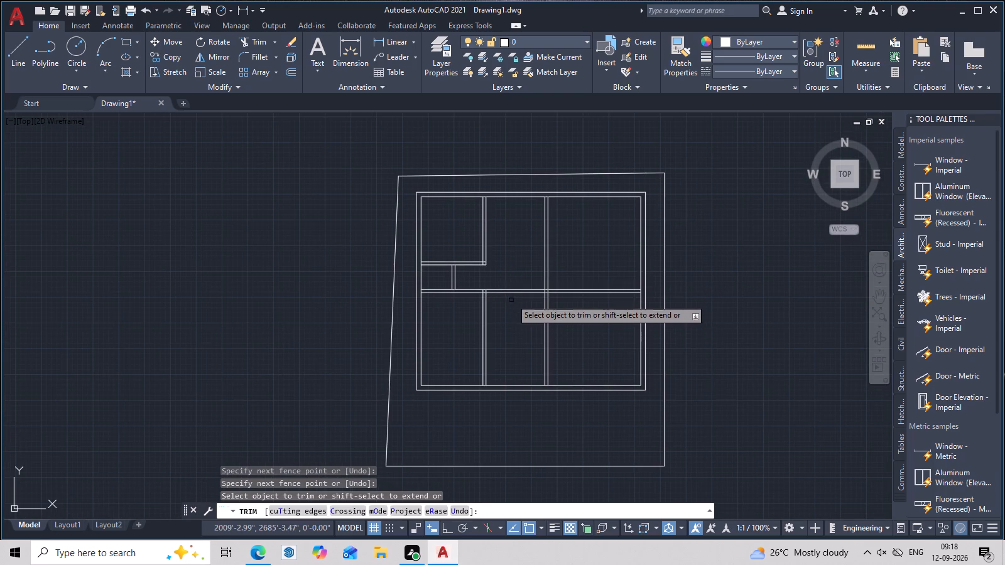
left_click_drag(515, 279, 515, 307)
middle_click_drag(515, 316, 452, 316)
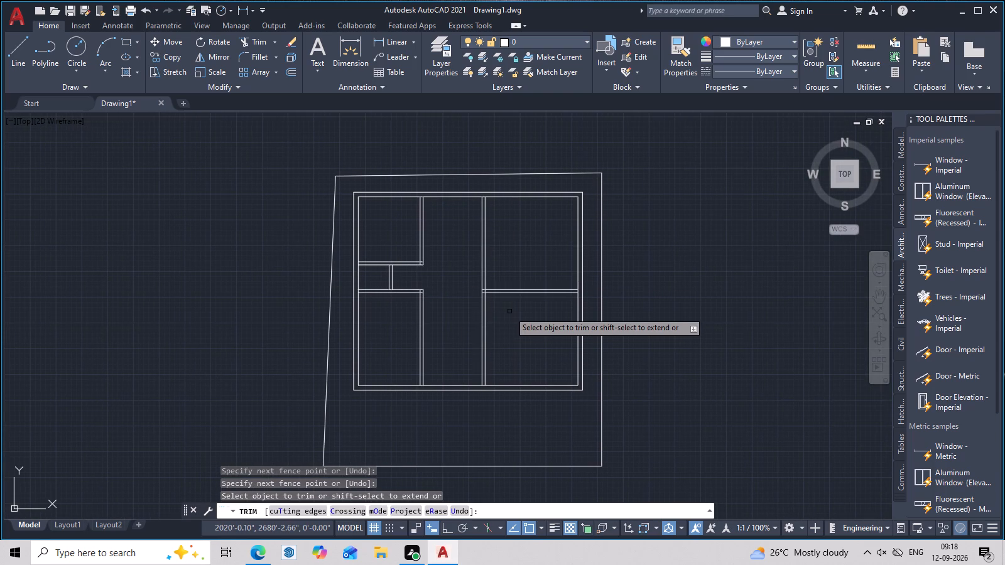
middle_click_drag(519, 321, 516, 310)
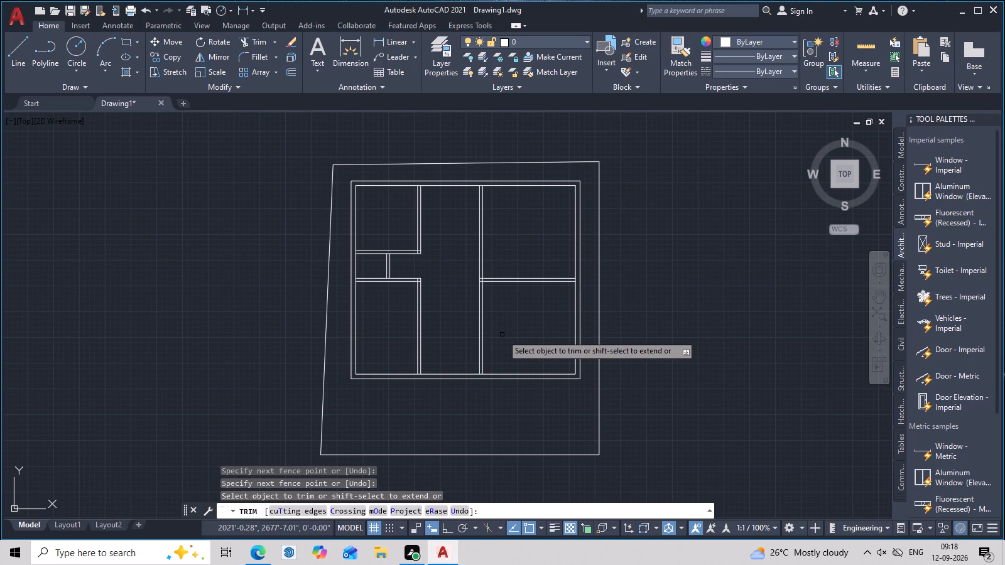
key("Escape")
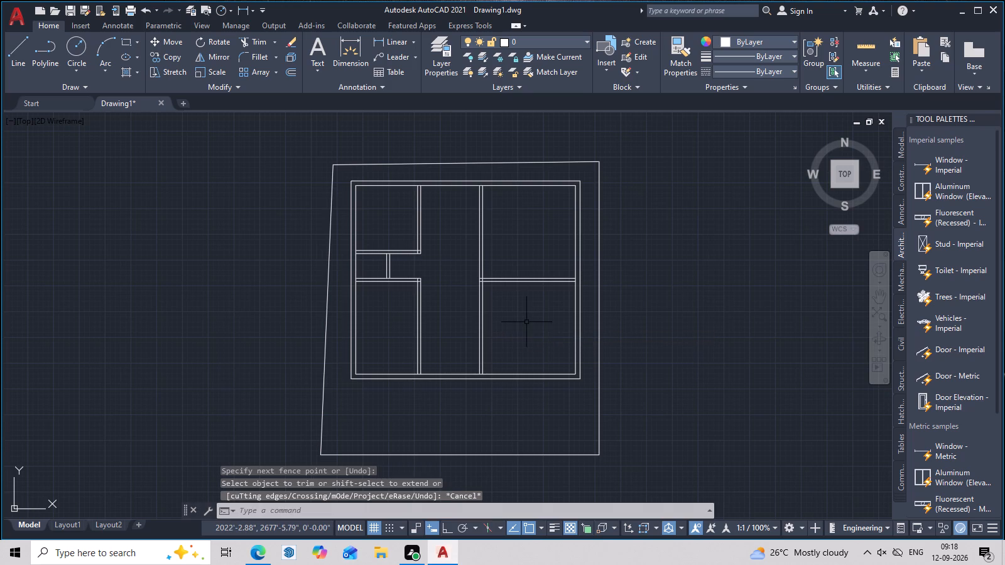
Break the right exterior wall's inner line at the lower line of the right-bay horizontal partition.
middle_click_drag(551, 348, 529, 320)
scroll(529, 323, "up", 2)
middle_click_drag(550, 343, 536, 374)
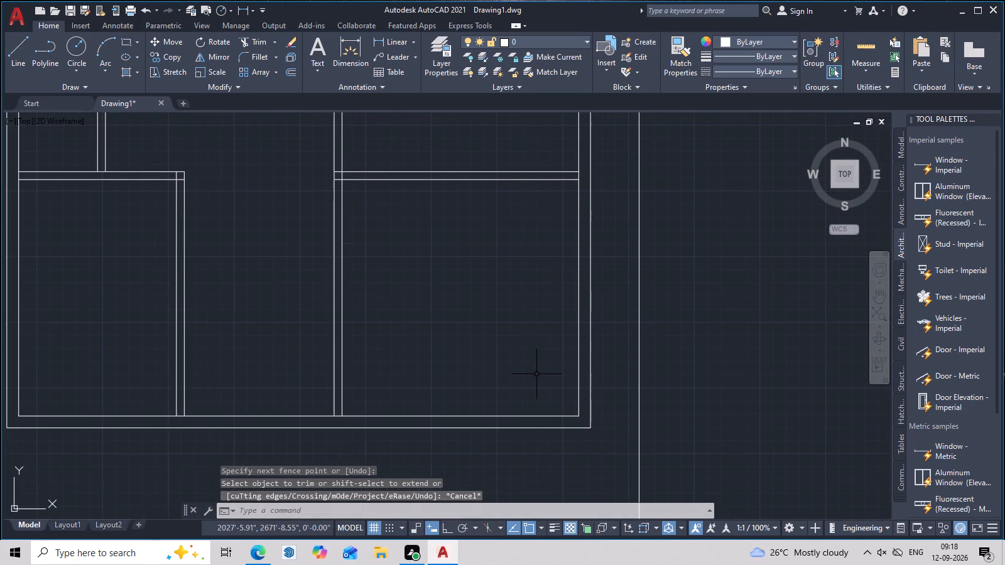
type("br")
left_click(595, 416)
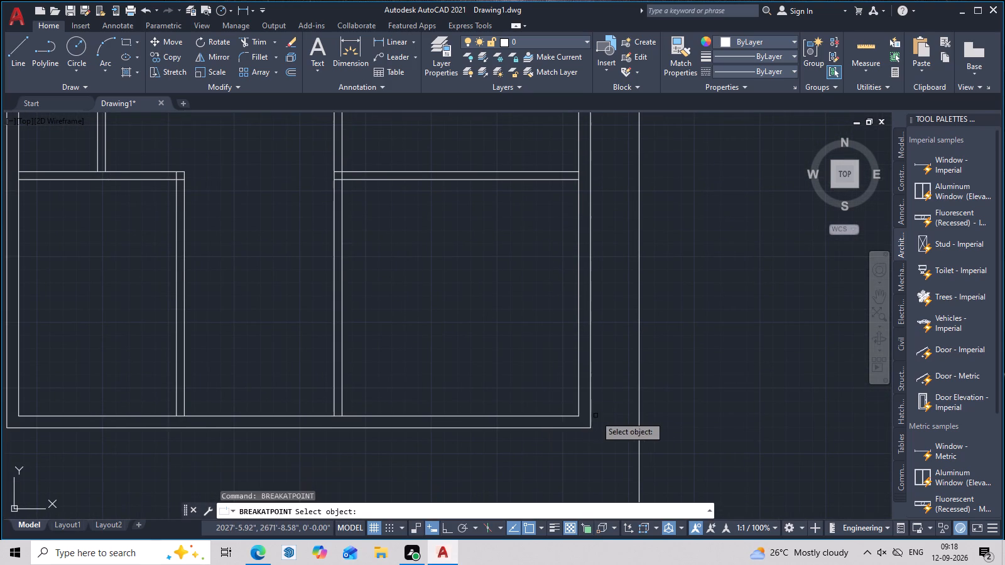
left_click(579, 395)
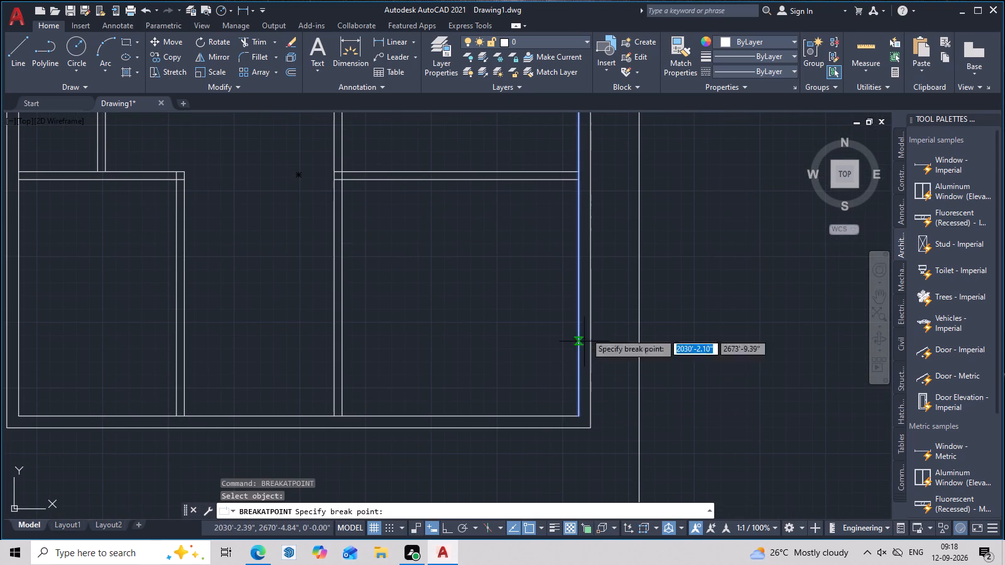
left_click(577, 180)
key("Escape")
Offset the lower segment of the right exterior wall's inner line 4' to the left into the lower-right room.
type("o")
key("space")
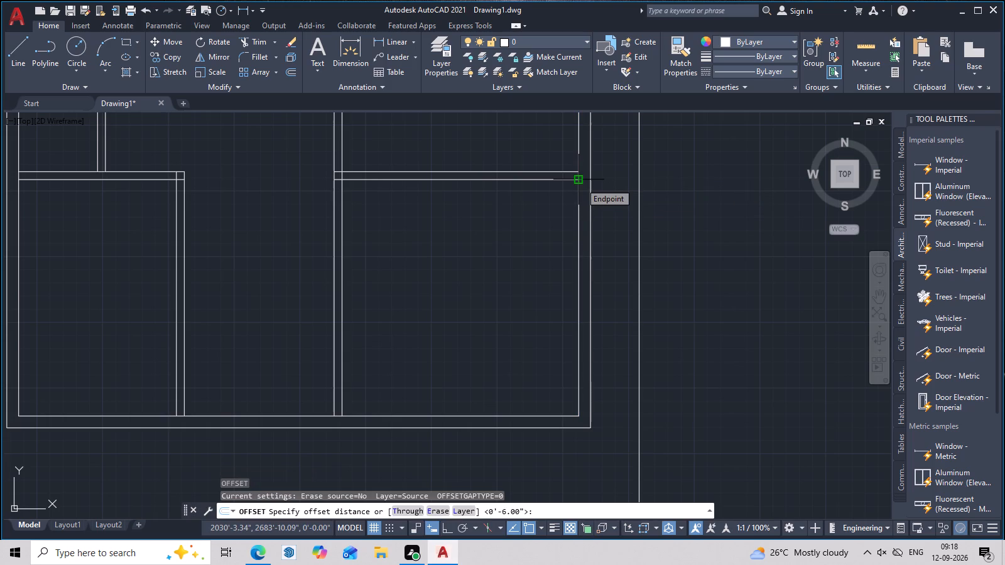
key("4")
key("apostrophe")
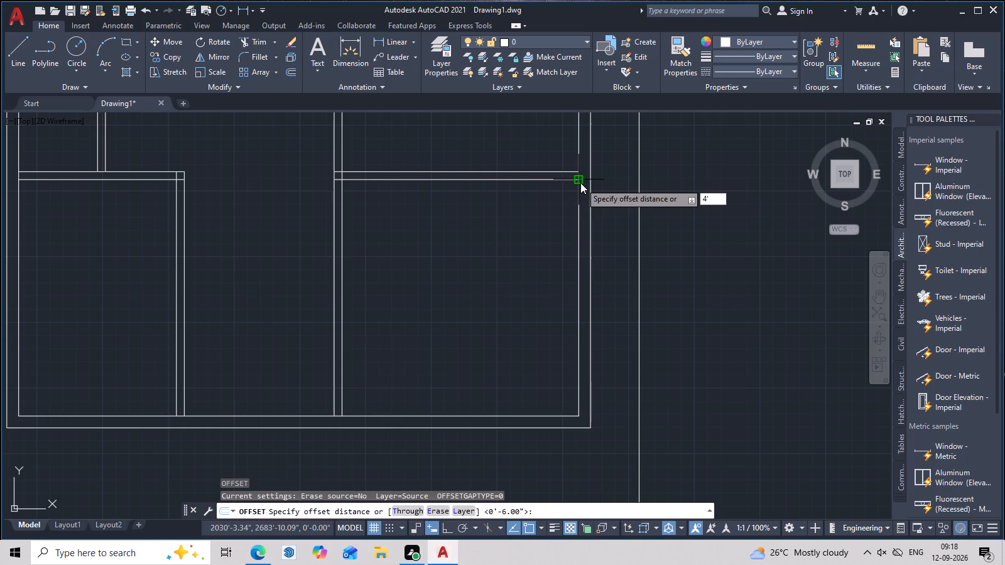
key("Return")
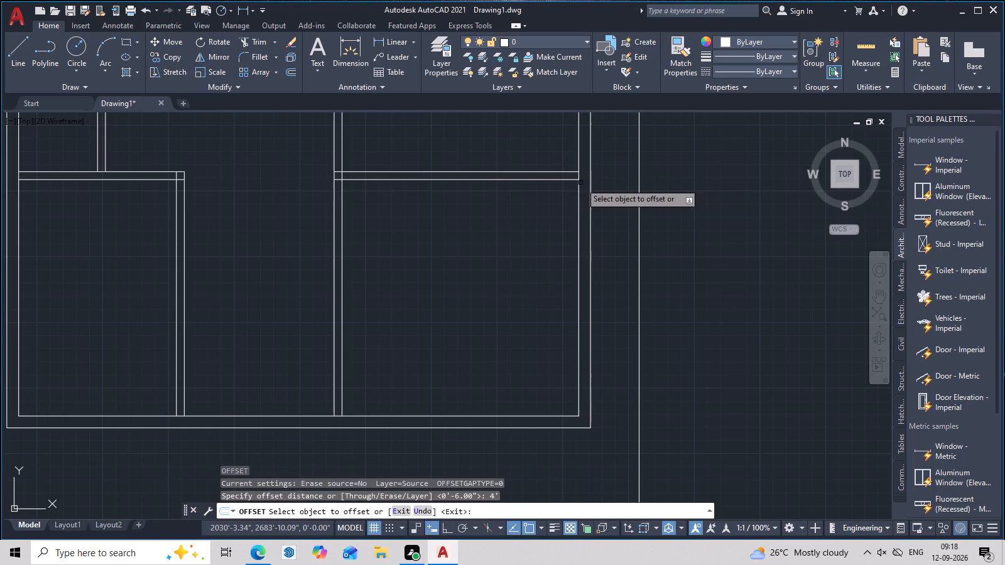
left_click(579, 232)
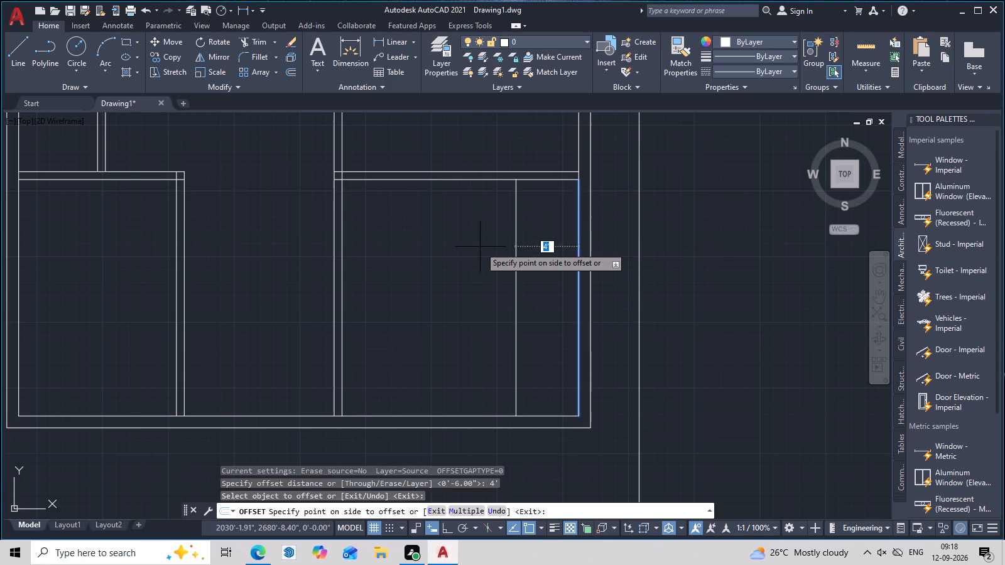
left_click(480, 247)
key("Escape")
Offset the lower line of the right-bay horizontal partition 7'3" downward.
type("o")
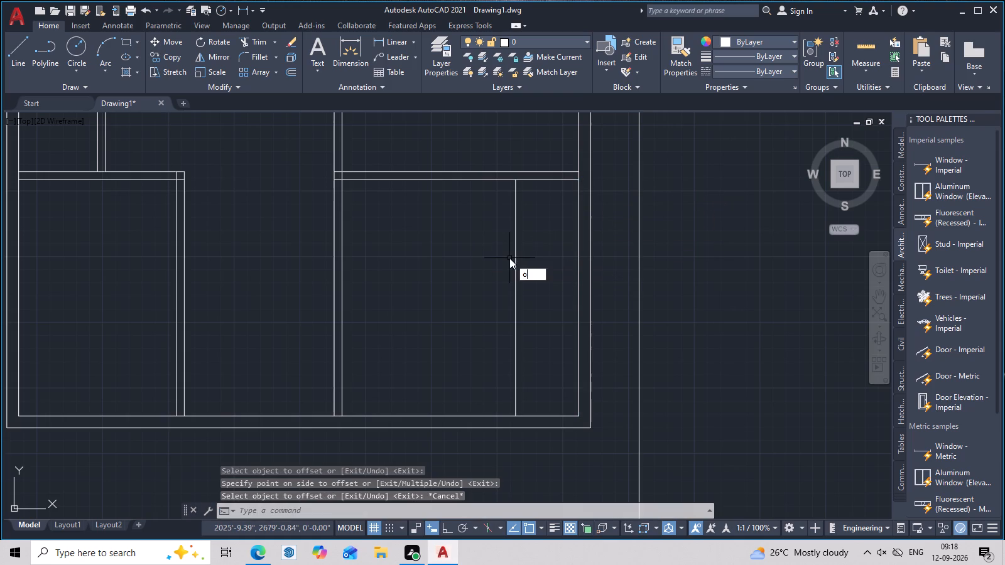
key("space")
type("7'3\"")
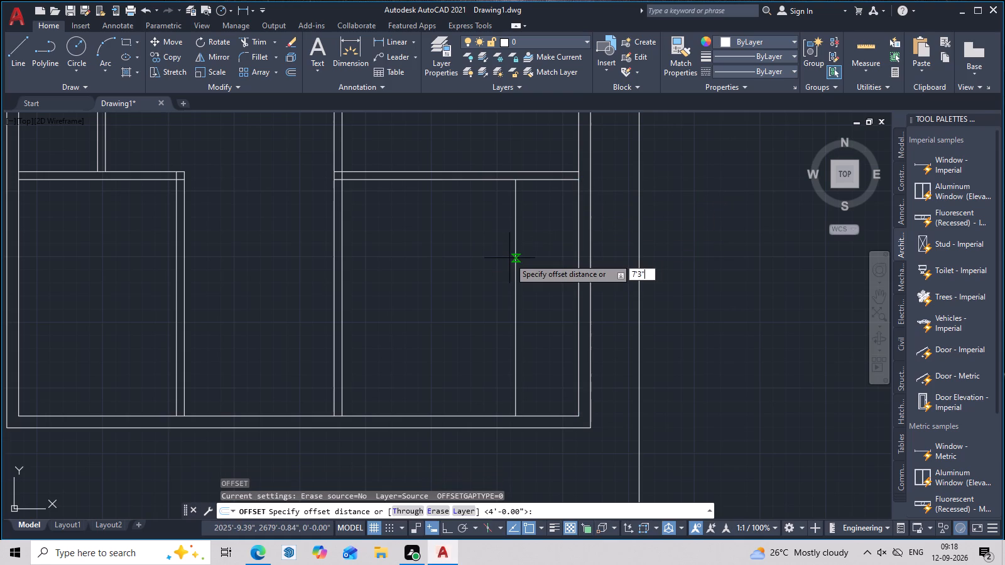
key("space")
left_click(543, 179)
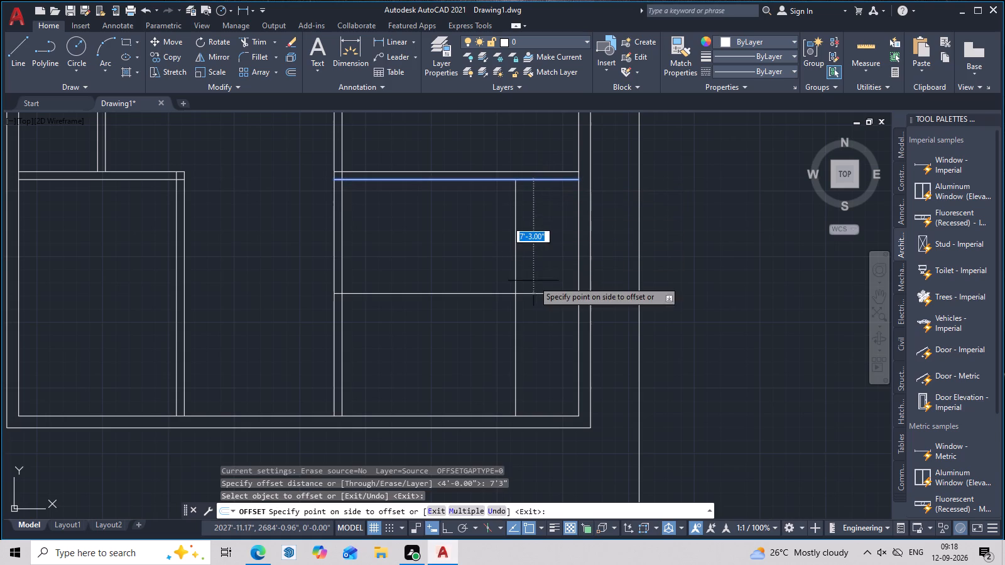
left_click(533, 282)
key("space")
Offset the new horizontal line 6 inches down and the new vertical line 6 inches left to form partition walls.
key("space")
key("6")
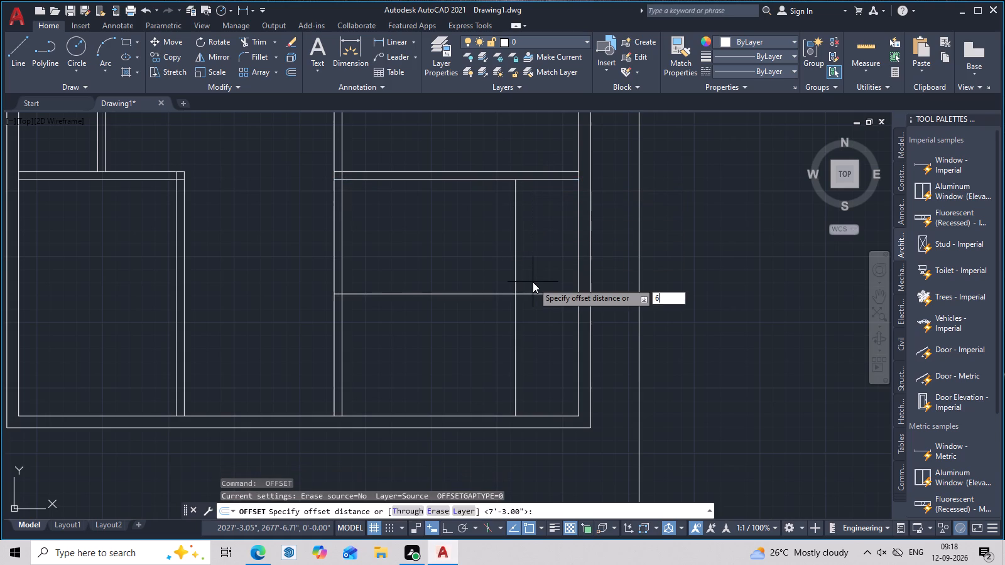
key("space")
key("Escape")
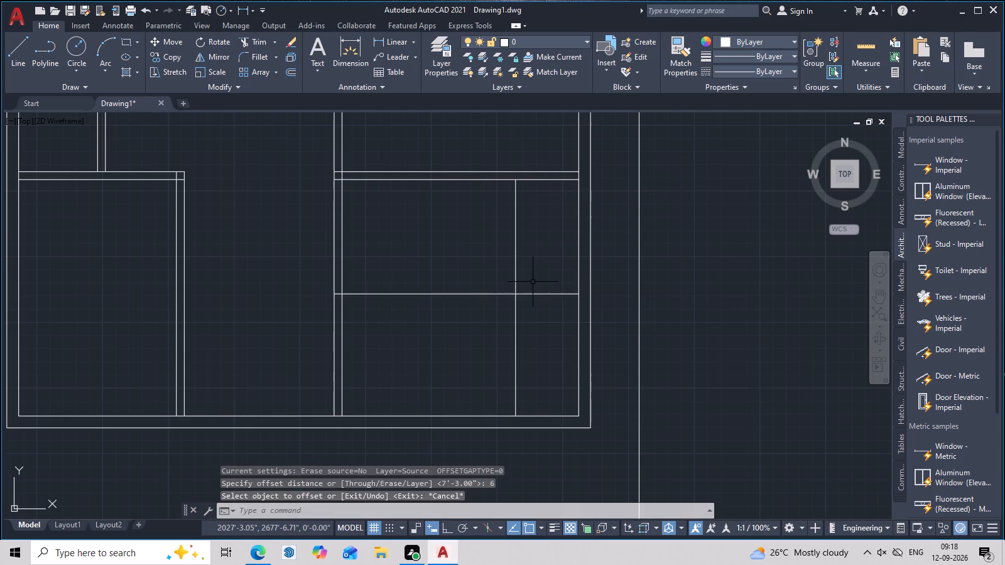
type("o")
key("space")
key("space")
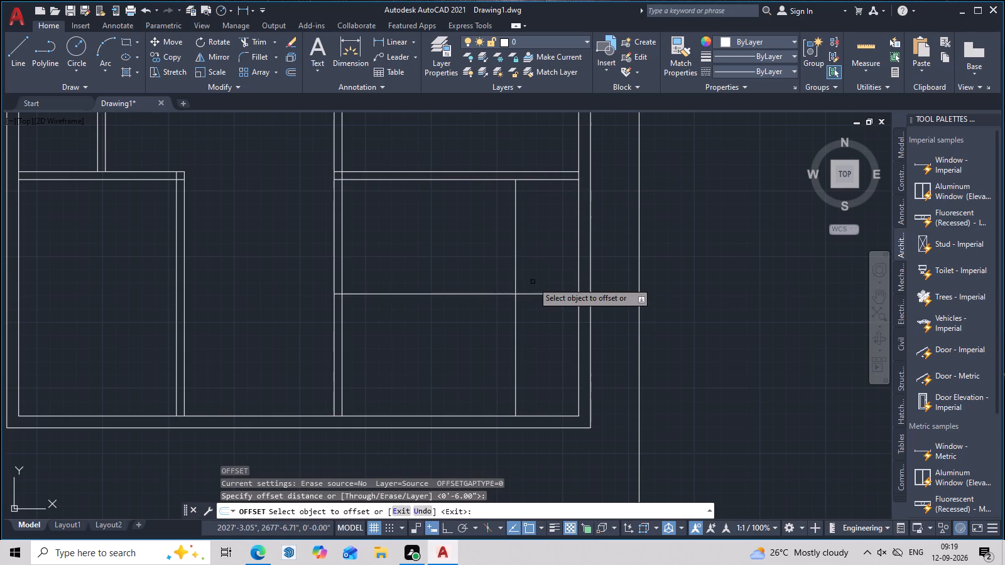
left_click(532, 293)
left_click(538, 315)
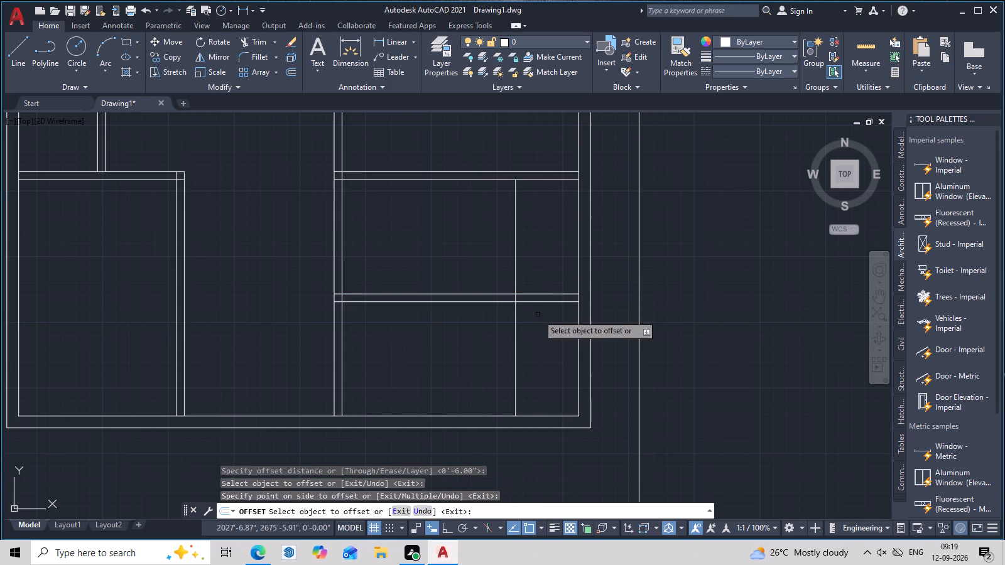
left_click(517, 333)
left_click(492, 335)
middle_click_drag(557, 353, 557, 363)
key("Escape")
middle_click_drag(557, 363, 589, 363)
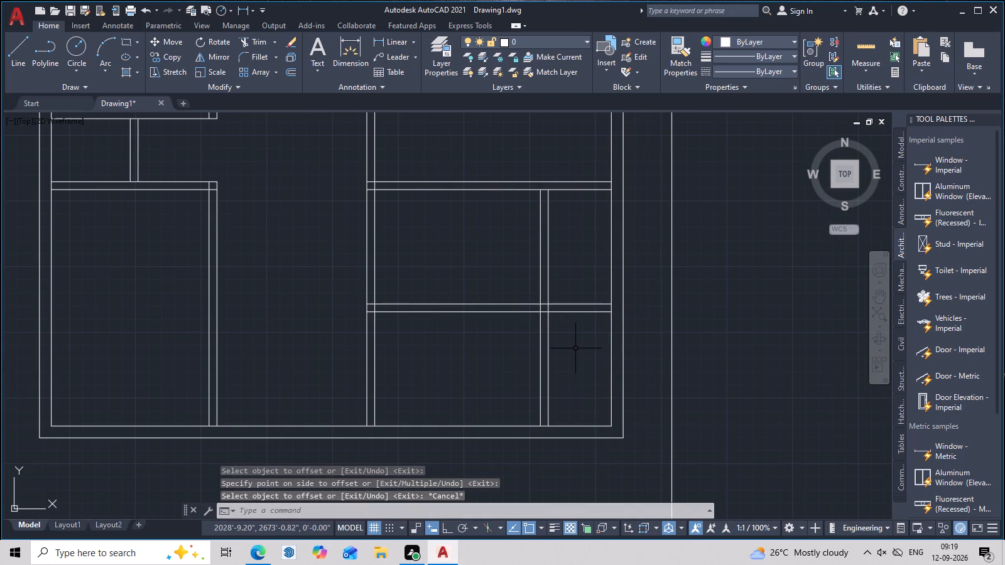
Trim the new horizontal partition's lines across the lower-right room and inside the central vertical wall, leaving only the part beside the exterior wall.
type("tr")
key("space")
left_click_drag(508, 276, 464, 340)
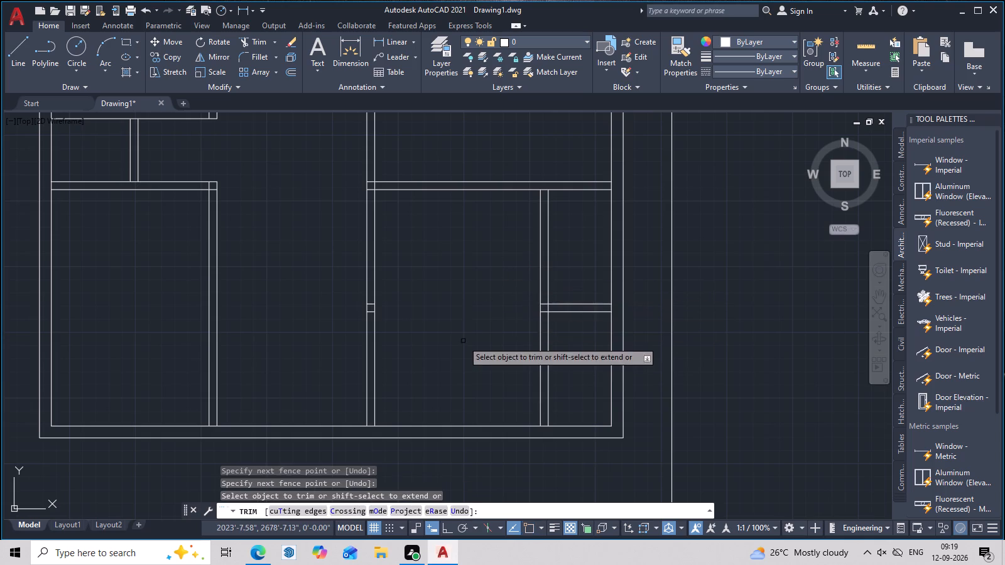
scroll(389, 305, "up", 2)
scroll(339, 298, "up", 2)
left_click_drag(347, 290, 342, 359)
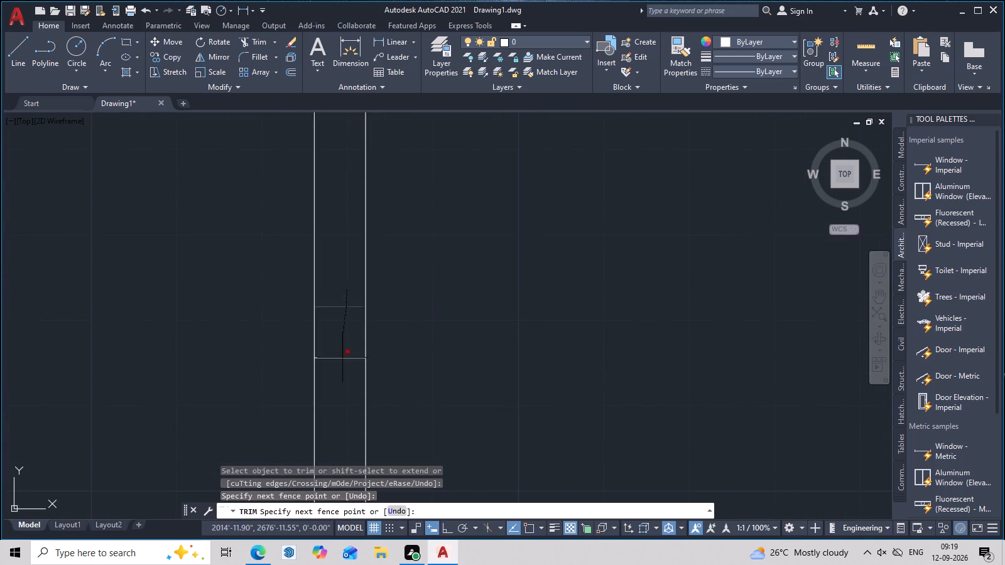
left_click_drag(342, 359, 342, 362)
left_click(342, 362)
scroll(342, 362, "down", 5)
key("Escape")
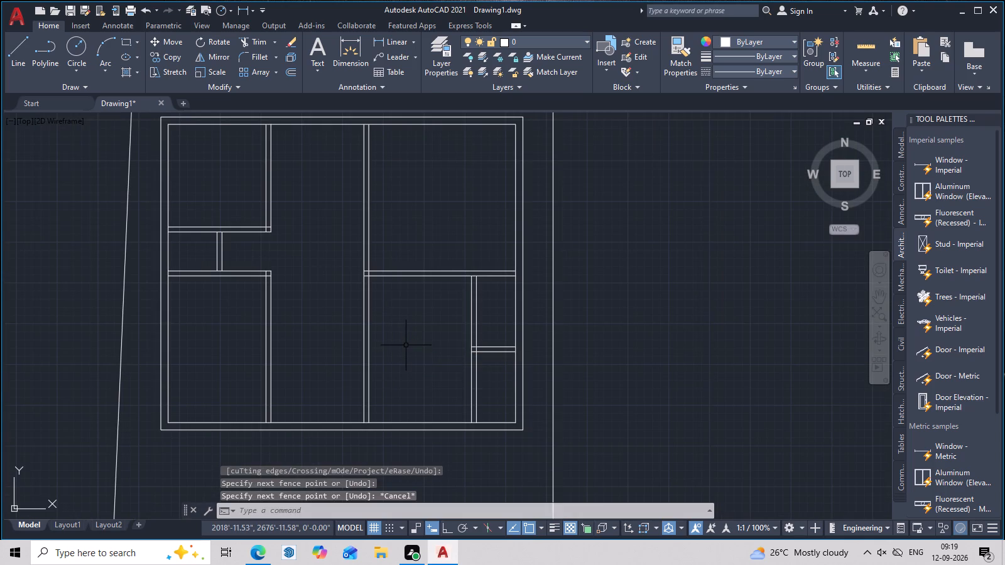
Measure the clear dimensions of the lower-right room beside the new vertical partition with Quick measure.
scroll(406, 345, "down", 1)
middle_click_drag(403, 371, 403, 377)
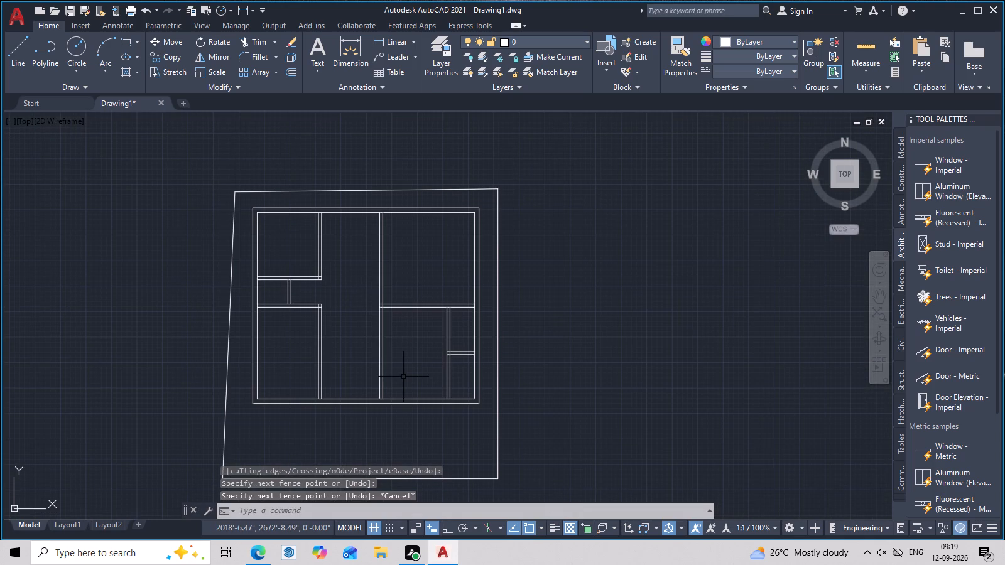
scroll(403, 377, "up", 2)
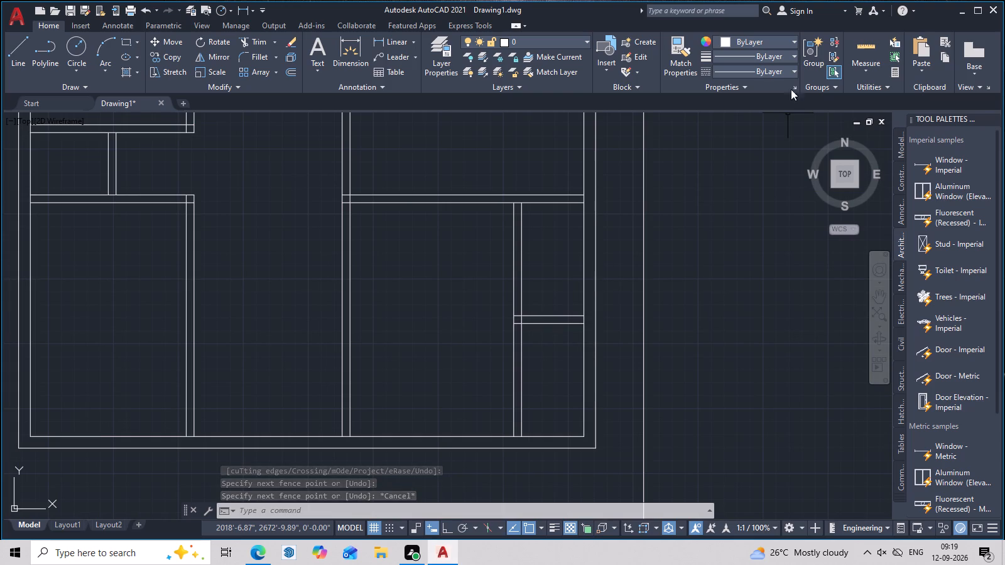
left_click(874, 38)
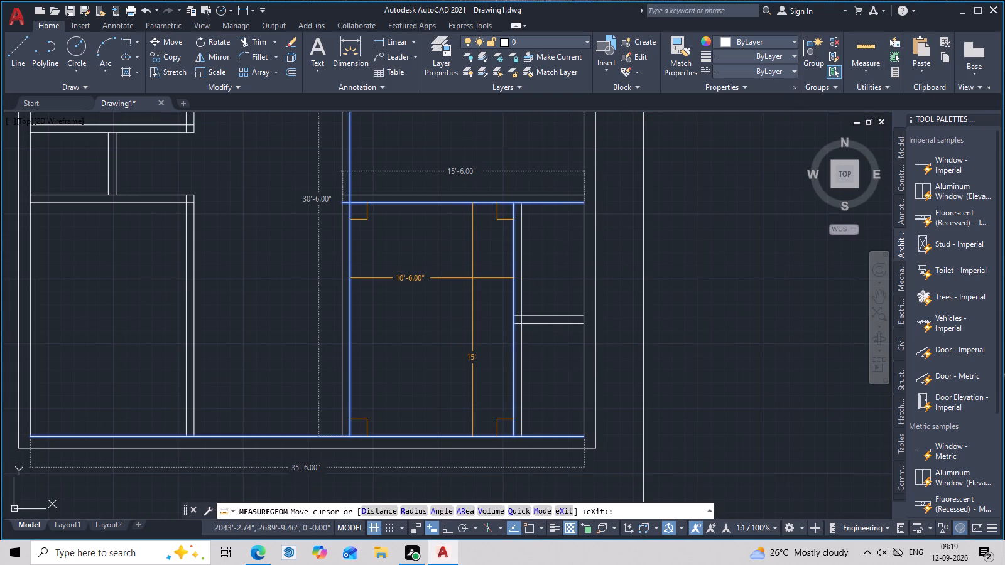
key("Escape")
Trim both lines of the left vertical partition below the lower left-bay horizontal partition to open up the lower-left area.
middle_click_drag(448, 289, 531, 294)
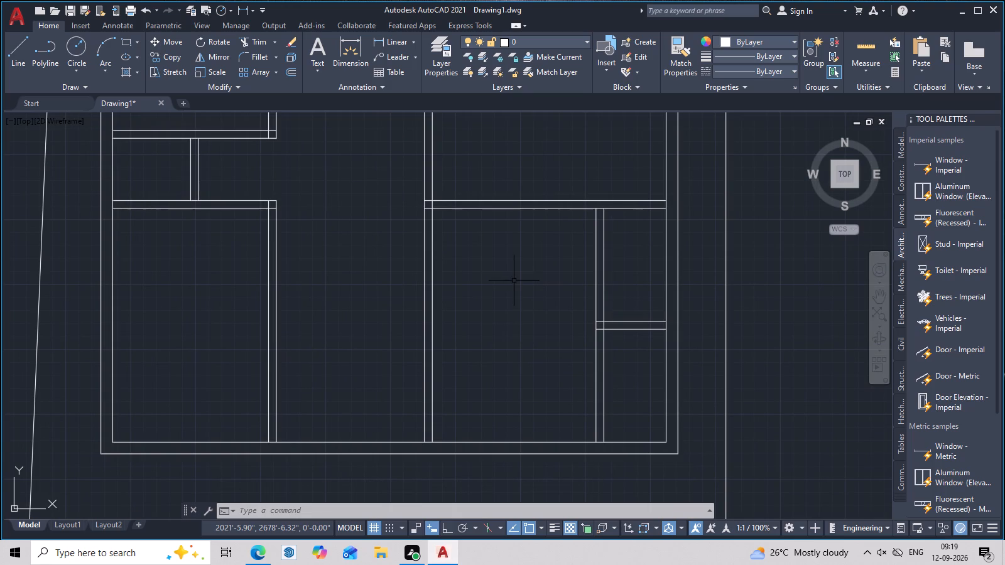
key("Escape")
type("t")
key("space")
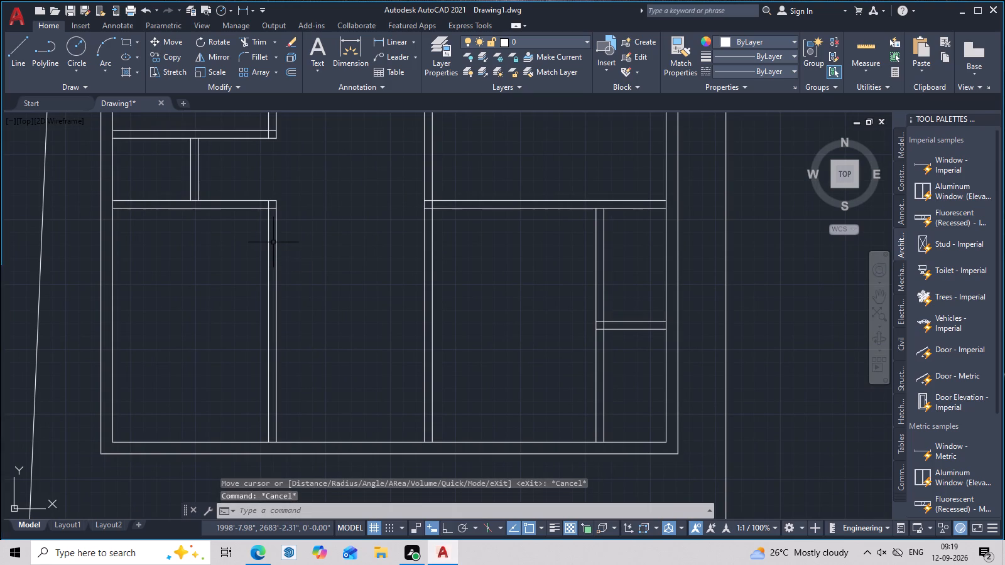
key("space")
key("Escape")
type("tr")
key("space")
left_click_drag(293, 258, 229, 293)
scroll(280, 282, "down", 3)
middle_click_drag(284, 299, 287, 317)
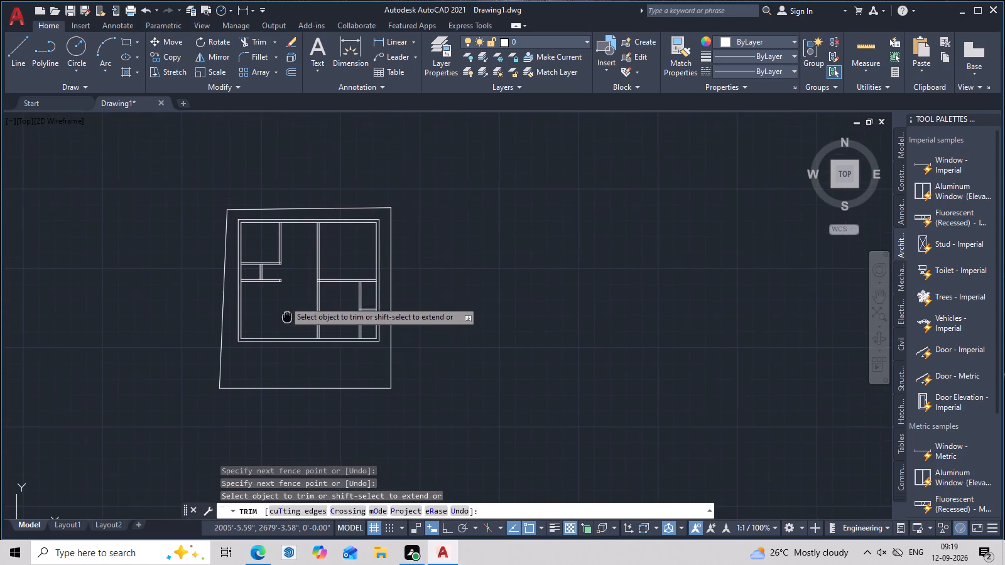
scroll(288, 319, "up", 1)
key("Escape")
Examine the opened lower-left area, the bottom exterior wall and the overall partition layout.
middle_click_drag(367, 328, 551, 353)
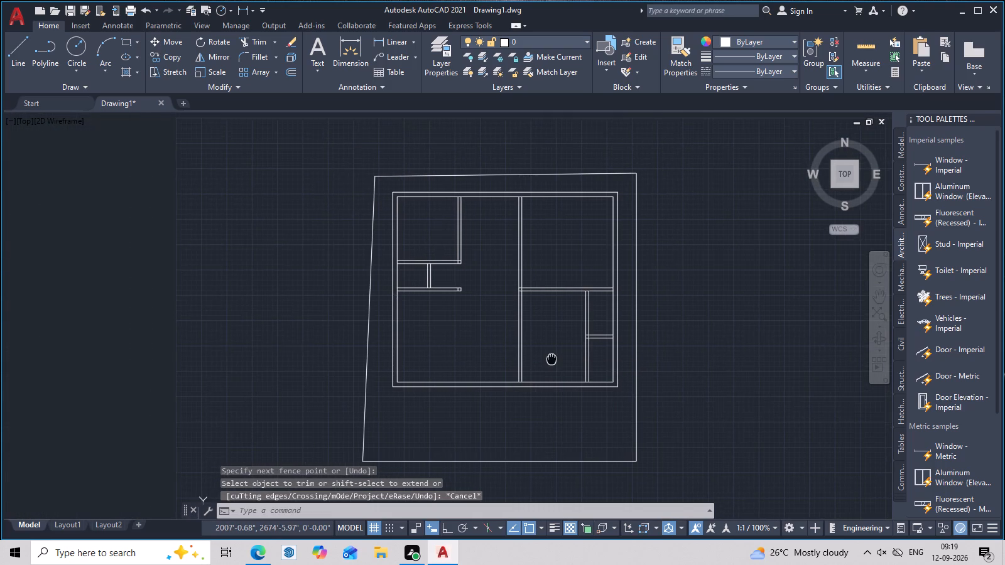
middle_click_drag(551, 353, 541, 345)
scroll(538, 345, "up", 1)
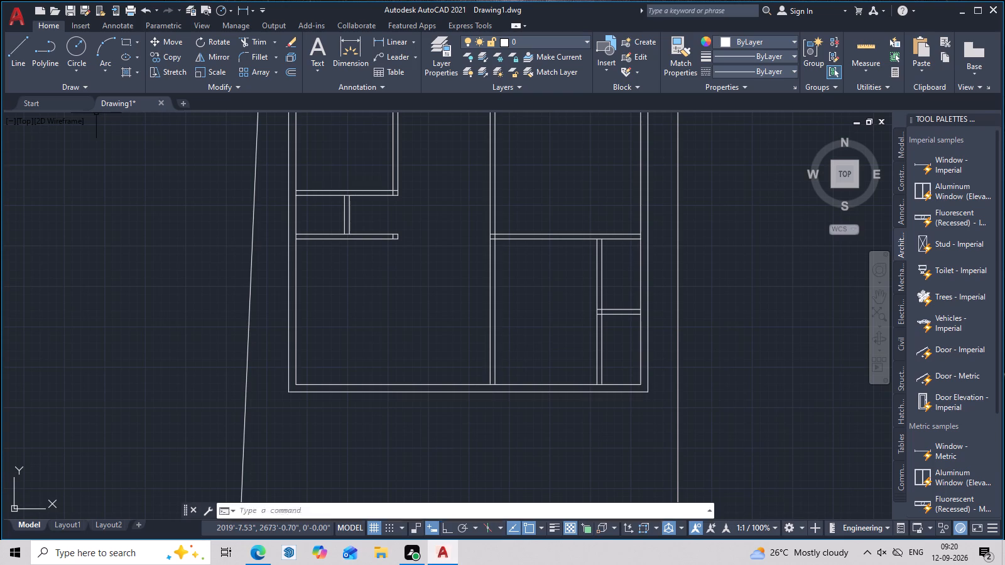
middle_click_drag(334, 343, 412, 335)
scroll(412, 335, "up", 1)
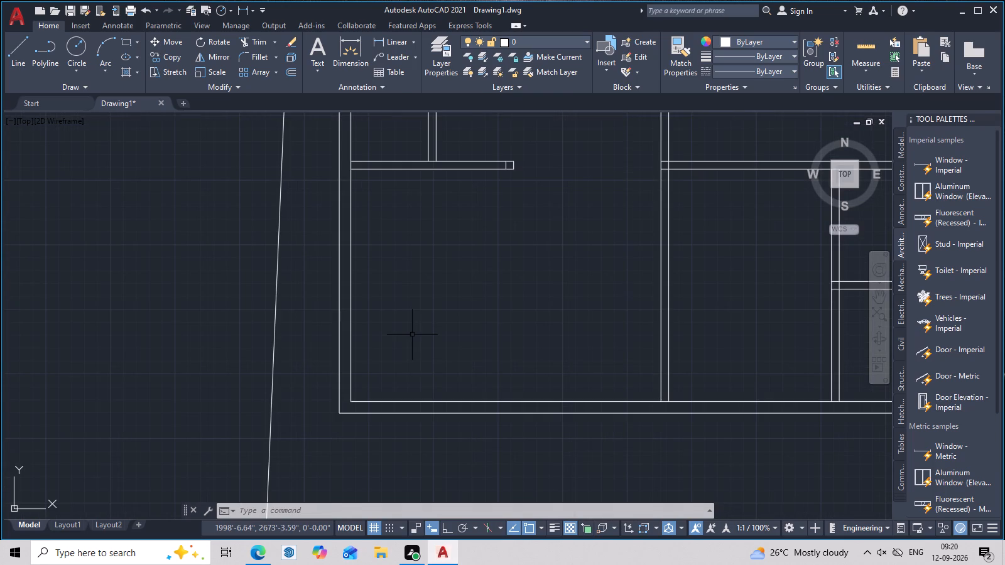
key("Escape")
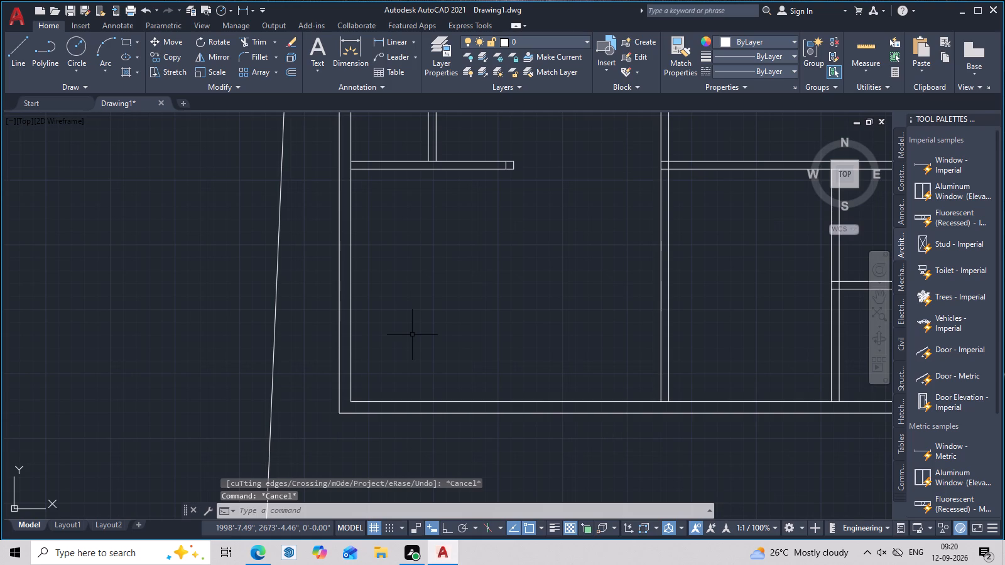
middle_click_drag(582, 426, 580, 416)
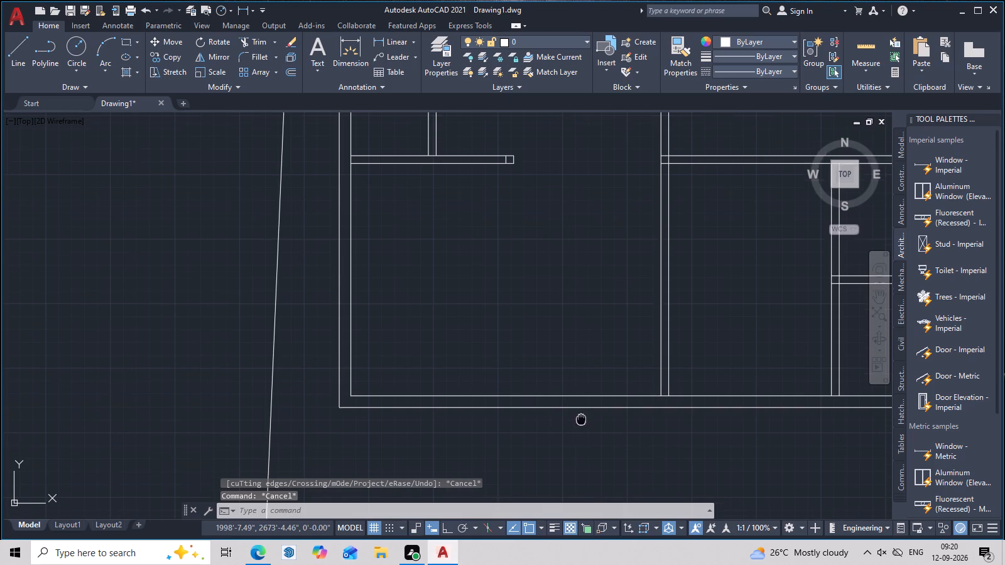
middle_click_drag(580, 416, 568, 397)
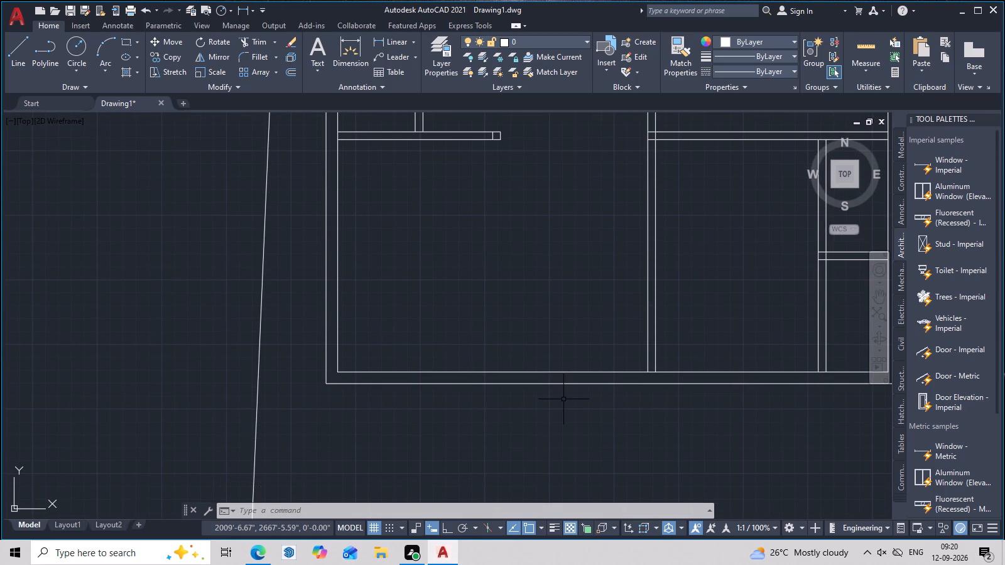
scroll(558, 395, "down", 2)
middle_click_drag(558, 395, 520, 397)
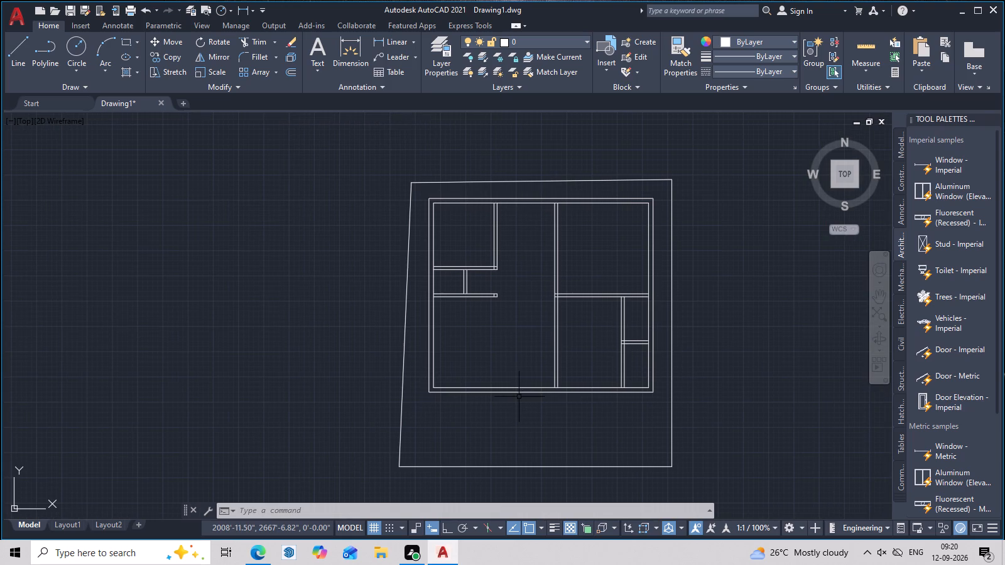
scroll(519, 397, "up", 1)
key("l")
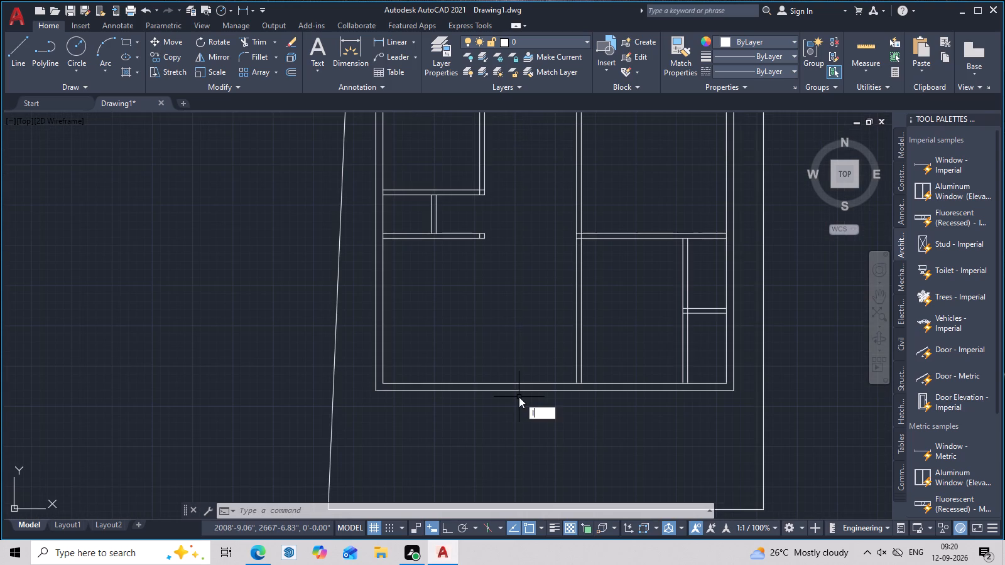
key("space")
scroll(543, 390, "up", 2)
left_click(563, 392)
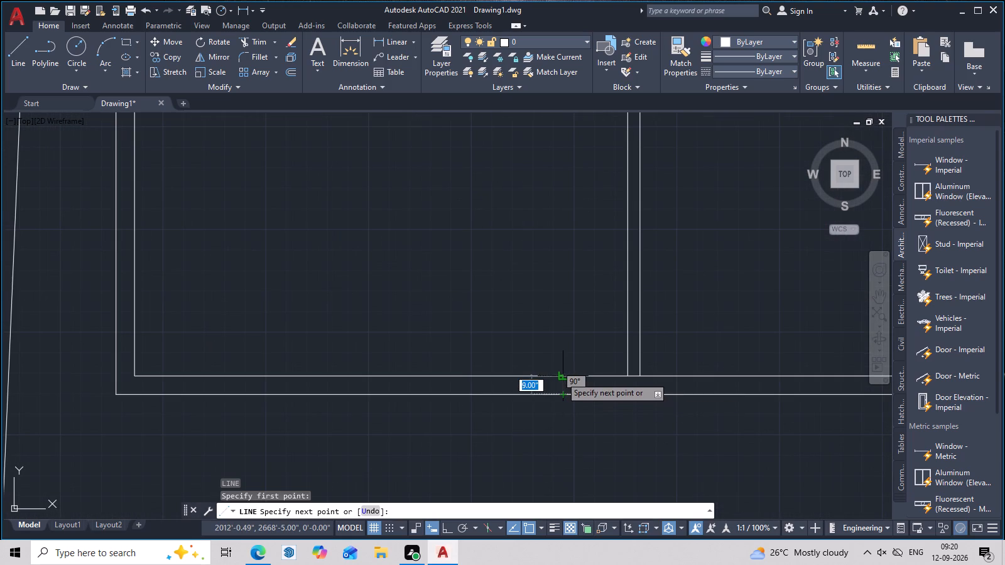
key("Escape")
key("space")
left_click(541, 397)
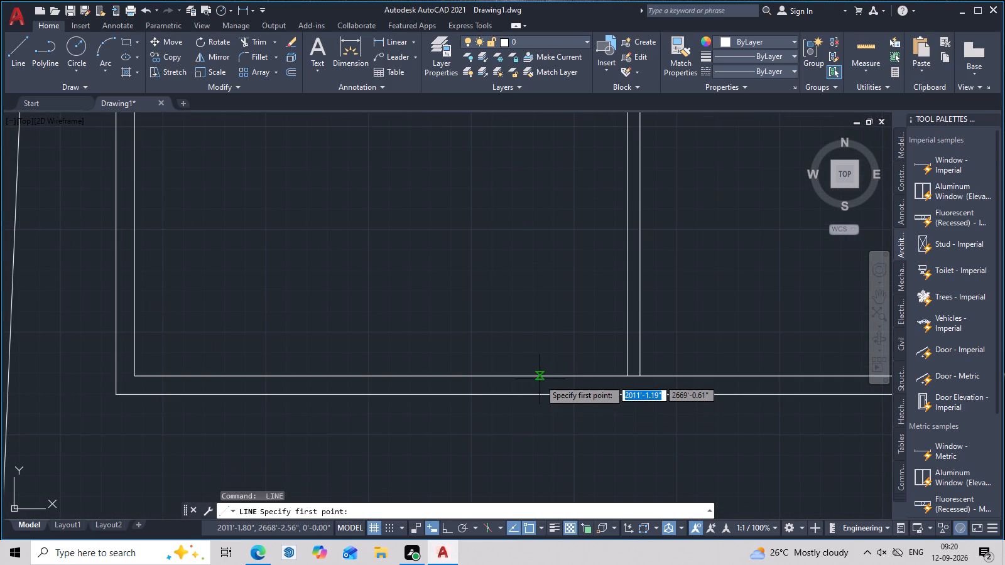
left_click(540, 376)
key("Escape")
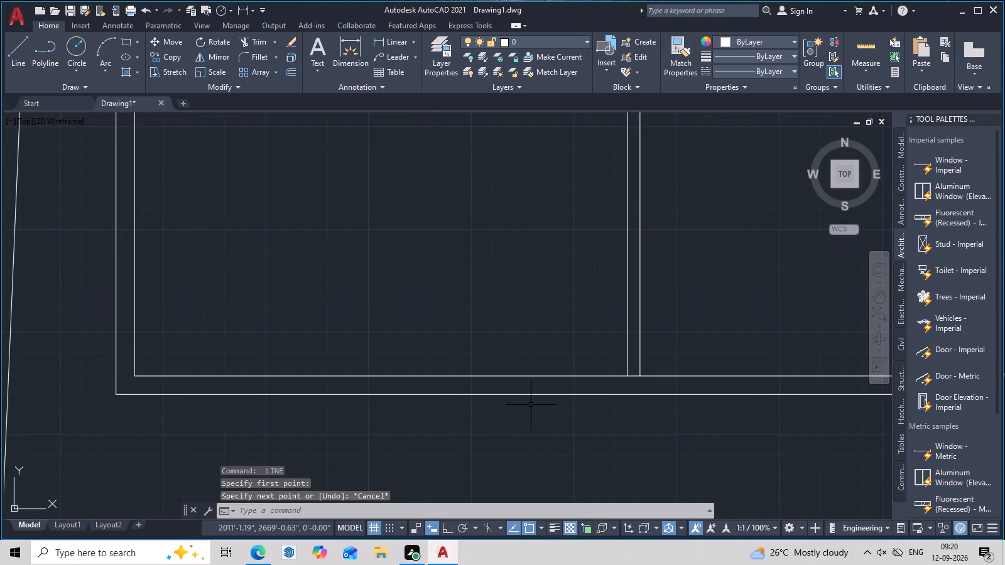
Draw a 9-inch line straight across the bottom exterior wall's thickness, a short way left of the central vertical wall.
key("l")
key("space")
left_click(547, 401)
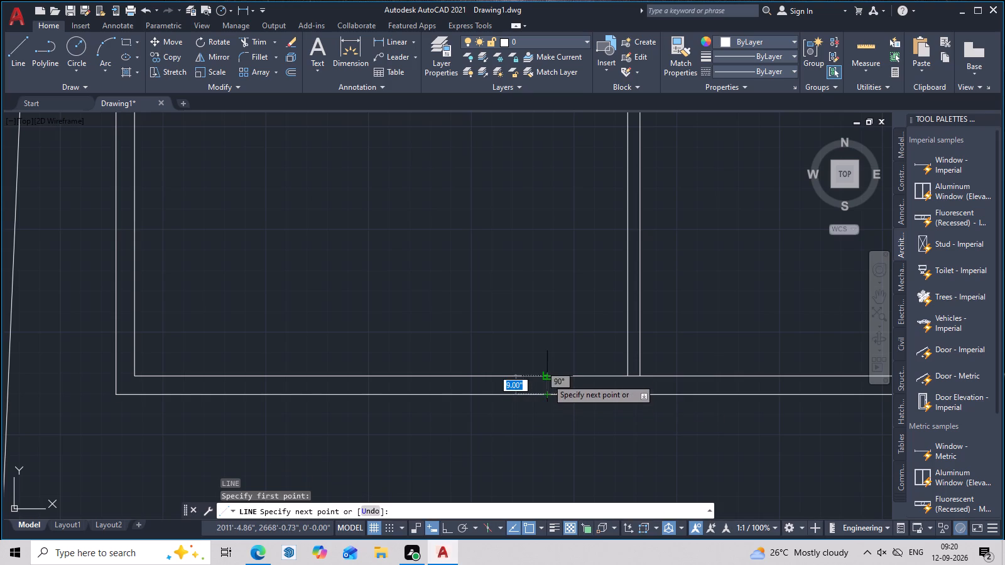
left_click(547, 379)
key("Escape")
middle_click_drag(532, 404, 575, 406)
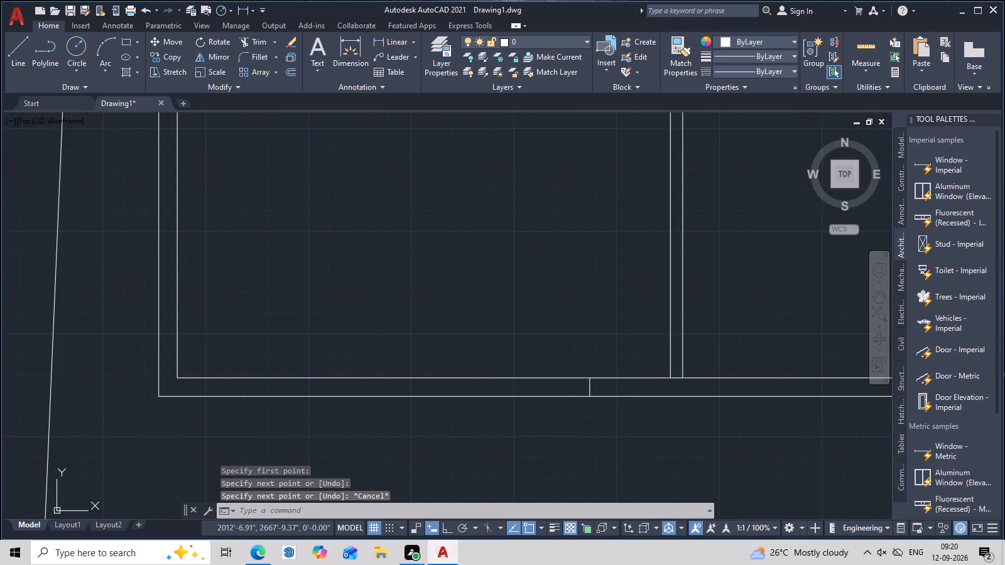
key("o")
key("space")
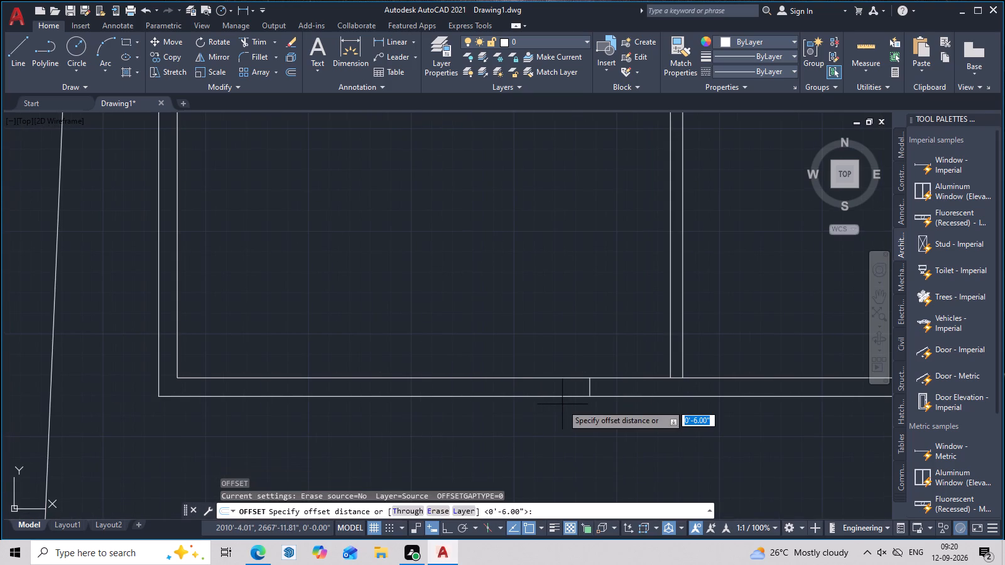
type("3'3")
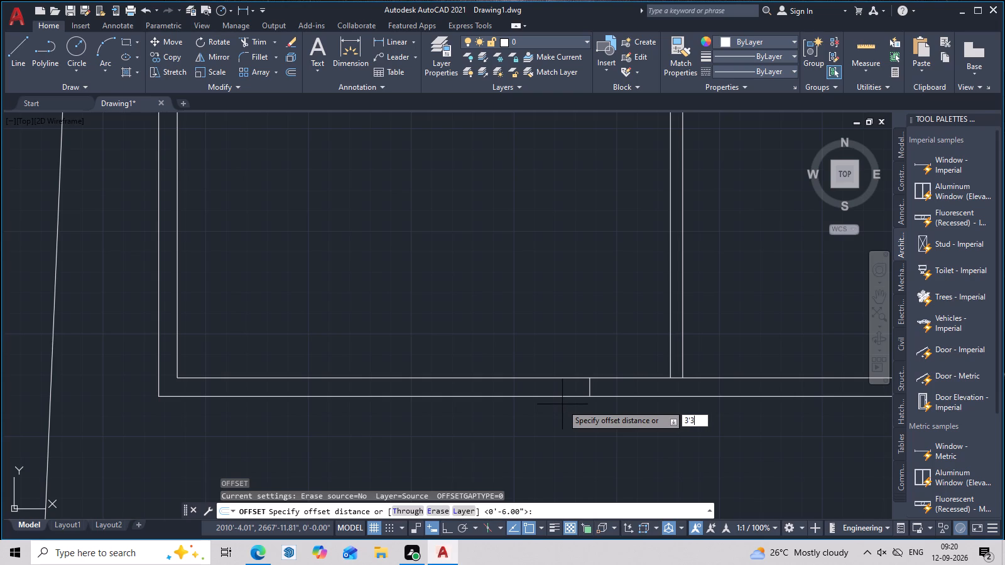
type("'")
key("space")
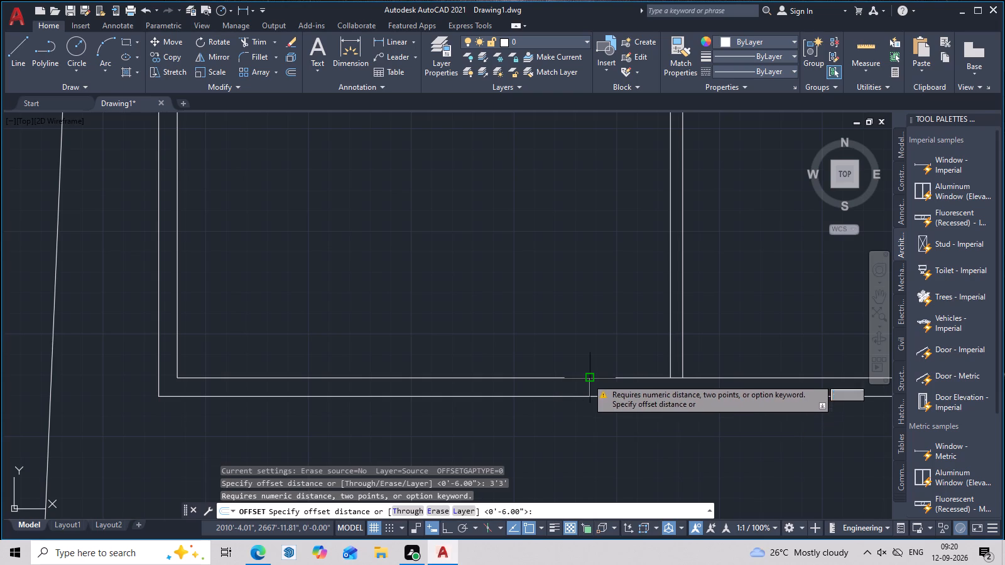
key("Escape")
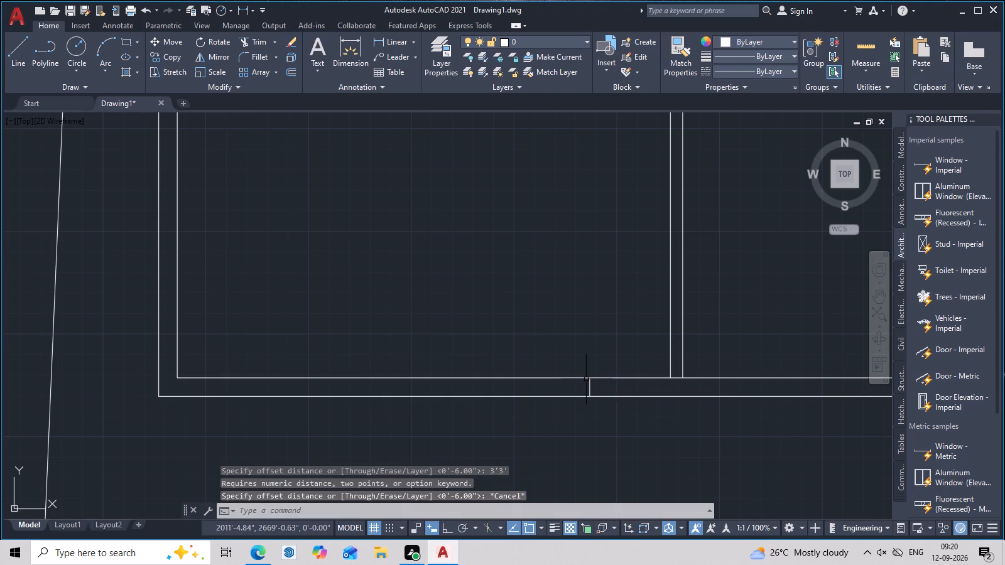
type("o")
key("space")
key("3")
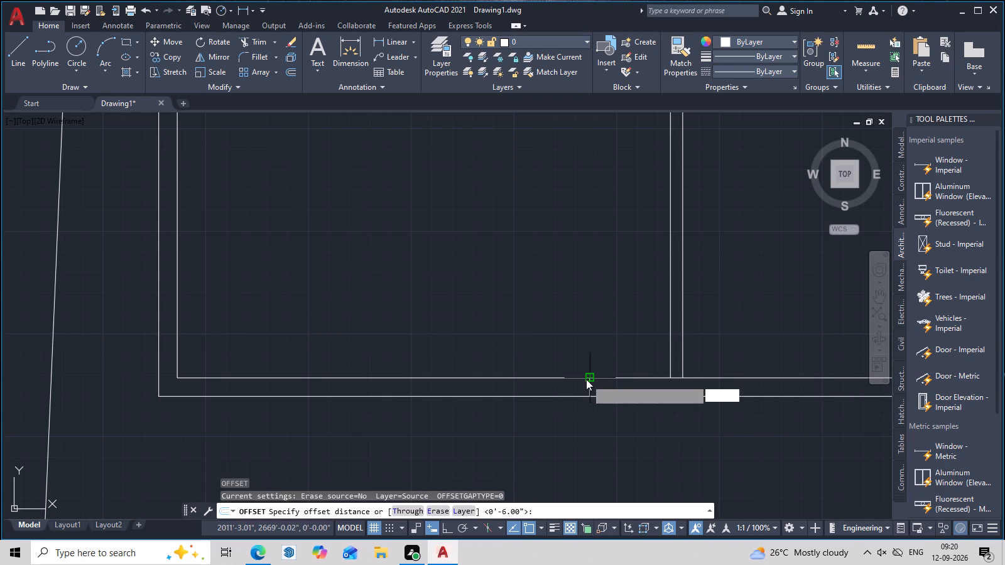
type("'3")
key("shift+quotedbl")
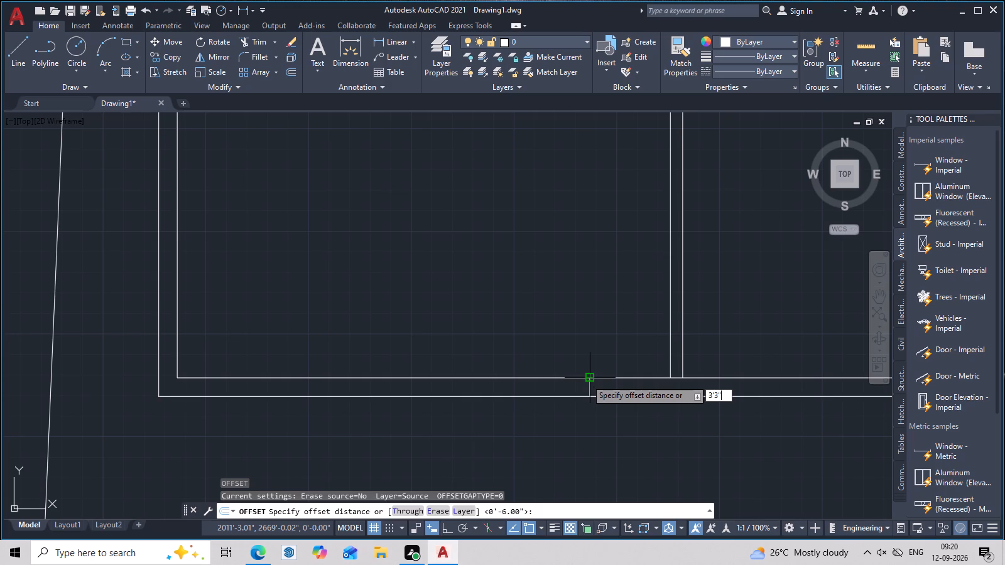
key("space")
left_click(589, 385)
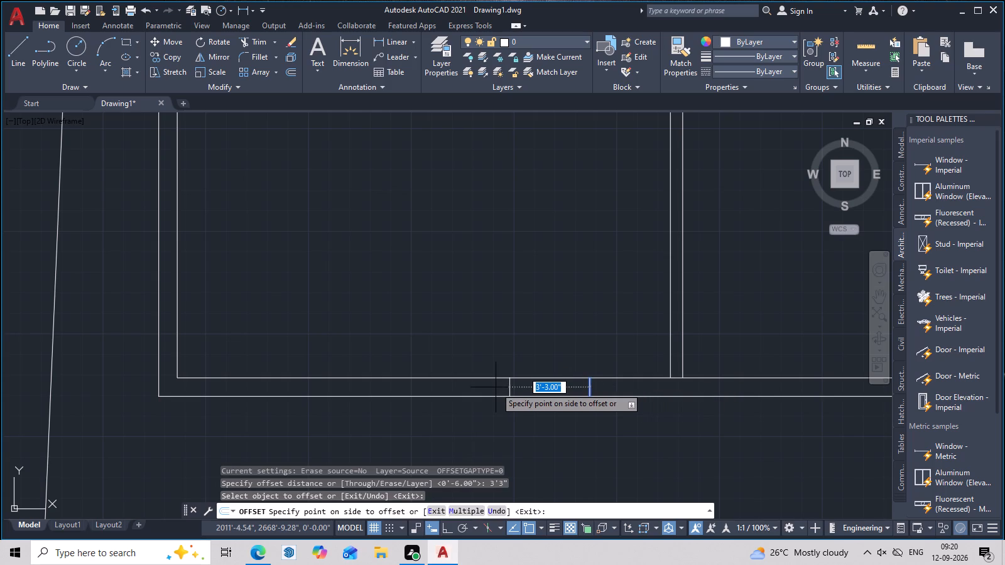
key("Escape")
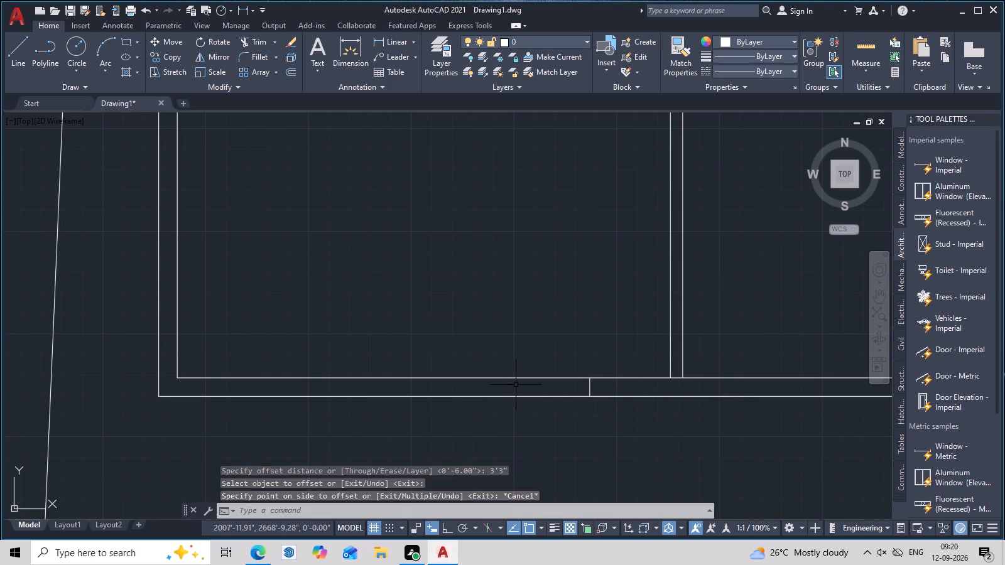
Offset the short cross line in the bottom exterior wall 6' to the left, marking both ends of an opening.
type("o")
key("space")
key("5")
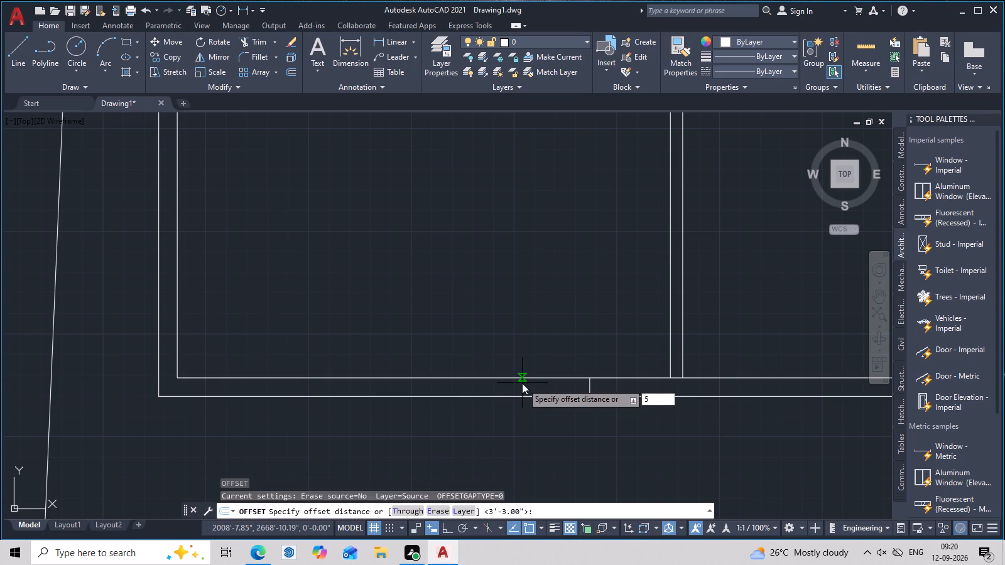
key("BackSpace")
type("6'")
key("space")
left_click(593, 387)
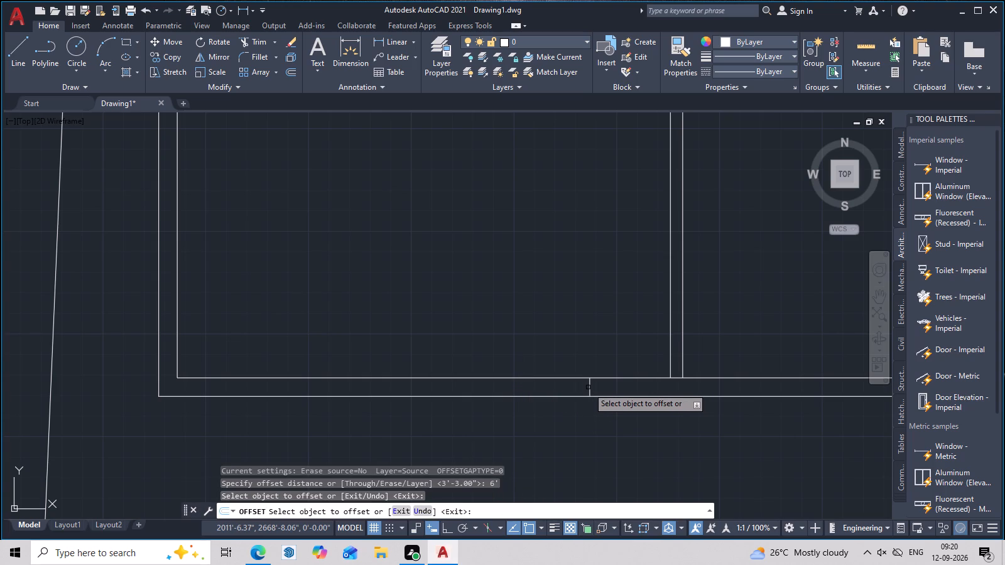
left_click(588, 387)
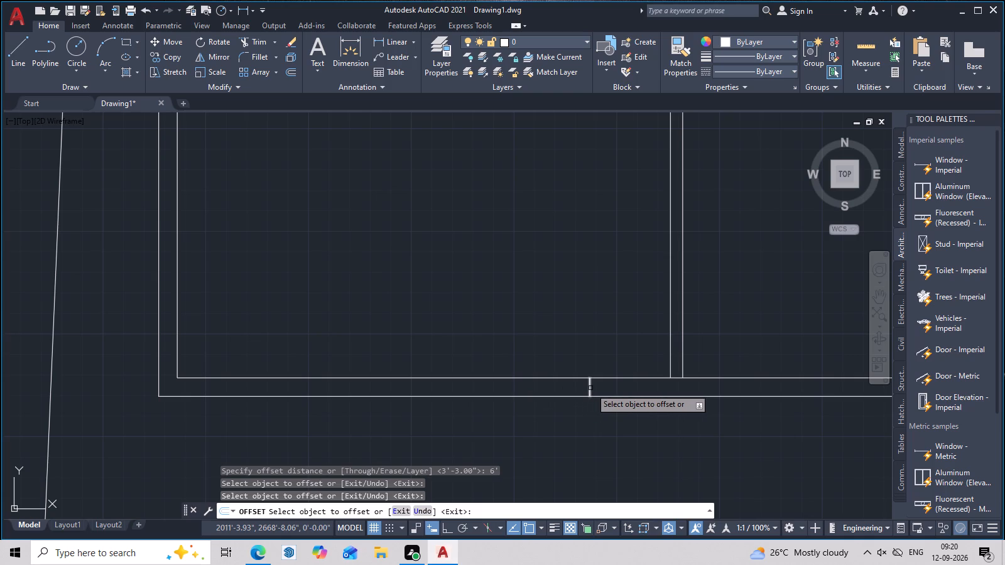
left_click(593, 386)
left_click(590, 387)
left_click(492, 388)
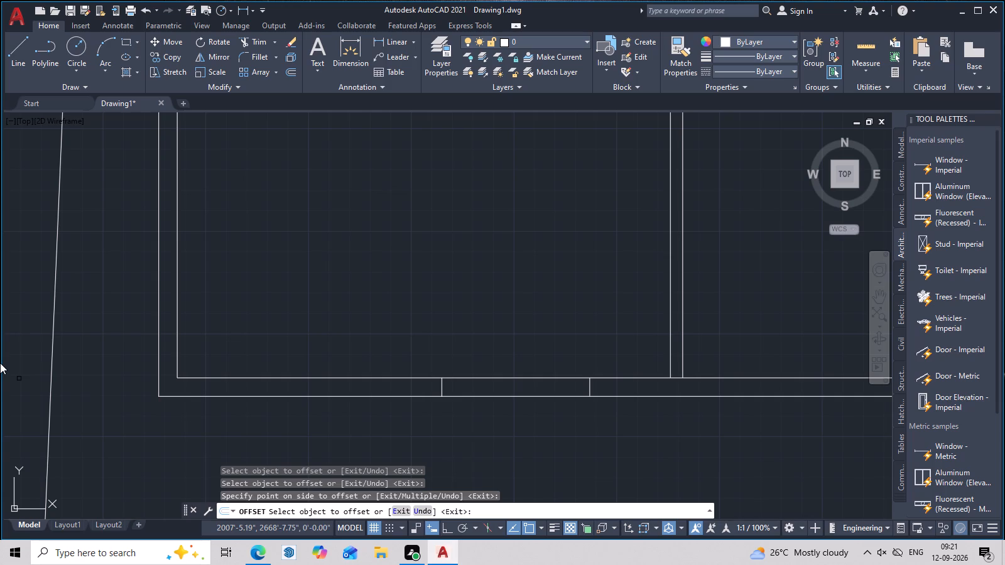
key("Escape")
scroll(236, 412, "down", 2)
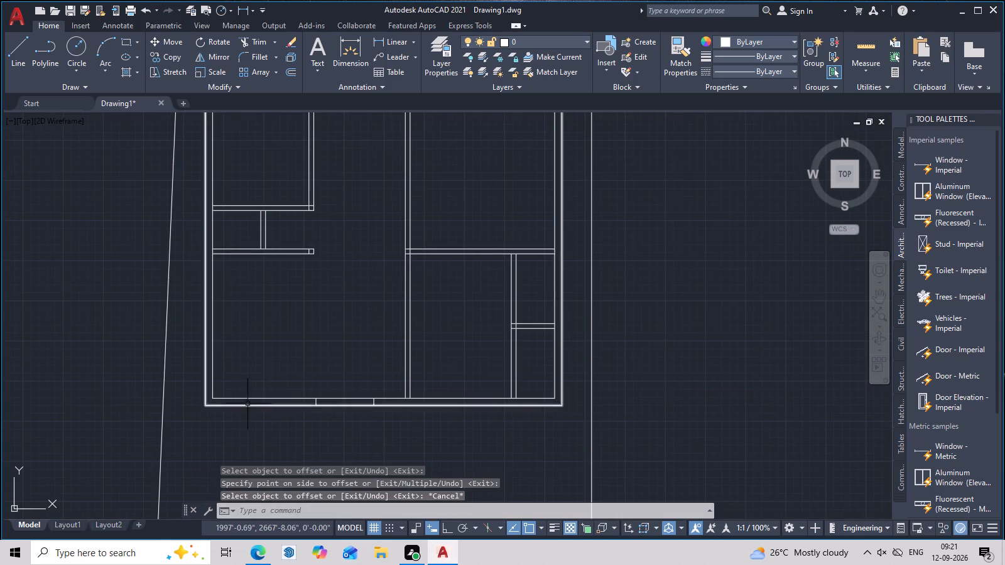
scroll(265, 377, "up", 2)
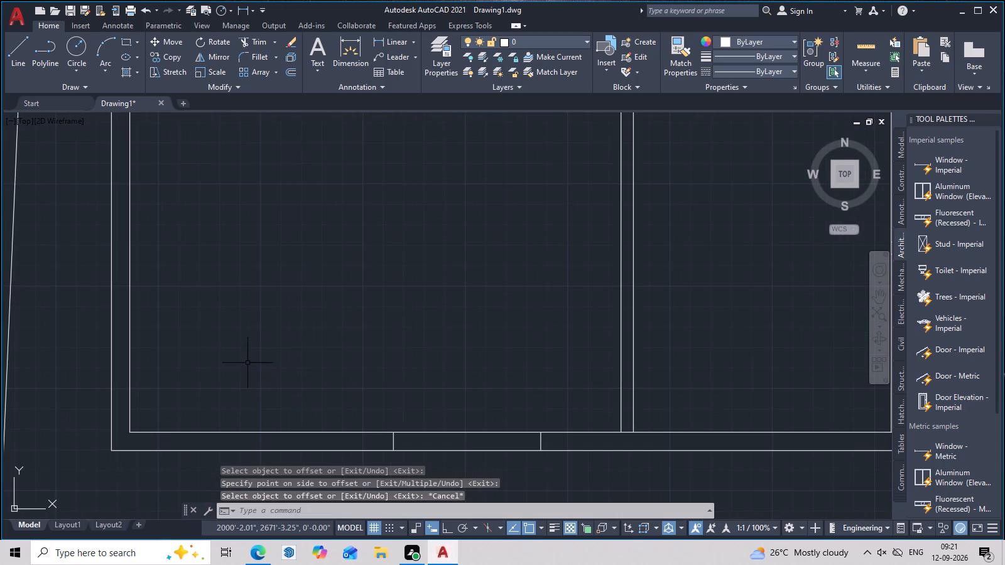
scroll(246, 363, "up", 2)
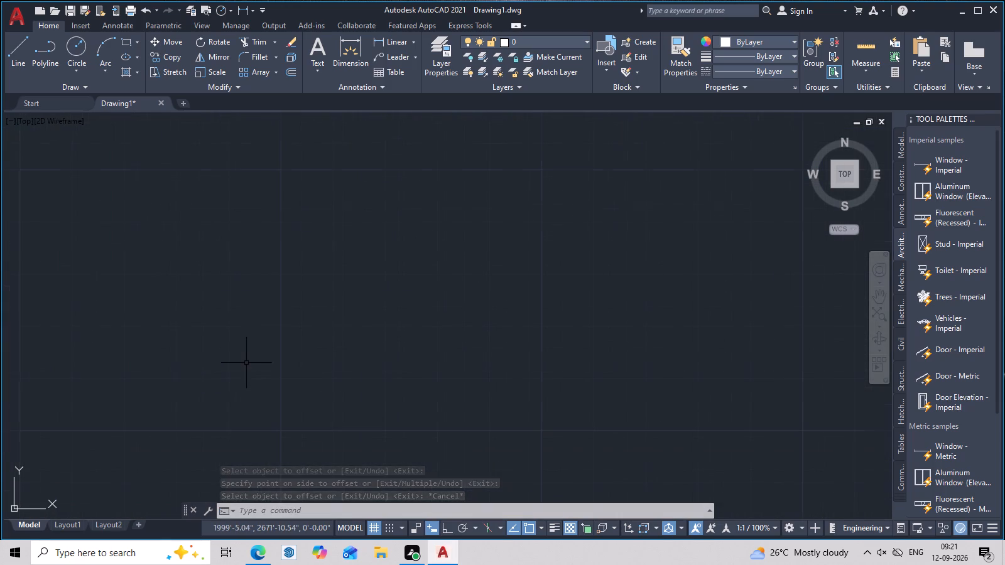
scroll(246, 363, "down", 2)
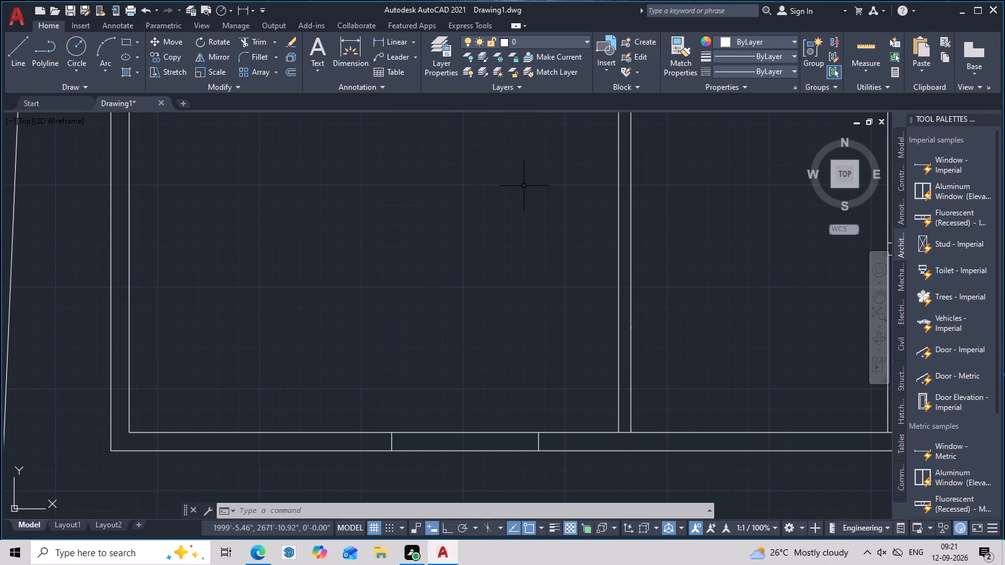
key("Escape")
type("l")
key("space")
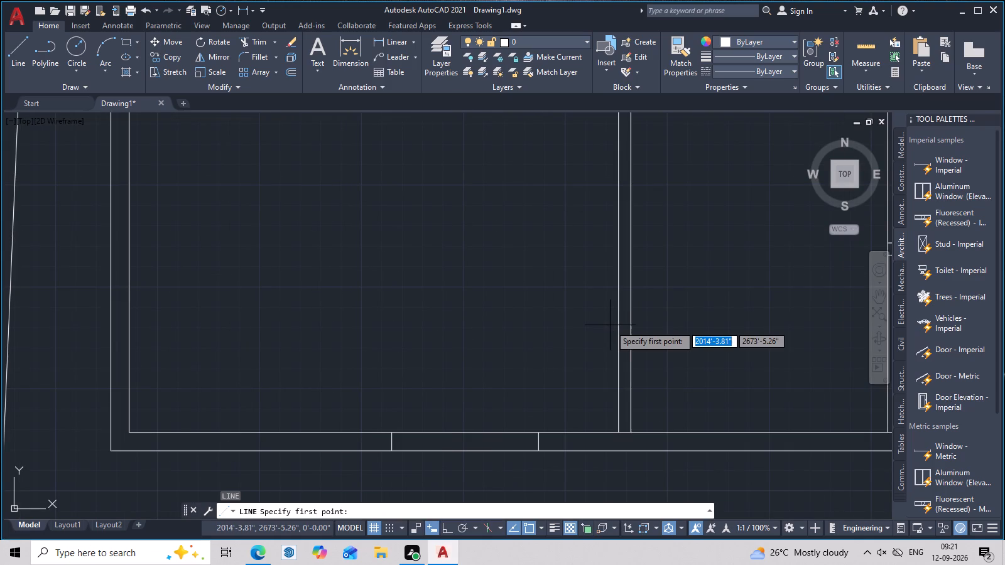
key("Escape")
Draw a rectangle about 11" by 9" spanning the bottom exterior wall's thickness, just left of the two opening lines.
middle_click_drag(521, 444, 572, 409)
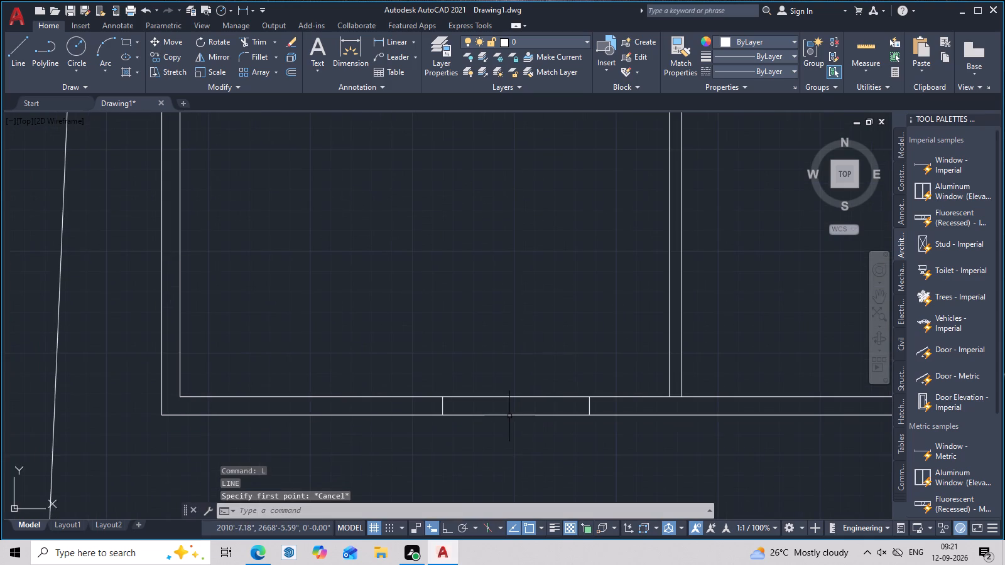
scroll(508, 416, "up", 1)
scroll(508, 416, "down", 1)
middle_click_drag(503, 429, 463, 426)
scroll(410, 421, "up", 1)
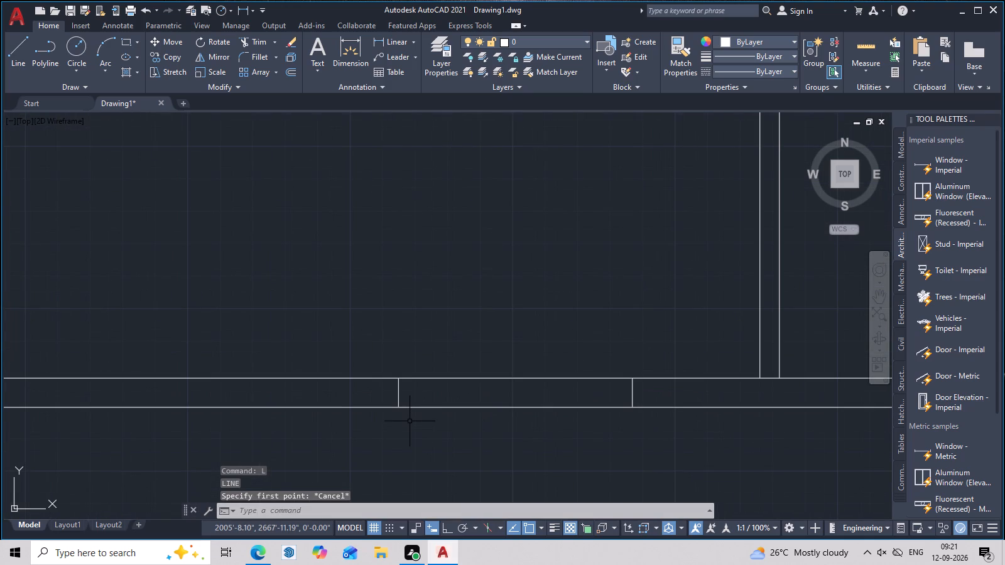
middle_click_drag(420, 421, 465, 422)
type("re")
type("c")
key("space")
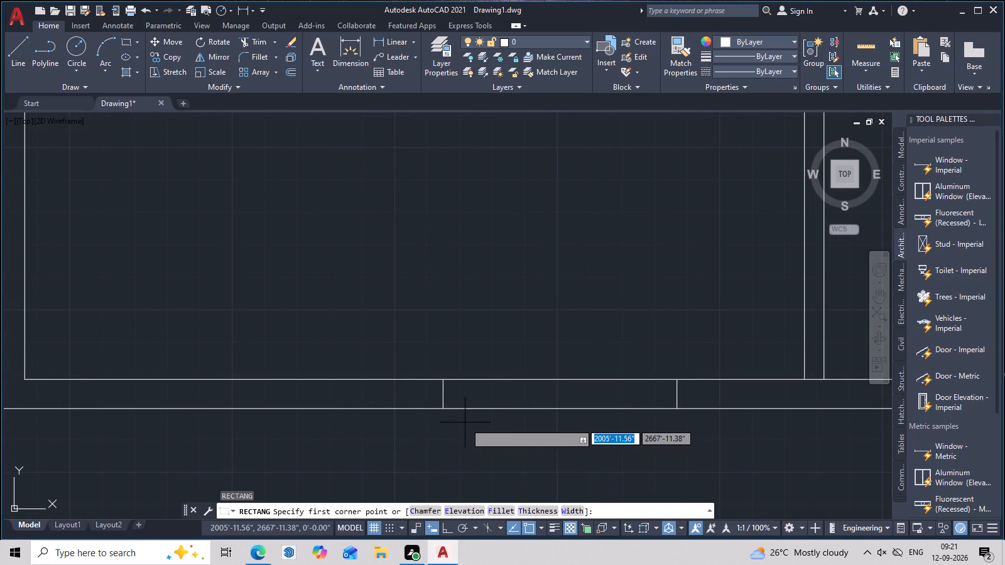
left_click(394, 382)
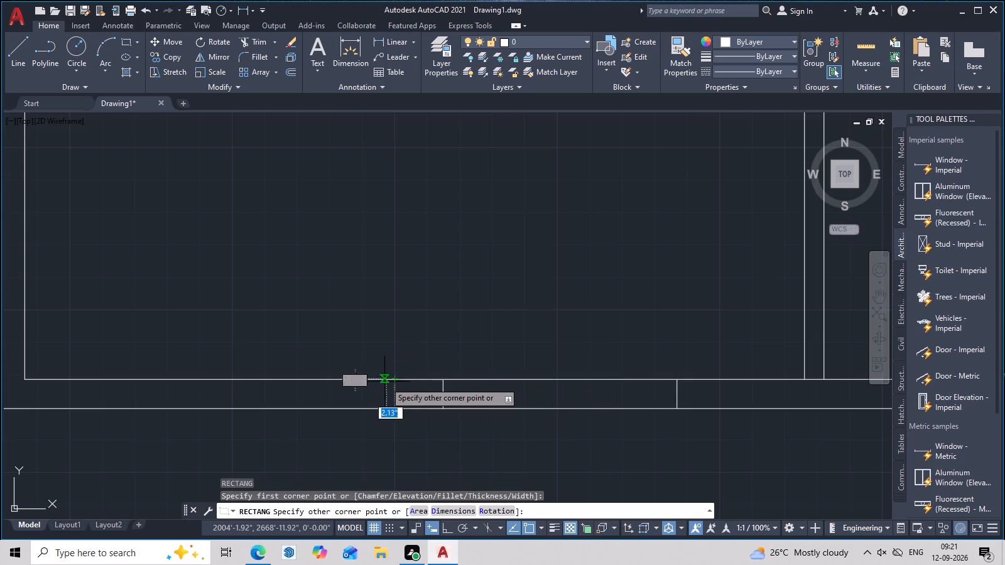
double_click(359, 409)
key("Escape")
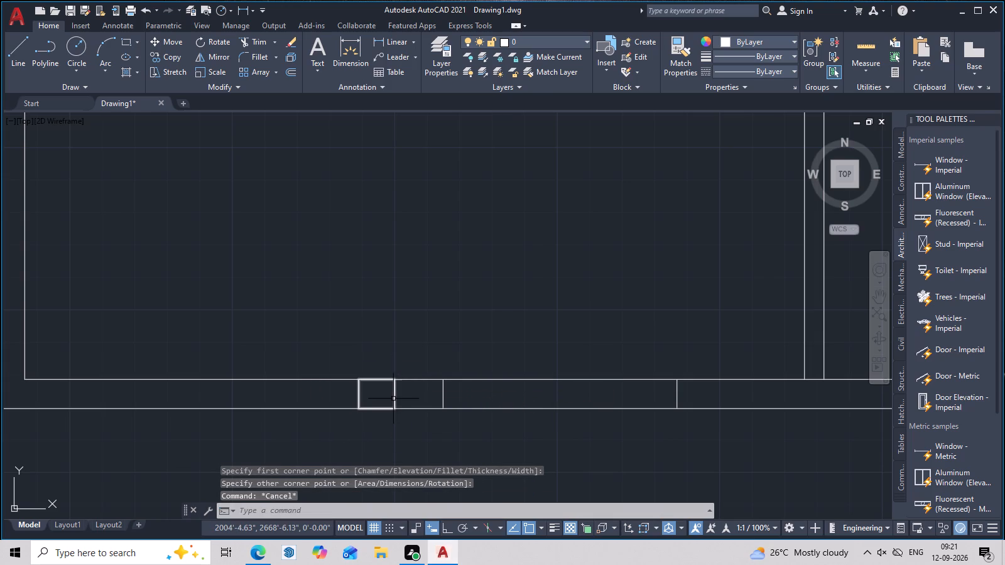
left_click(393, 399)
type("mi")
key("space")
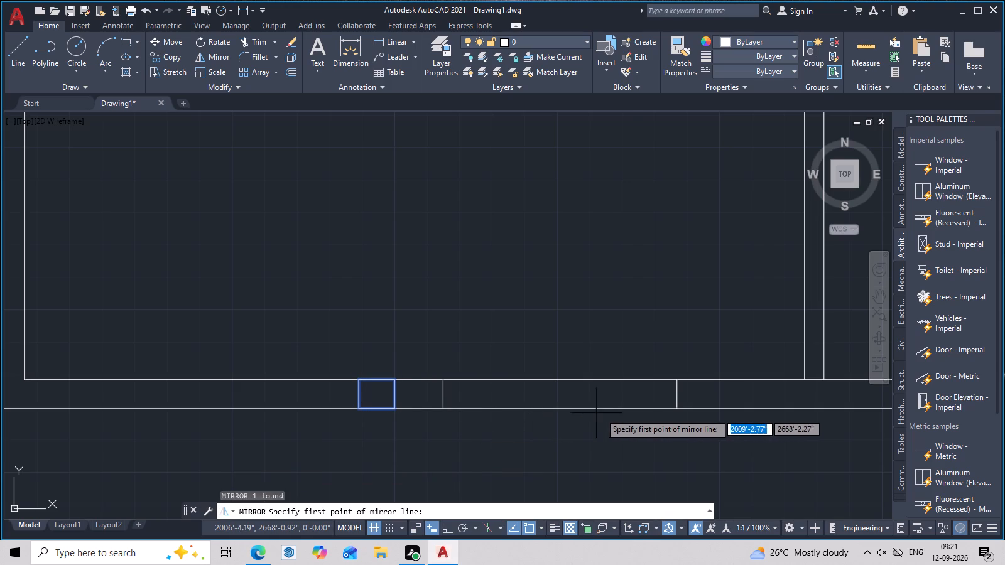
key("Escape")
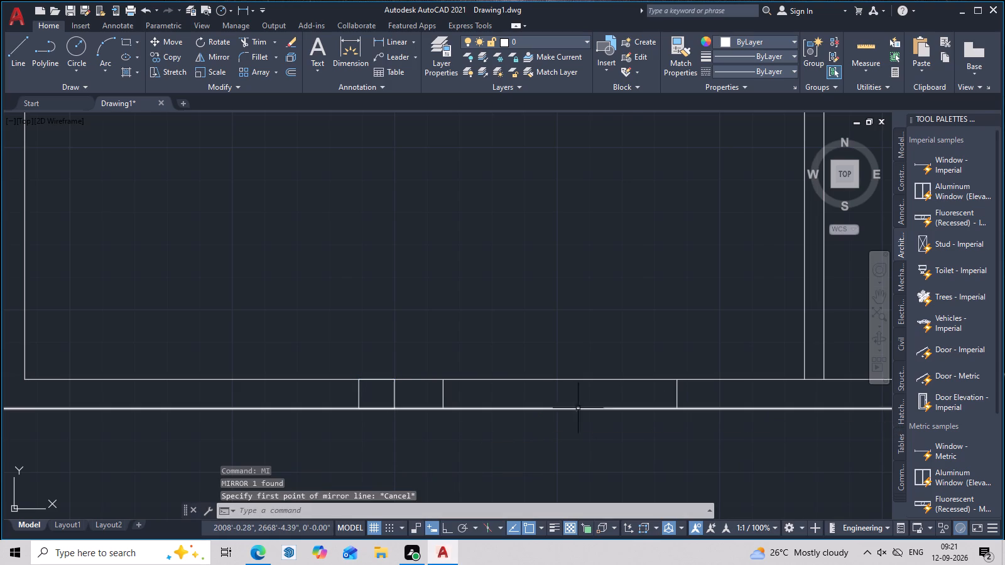
Trim the bottom exterior wall's outer line between the two opening cross lines.
type("tr")
key("space")
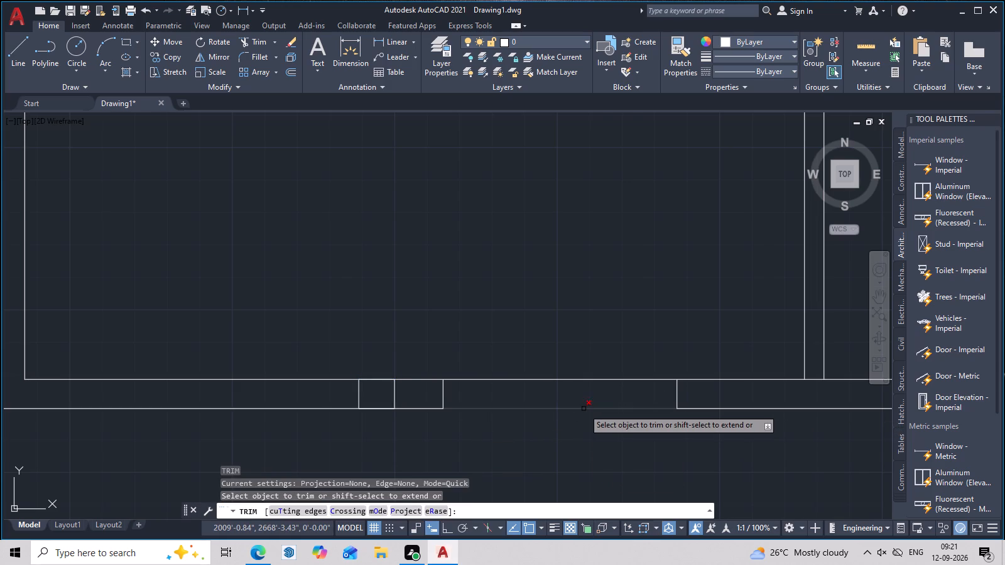
left_click(584, 409)
key("Escape")
Draw a line along the bottom exterior wall's outer face, joining the lower ends of the two opening cross lines.
type("l")
key("space")
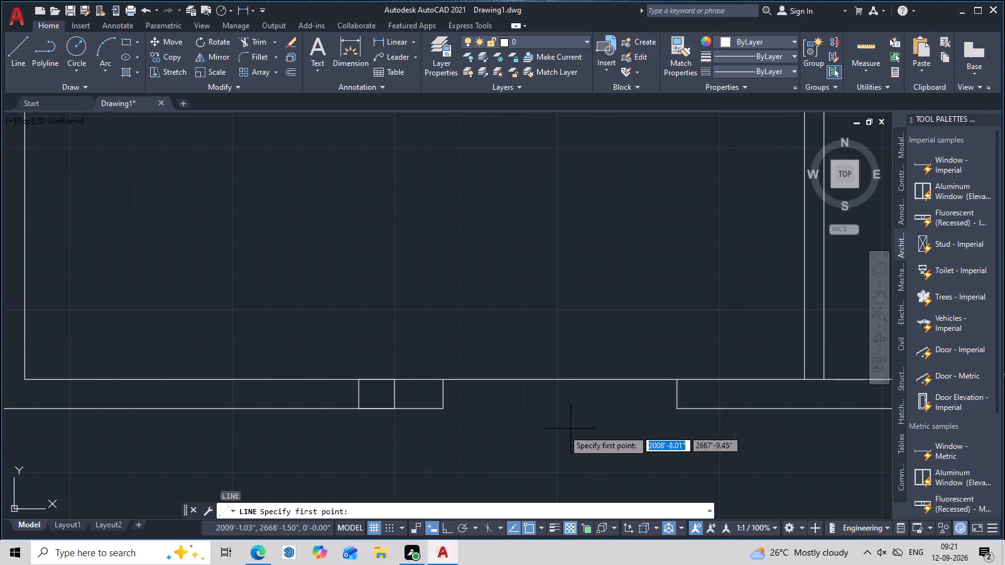
left_click(442, 411)
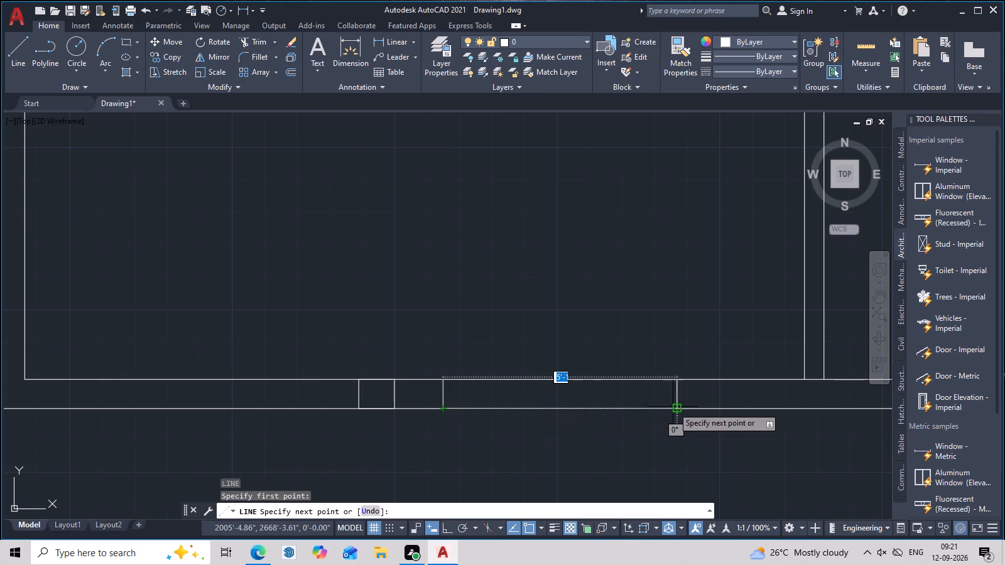
left_click(676, 407)
key("Escape")
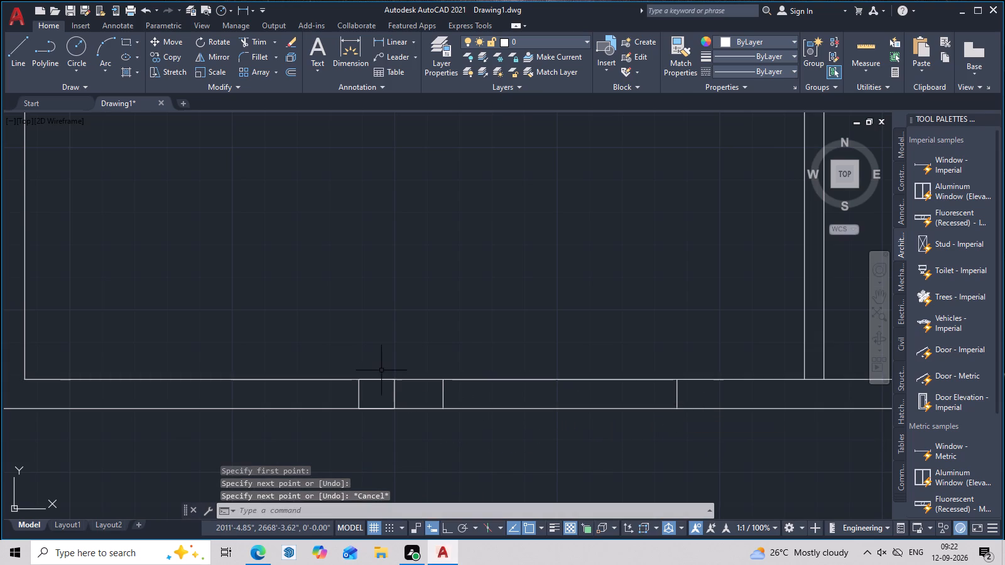
Mirror the small rectangle in the bottom wall about the opening's vertical midline, keeping the original.
double_click(396, 394)
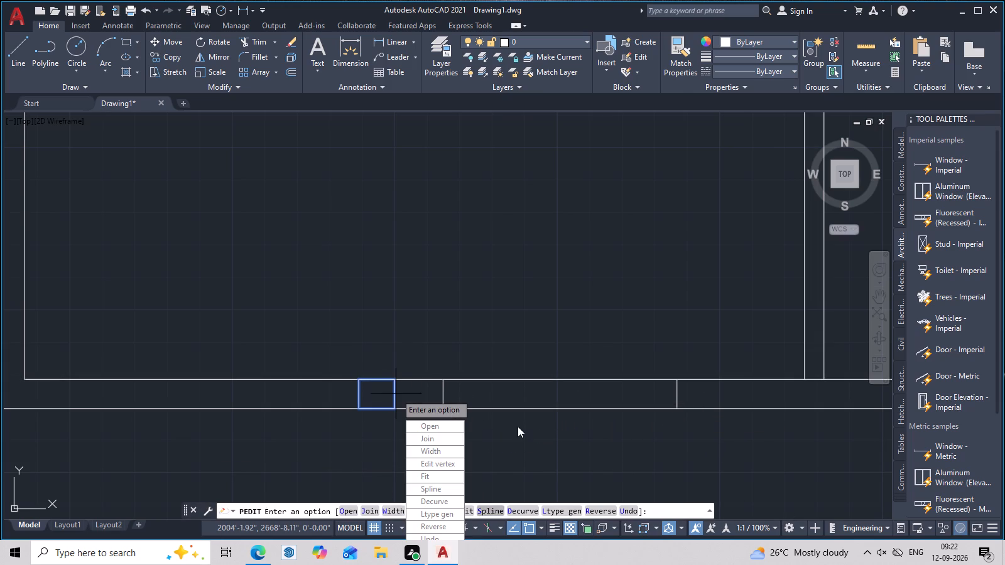
key("Escape")
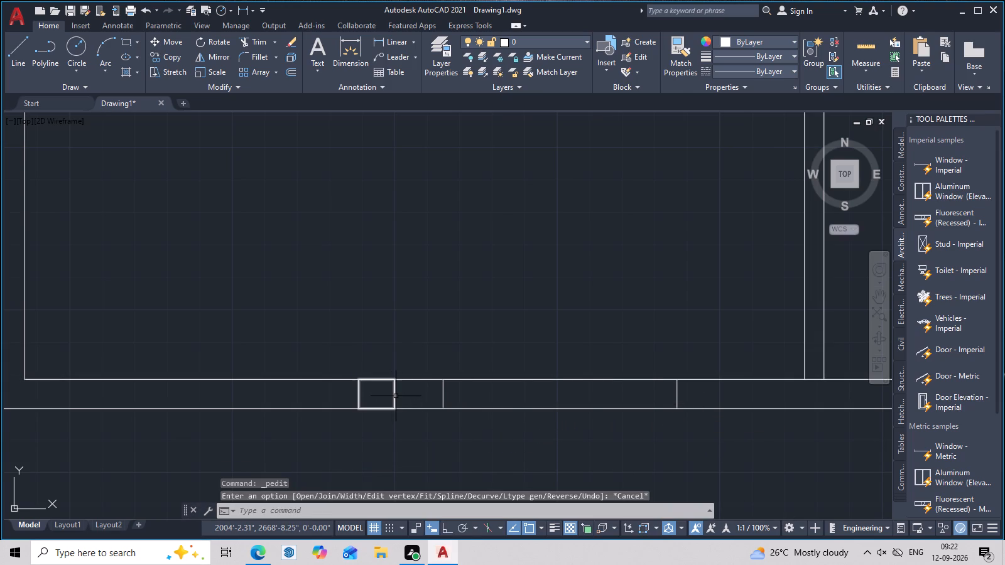
left_click(395, 396)
key("m")
type("i")
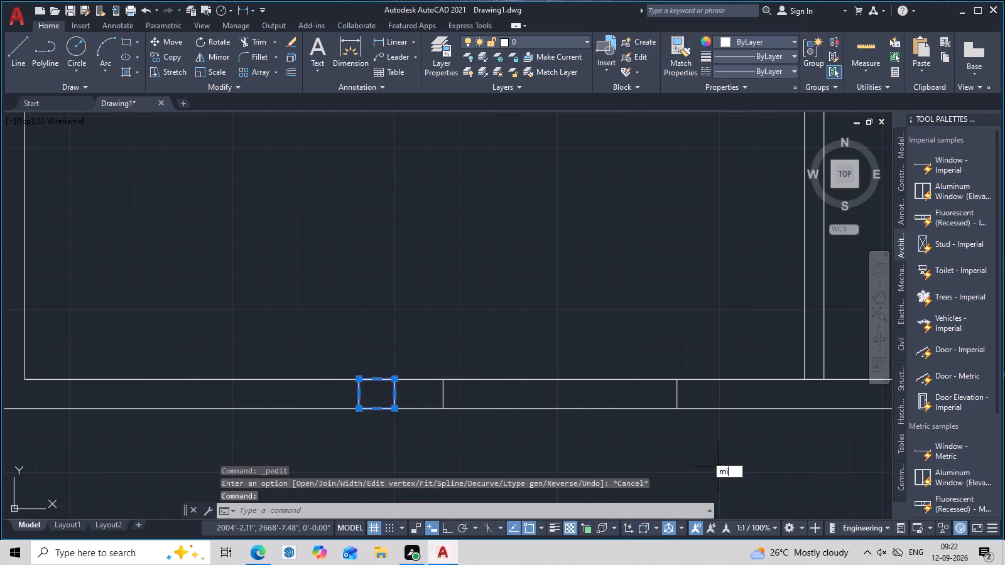
key("space")
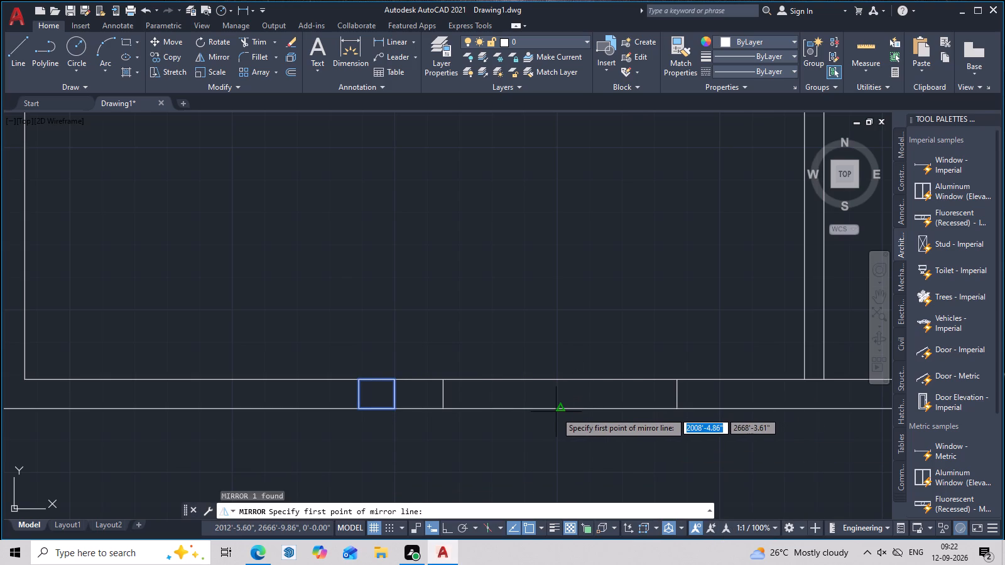
left_click(558, 412)
left_click(561, 277)
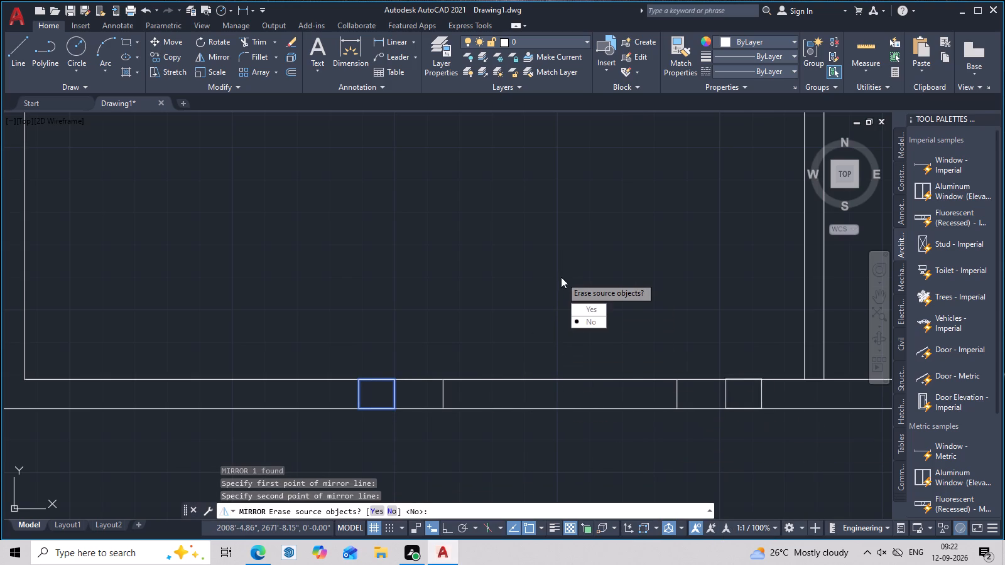
left_click_drag(599, 325, 561, 277)
Draw a line straight across the bottom exterior wall's thickness, a short way left of the left small rectangle.
scroll(547, 286, "down", 2)
middle_click_drag(544, 308, 548, 347)
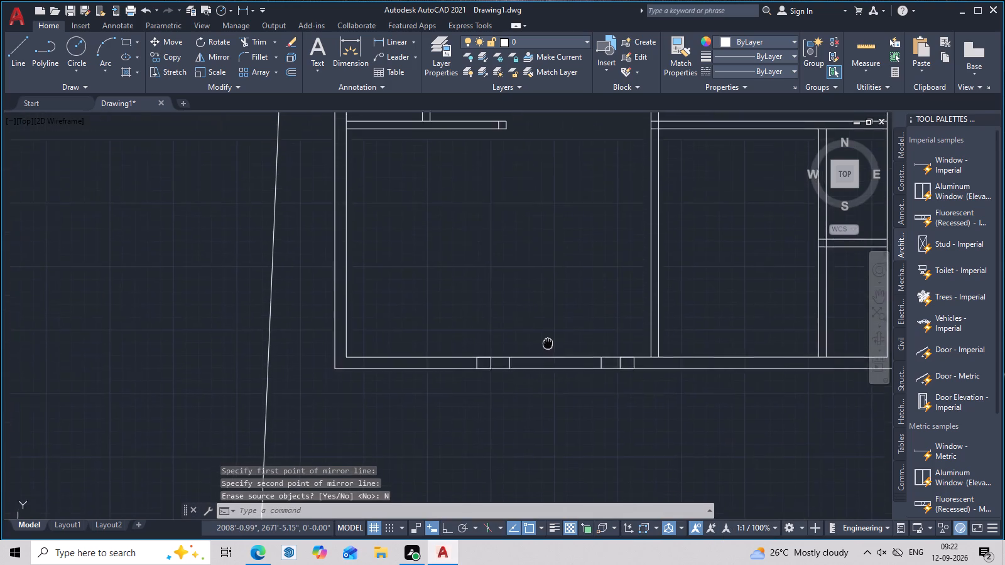
middle_click_drag(548, 347, 548, 352)
scroll(548, 358, "down", 1)
scroll(548, 365, "up", 3)
middle_click_drag(548, 365, 555, 339)
key("Escape")
middle_click_drag(421, 370, 425, 369)
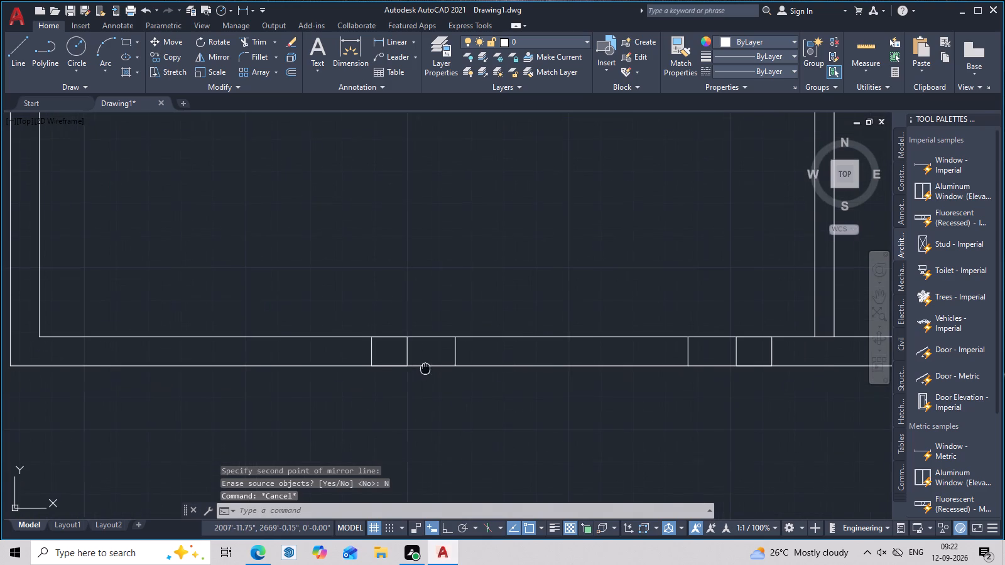
middle_click_drag(425, 369, 477, 362)
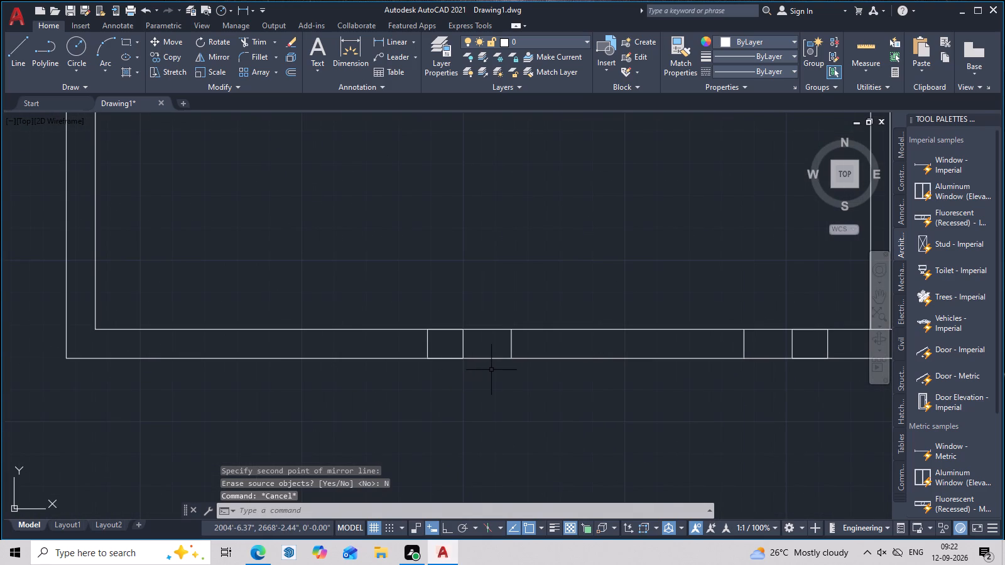
type("l")
key("space")
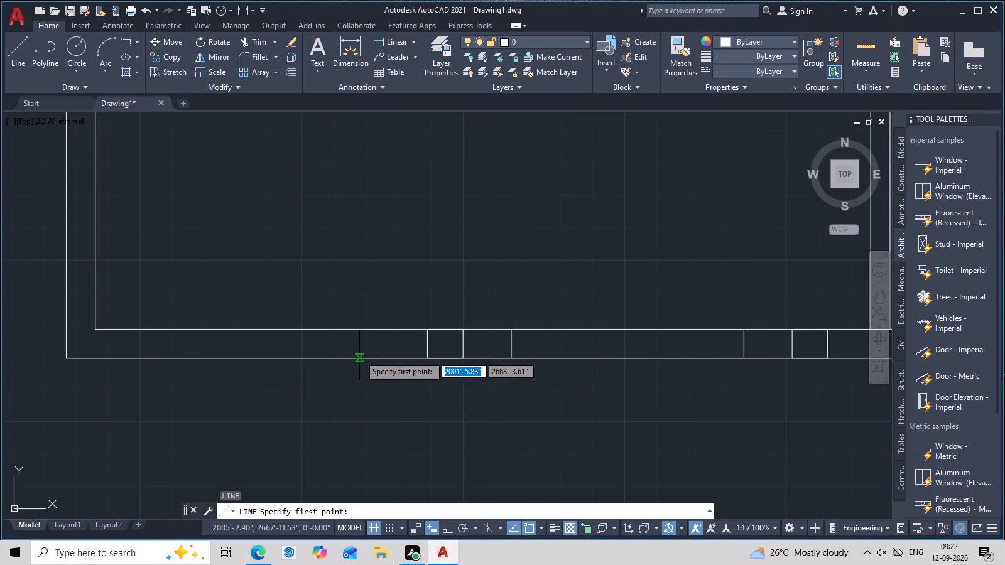
left_click(359, 355)
left_click(362, 326)
key("Escape")
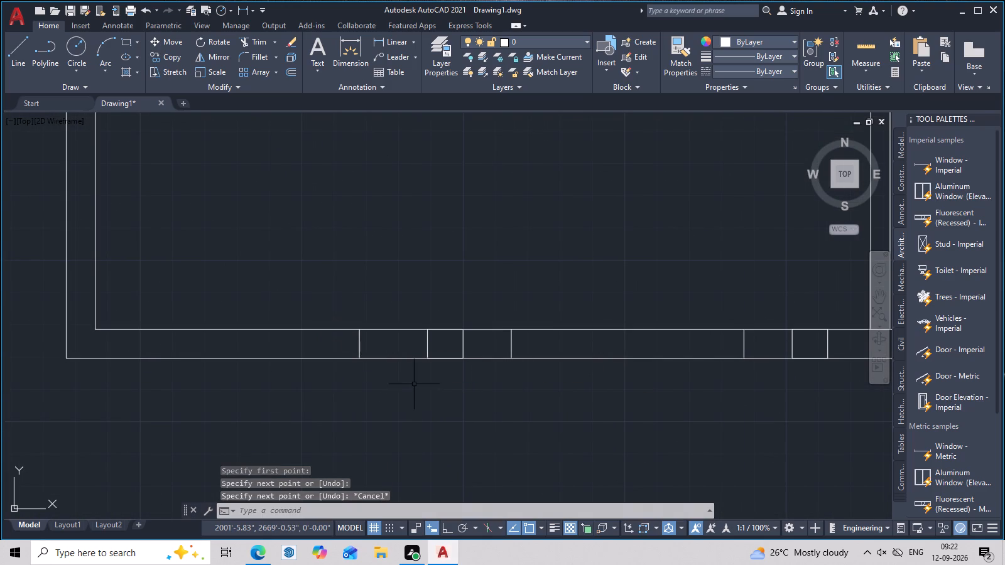
Offset the new cross line 4' to the left within the bottom exterior wall.
key("o")
key("space")
type("4'")
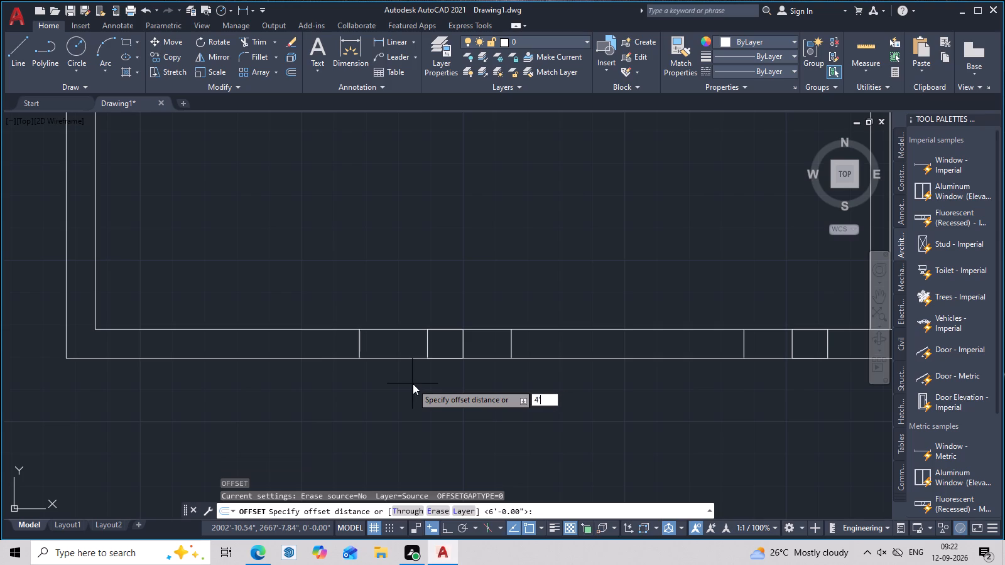
key("space")
left_click(358, 341)
left_click(219, 338)
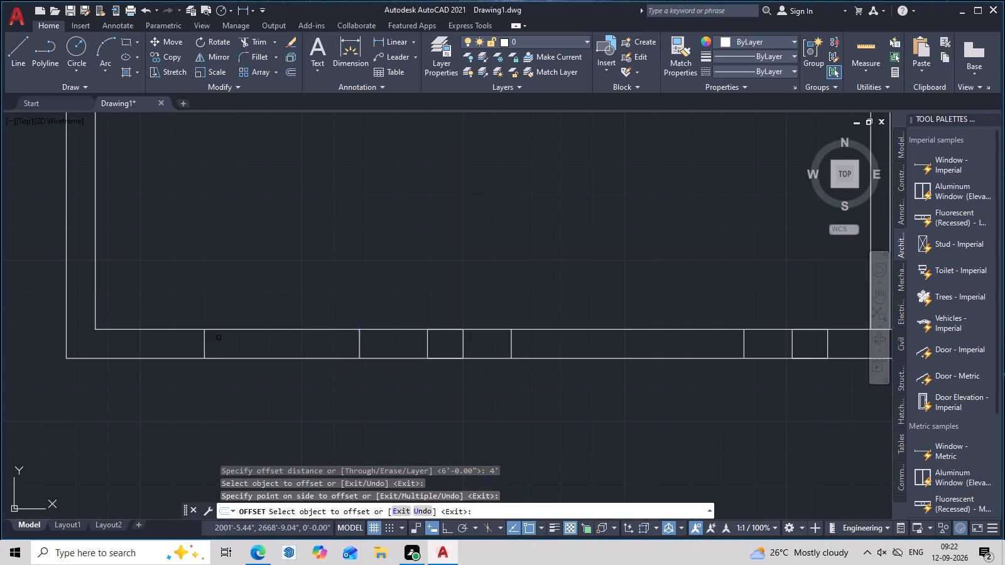
middle_click_drag(338, 350, 447, 352)
key("Escape")
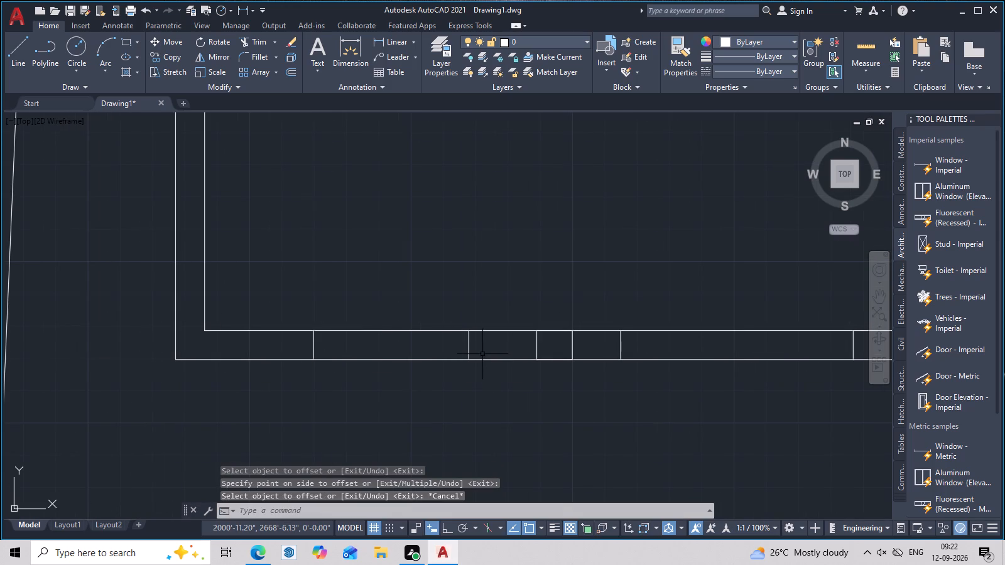
Trim both the outer and inner lines of the bottom exterior wall between the two cross lines 4' apart.
type("tr")
key("space")
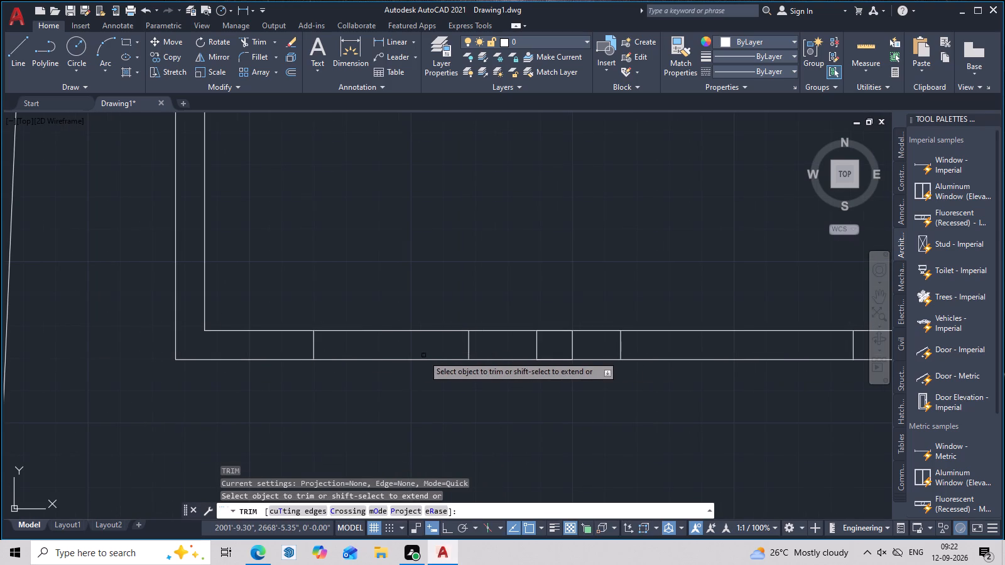
left_click(421, 359)
left_click(420, 332)
scroll(390, 343, "down", 2)
middle_click_drag(401, 365, 415, 377)
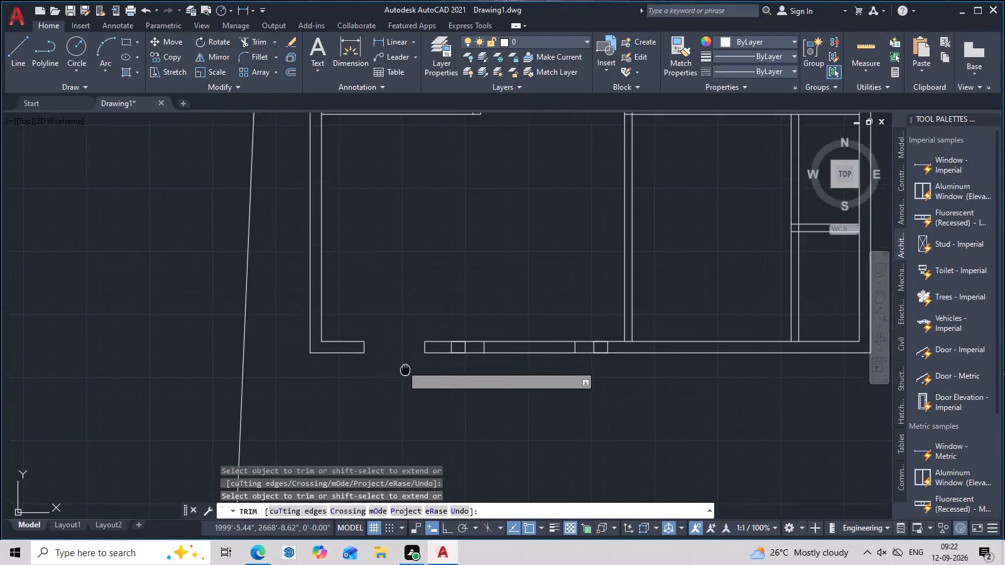
middle_click_drag(415, 377, 468, 428)
middle_click_drag(489, 416, 531, 415)
scroll(503, 394, "up", 1)
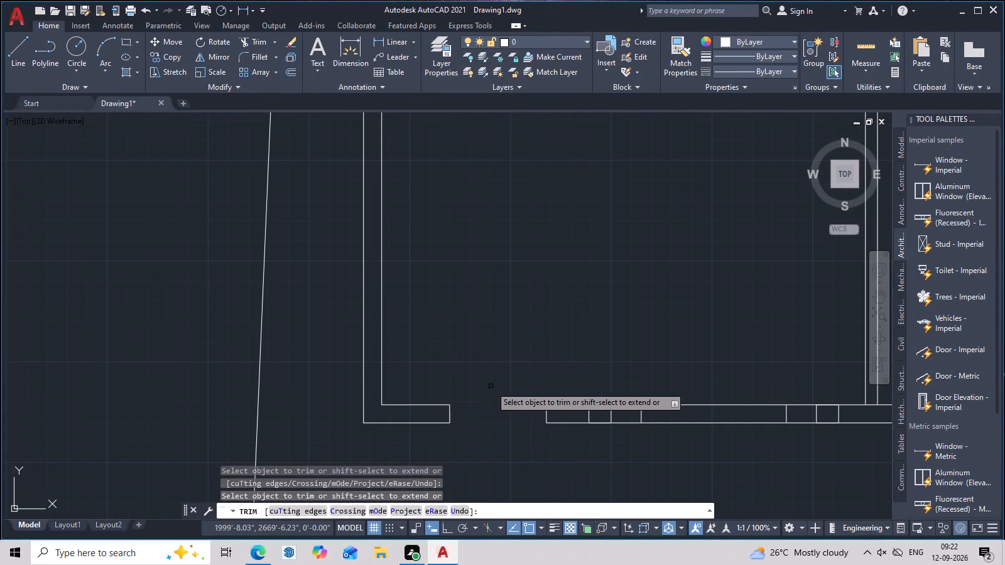
key("Escape")
Copy the left small rectangle in the bottom wall to the empty area left of the plan, beyond the slanted line.
left_click(612, 411)
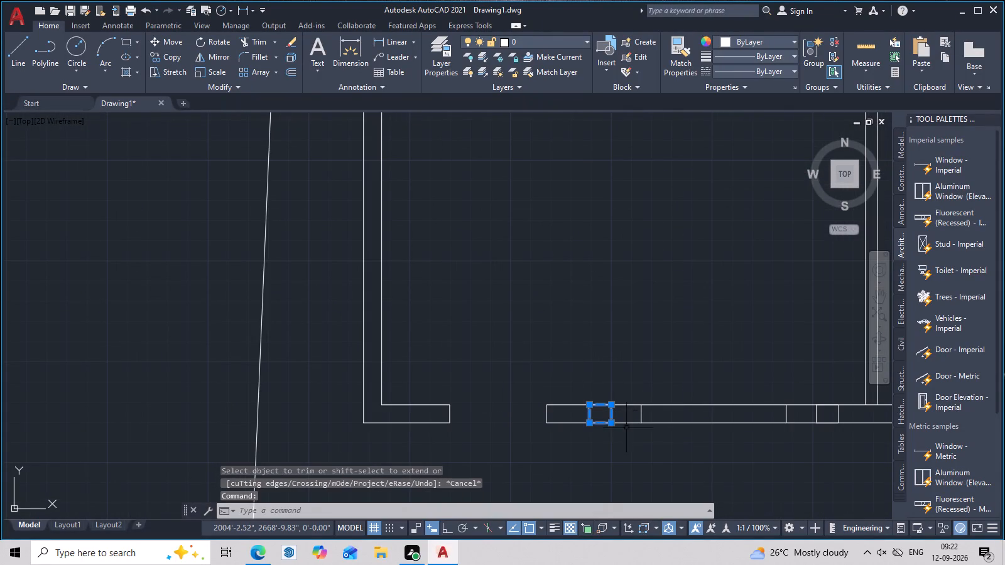
key("m")
key("BackSpace")
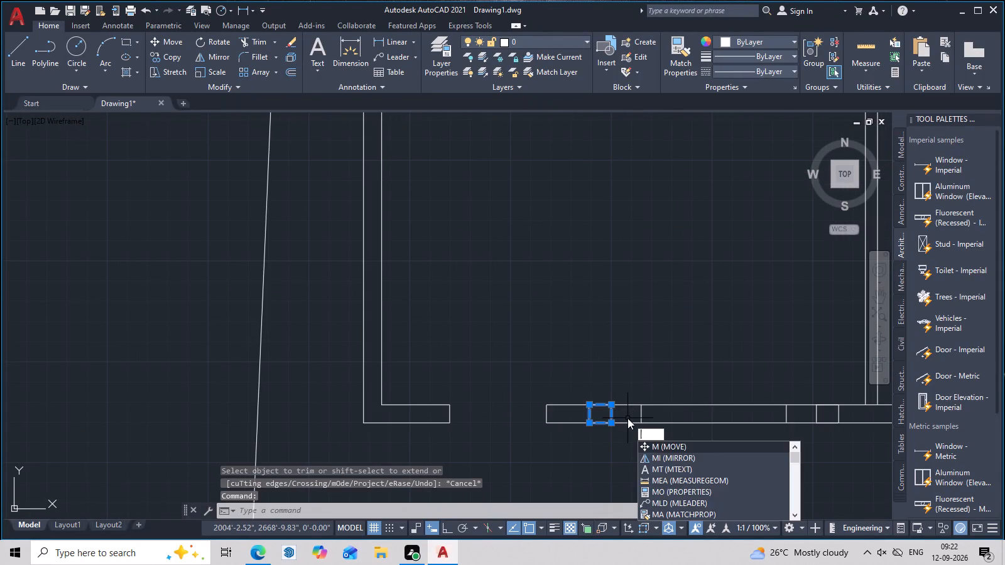
type("co")
key("space")
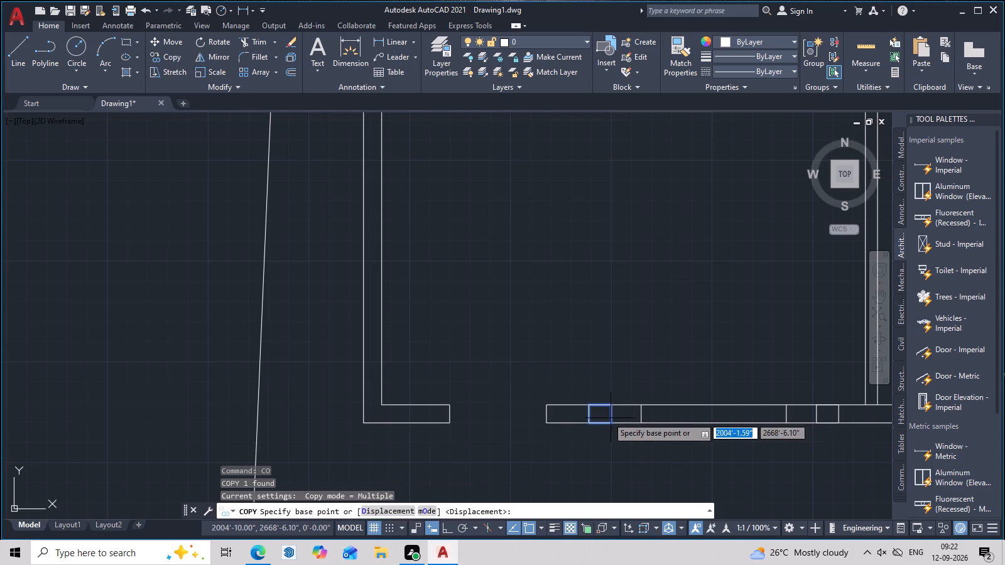
left_click(597, 415)
left_click(73, 269)
key("Escape")
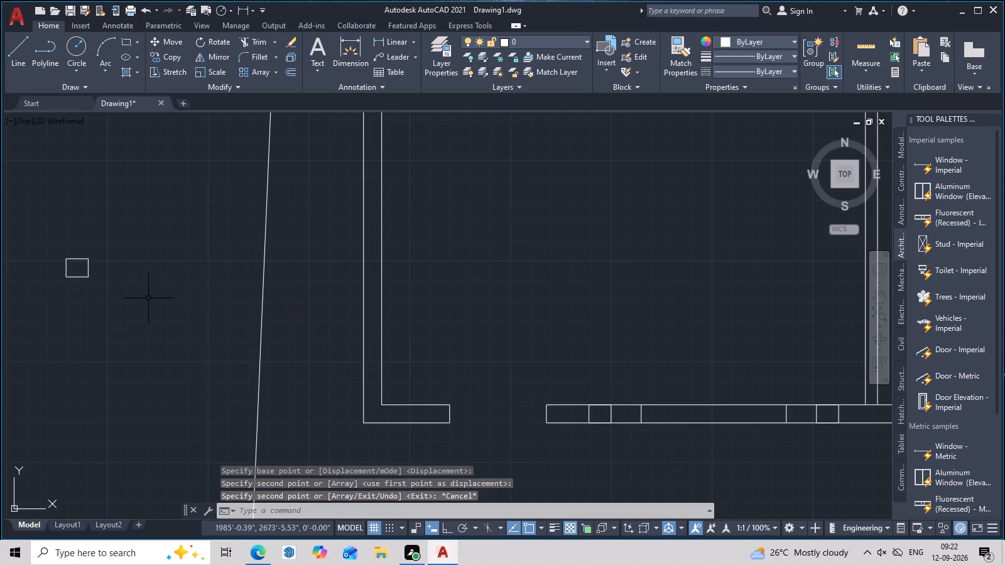
Copy the spare rectangle by its lower-left corner onto the outer bottom-left corner of the exterior walls.
middle_click_drag(192, 308, 338, 319)
scroll(403, 350, "up", 1)
middle_click_drag(462, 374, 457, 373)
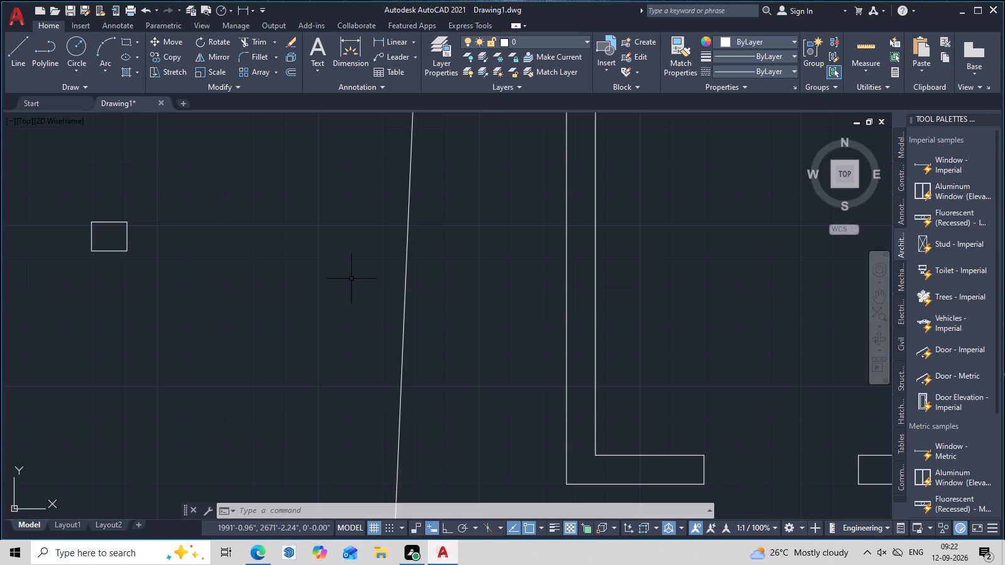
left_click(126, 237)
key("c")
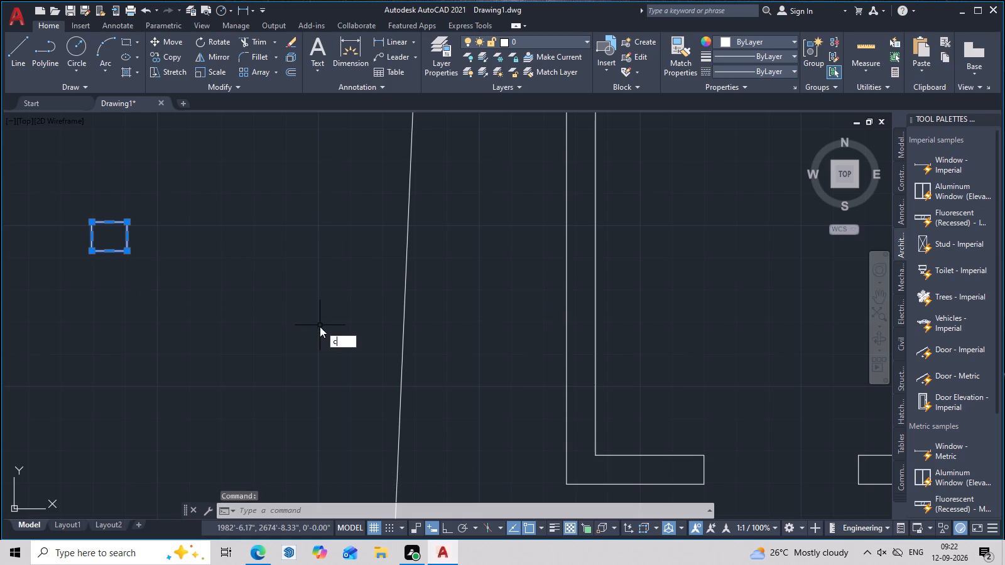
type("o")
key("space")
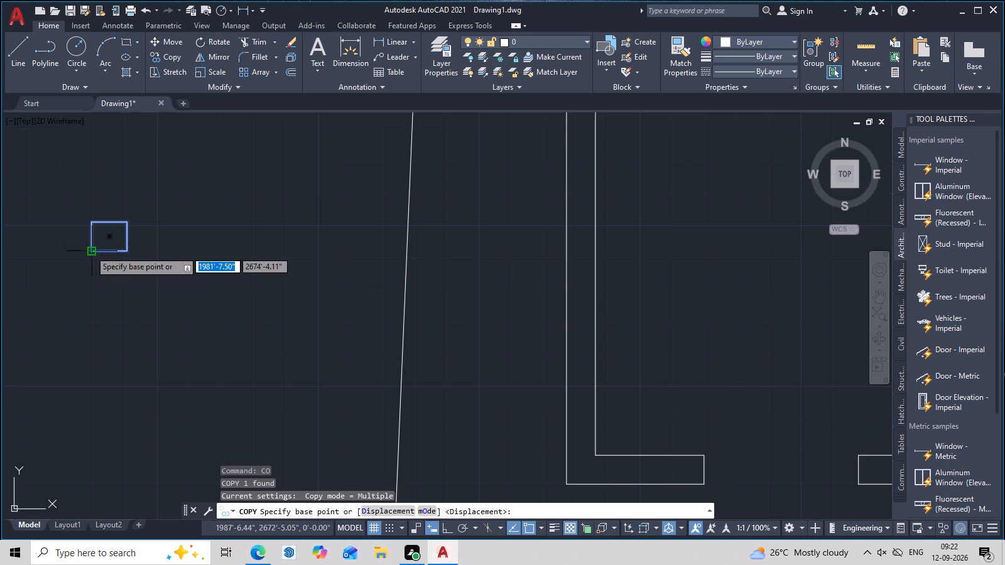
left_click(90, 250)
middle_click_drag(410, 409, 398, 230)
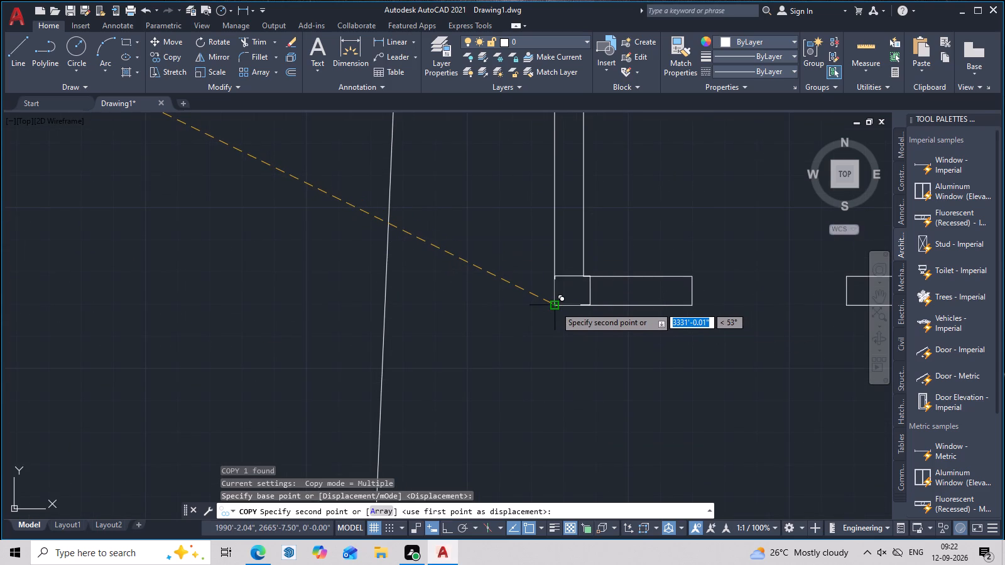
left_click(555, 306)
key("Escape")
Draw a line straight across the left exterior wall's thickness, just above its corner with the bottom wall.
middle_click_drag(609, 315, 553, 349)
scroll(519, 333, "up", 2)
scroll(519, 331, "down", 2)
middle_click_drag(519, 332, 517, 397)
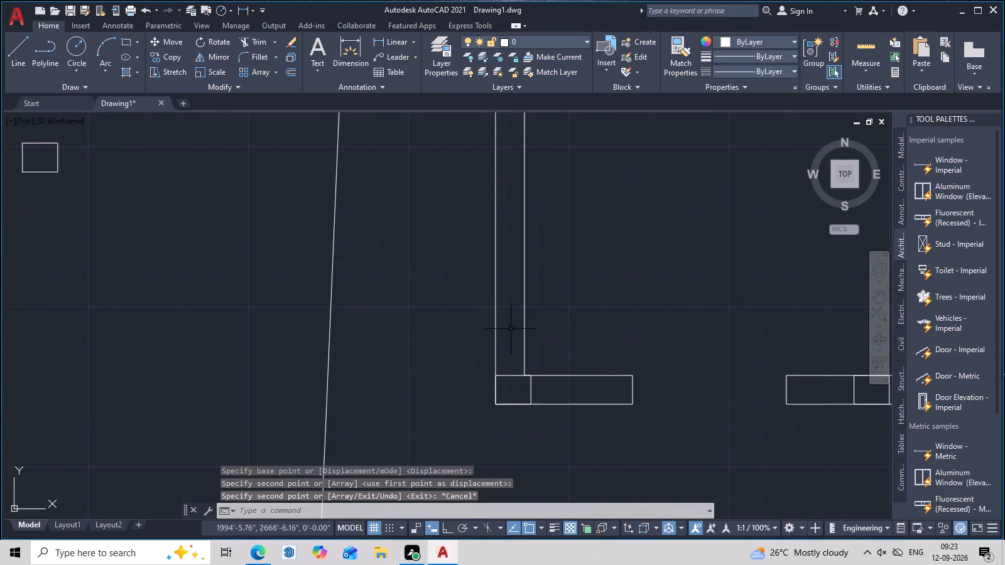
scroll(511, 329, "down", 1)
middle_click_drag(512, 344, 512, 371)
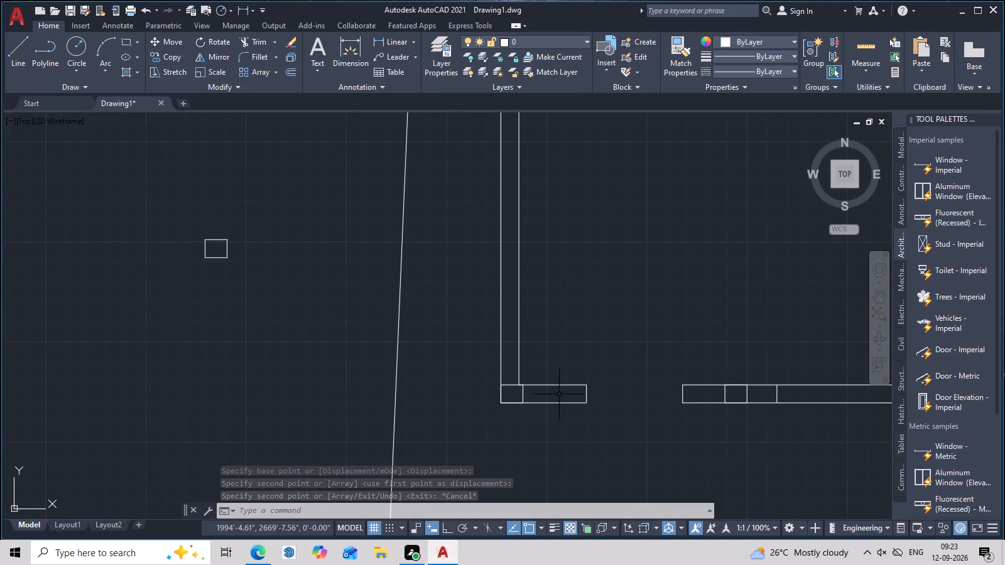
key("Escape")
type("l")
key("space")
scroll(525, 368, "up", 2)
left_click(510, 382)
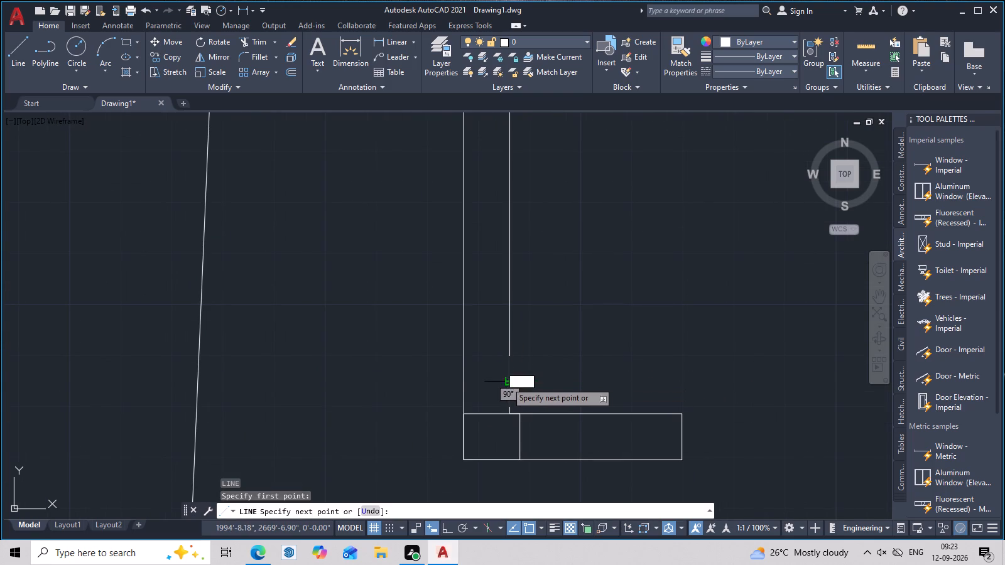
left_click(459, 382)
key("Escape")
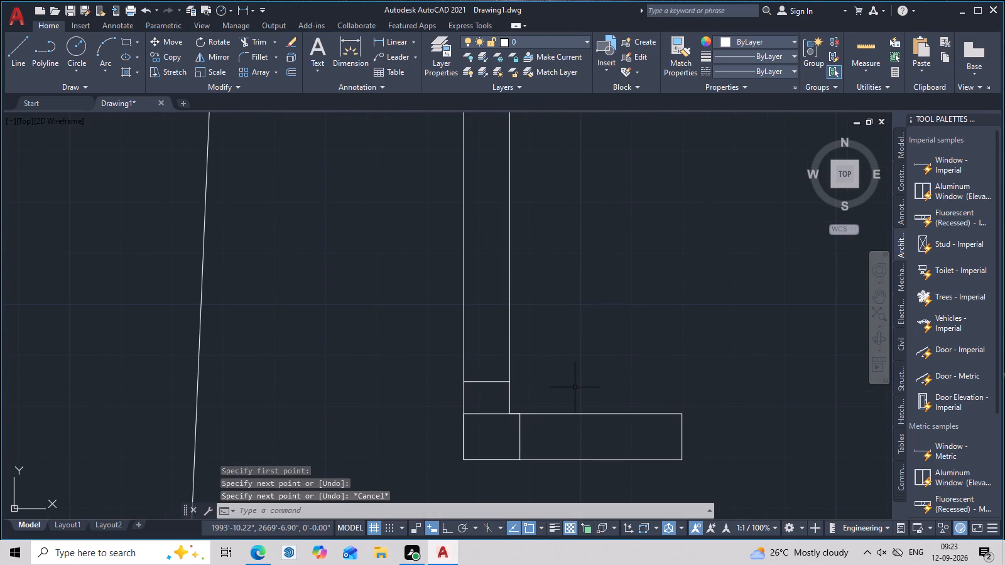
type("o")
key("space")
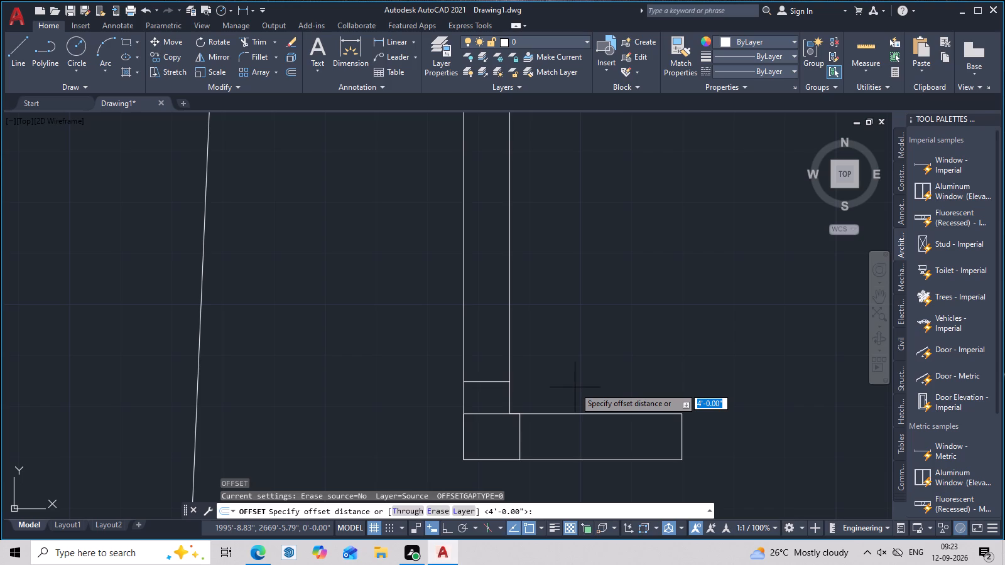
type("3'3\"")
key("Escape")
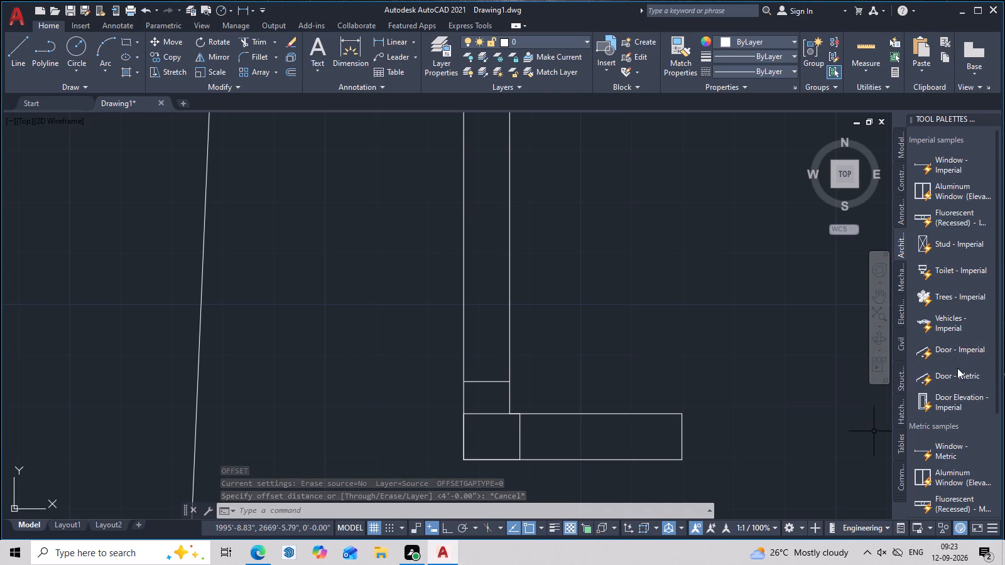
Insert the Door - Metric block in the empty space inside the bottom-left corner of the plan.
left_click_drag(957, 374, 670, 334)
left_click(670, 334)
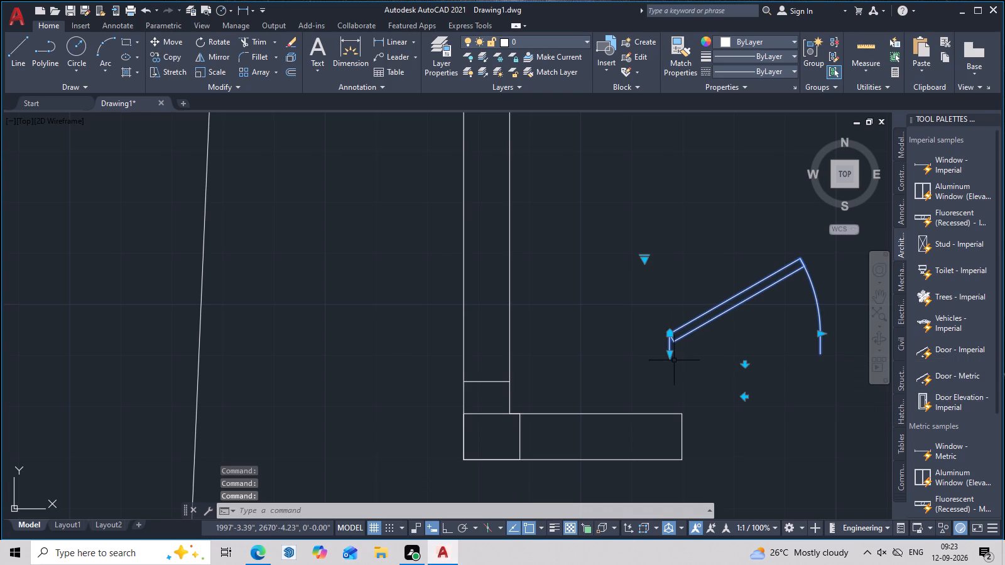
Set the inserted door's opening angle to Open 90º.
left_click(670, 359)
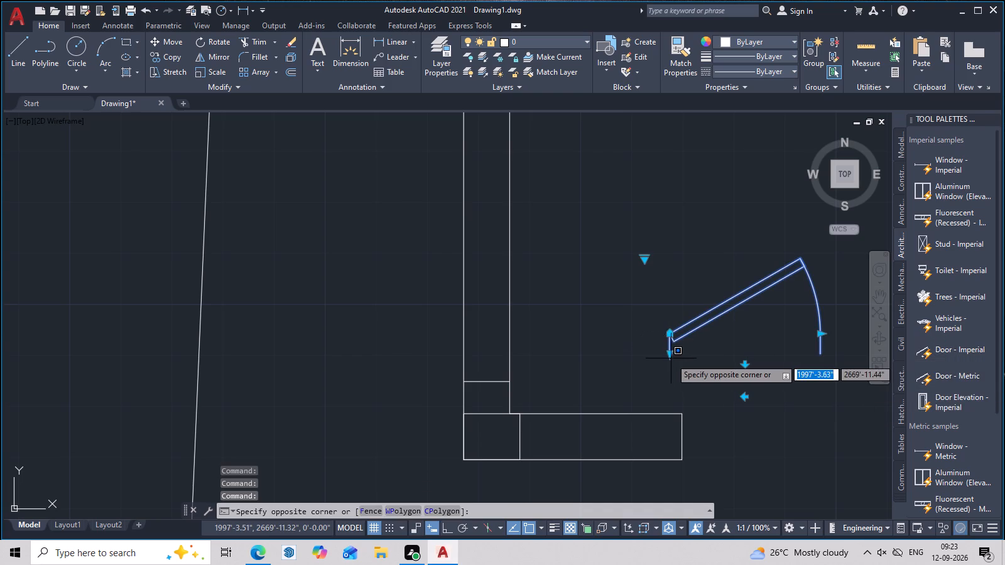
left_click(668, 358)
left_click(673, 357)
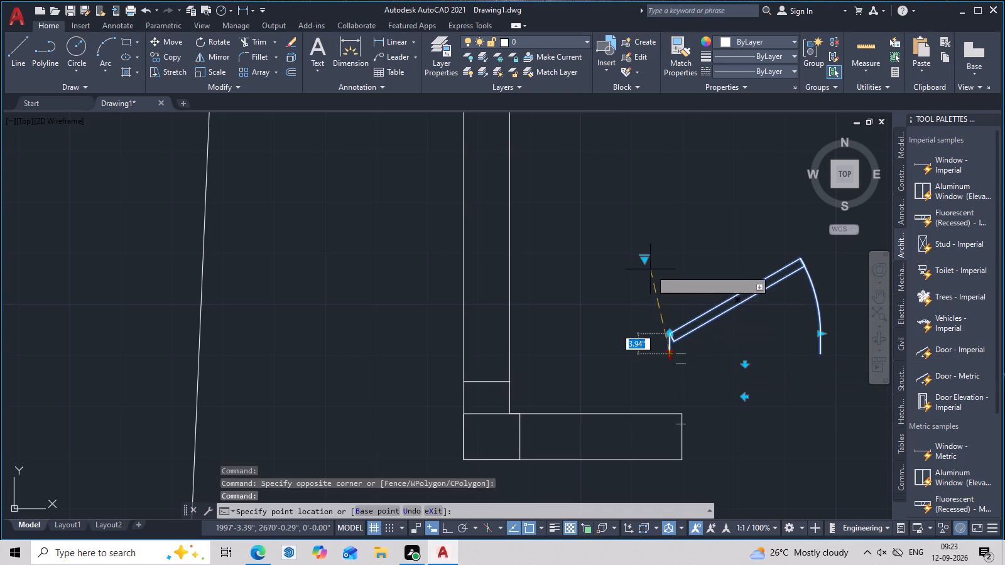
left_click(647, 264)
left_click(642, 257)
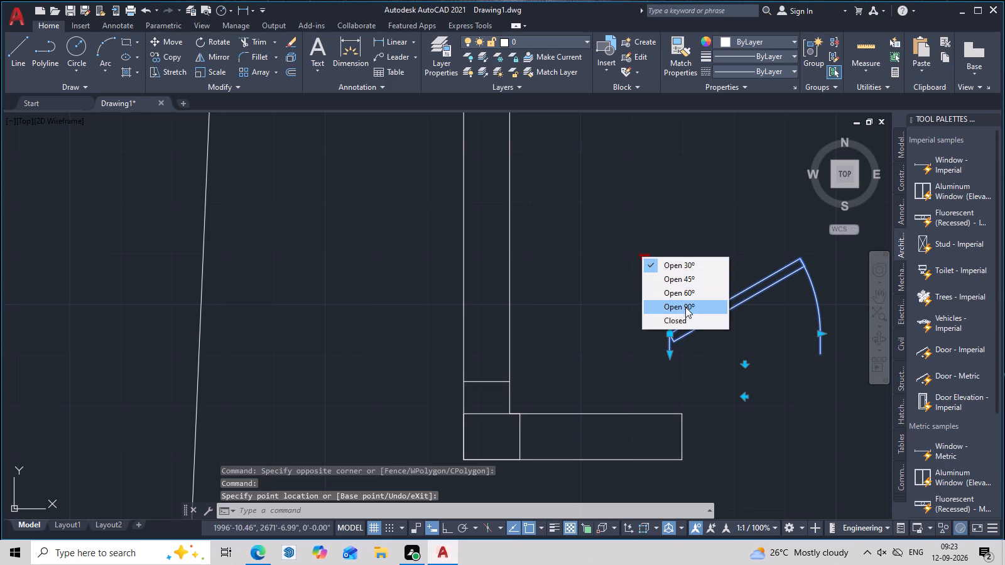
left_click(685, 307)
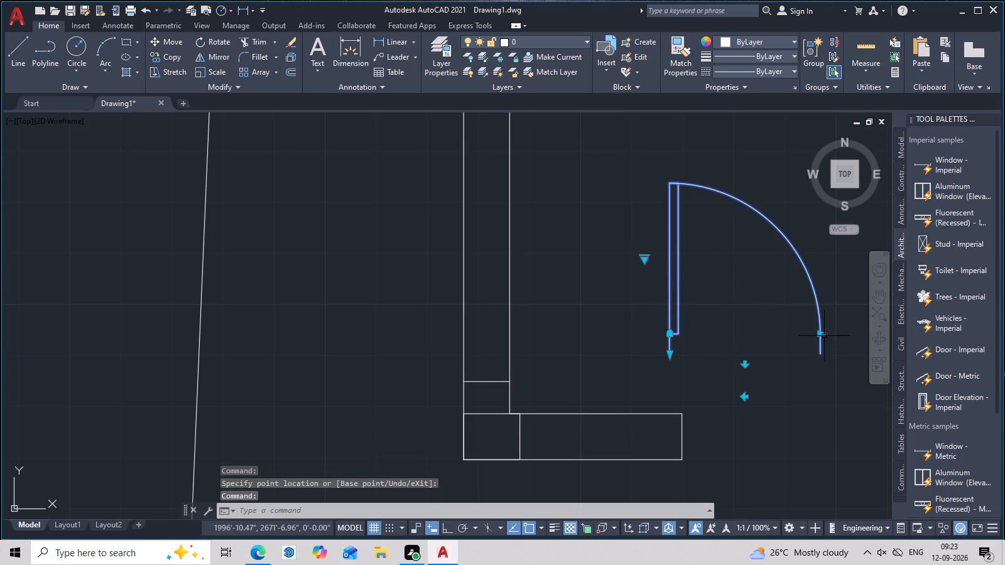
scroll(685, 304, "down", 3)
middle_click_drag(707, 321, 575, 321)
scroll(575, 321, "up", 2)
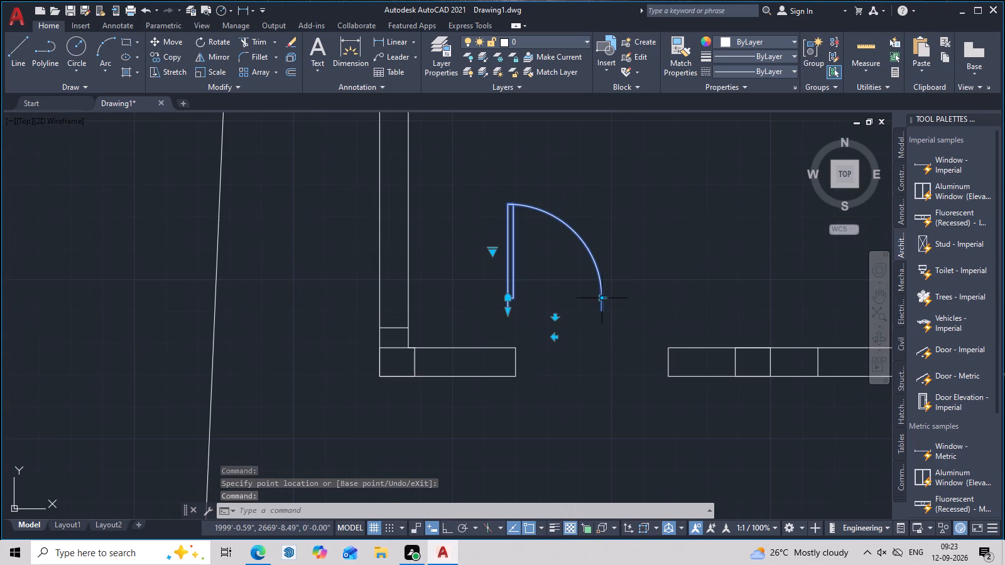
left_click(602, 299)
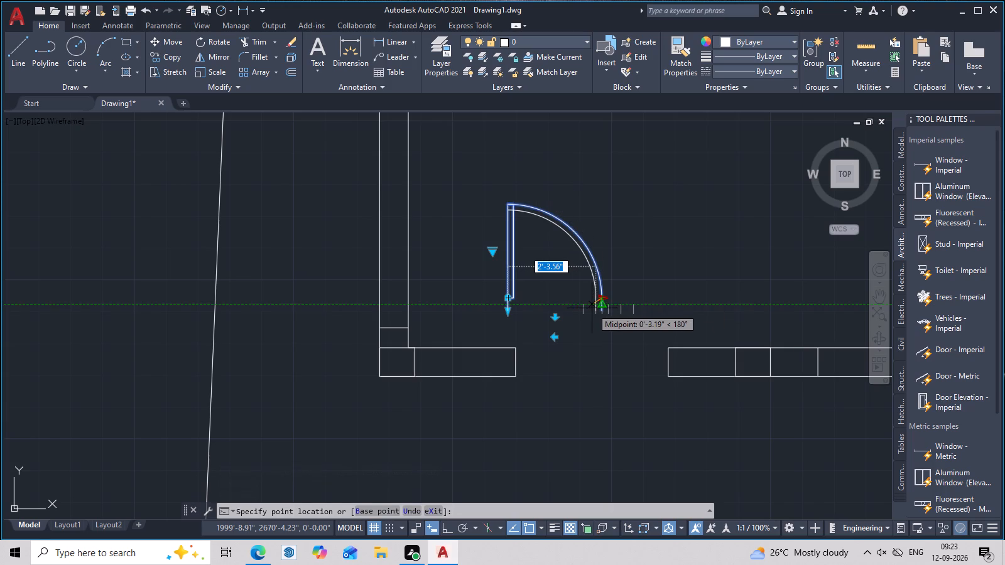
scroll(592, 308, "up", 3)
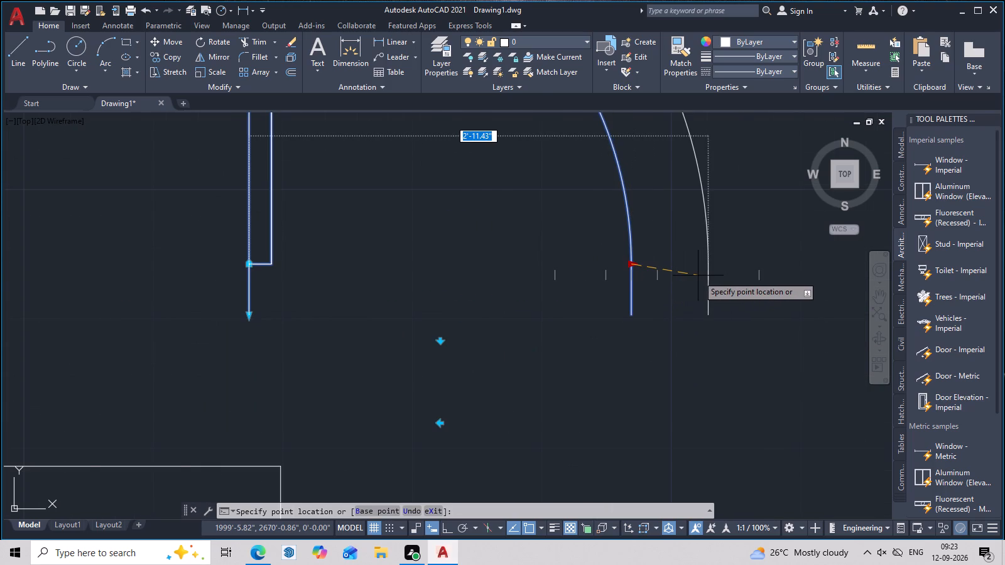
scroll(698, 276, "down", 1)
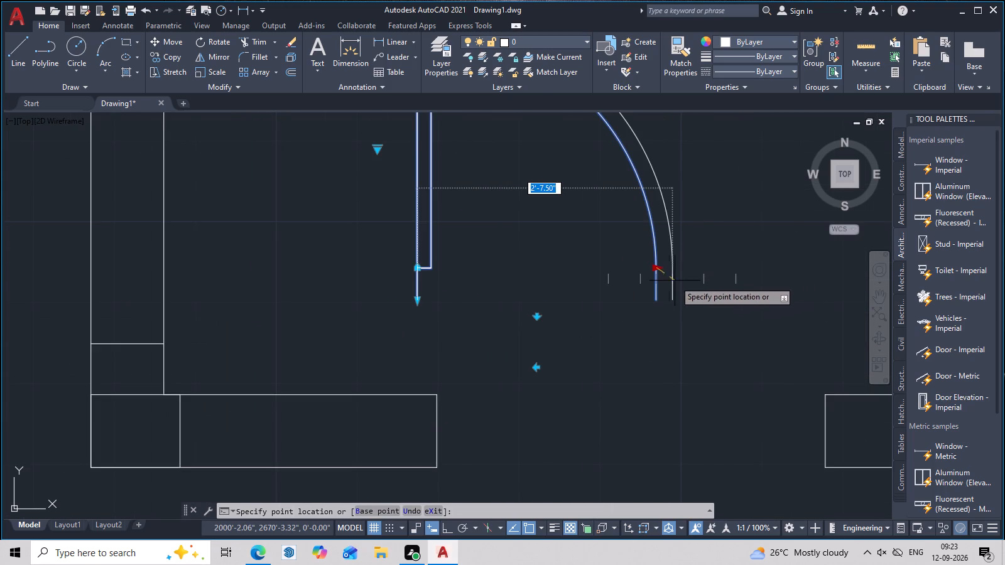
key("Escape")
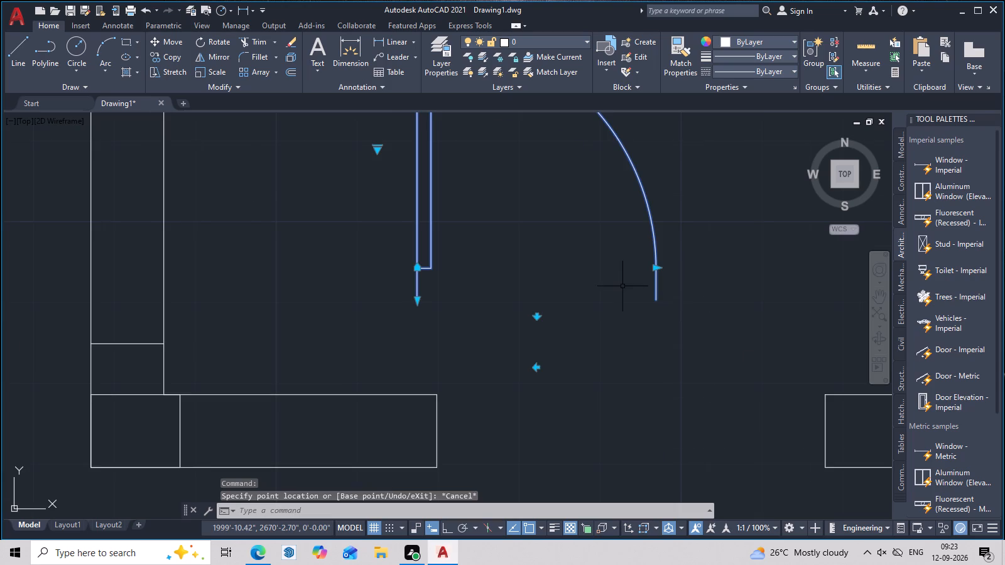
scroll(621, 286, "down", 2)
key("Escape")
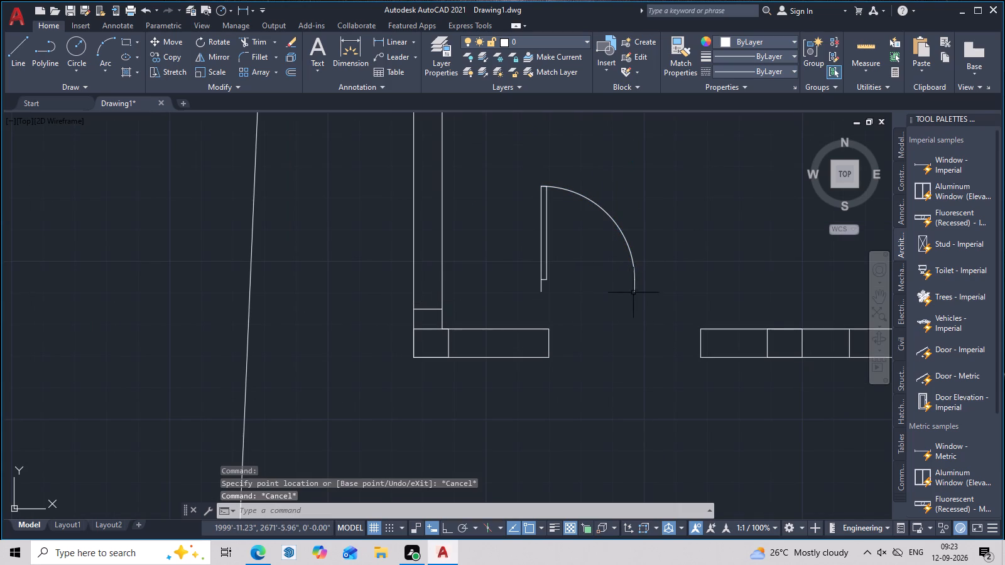
Stretch the door's width to 3'-3.37" using its size grip at the free end of the swing arc.
left_click(634, 286)
left_click(633, 279)
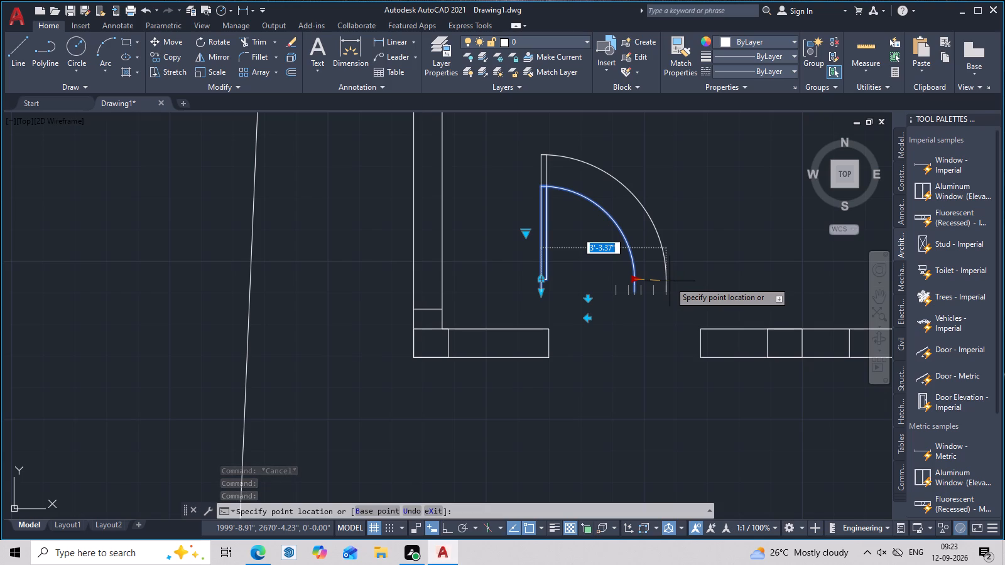
left_click(670, 281)
key("Escape")
Offset the cross line in the left exterior wall upward by 3'3.27".
middle_click_drag(426, 312, 429, 312)
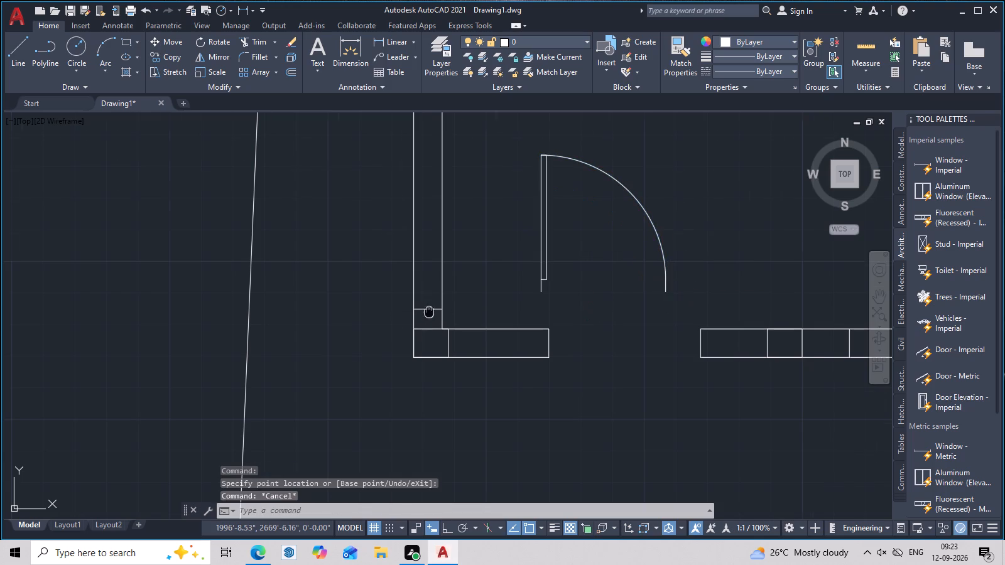
middle_click_drag(429, 312, 486, 335)
type("o")
key("space")
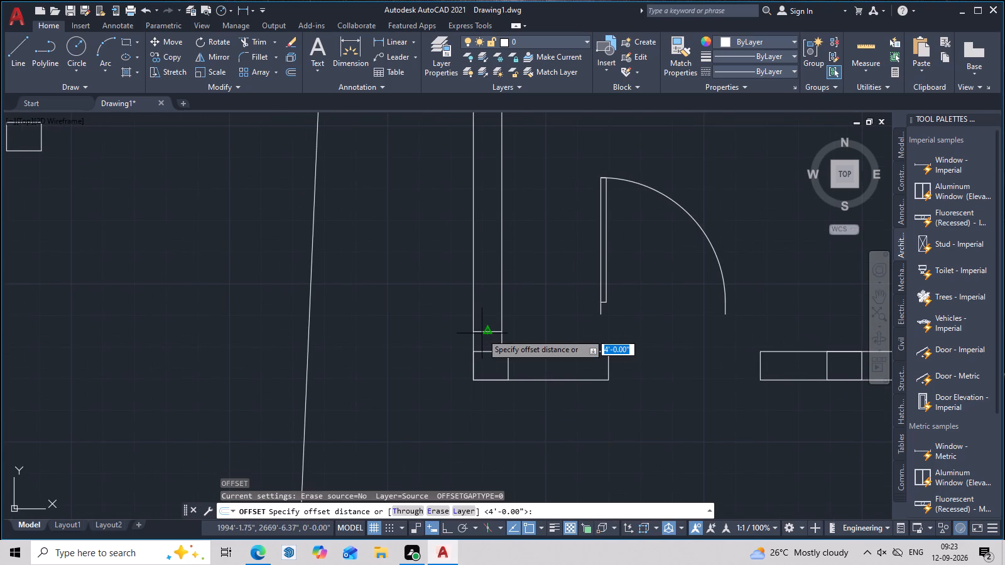
type("3'3.27\"")
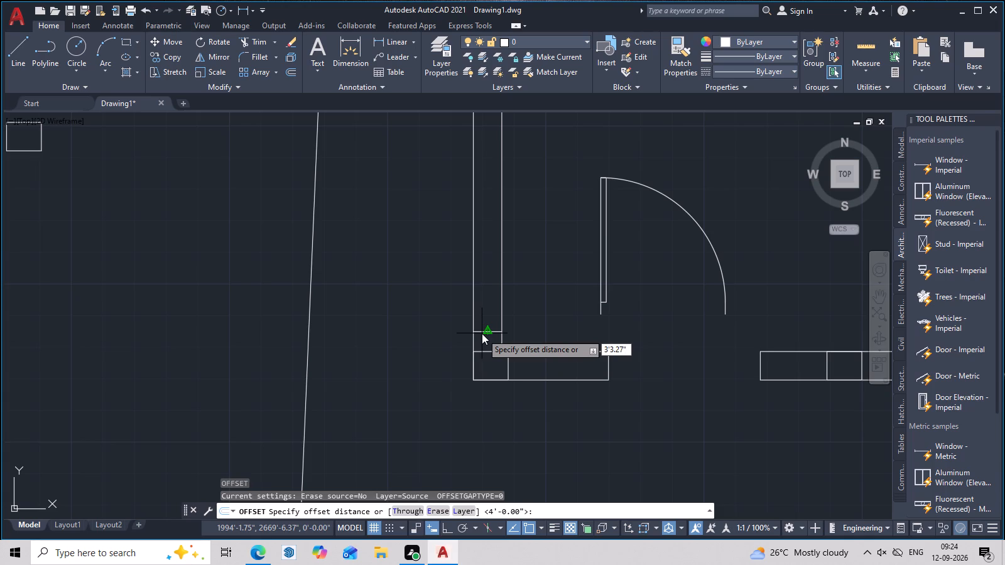
key("space")
left_click(488, 332)
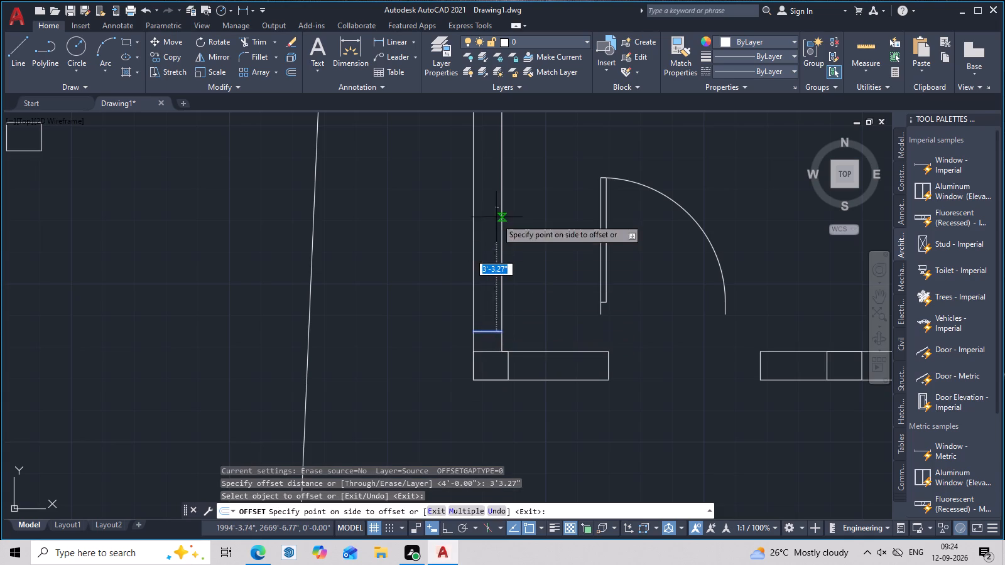
left_click(497, 213)
key("Escape")
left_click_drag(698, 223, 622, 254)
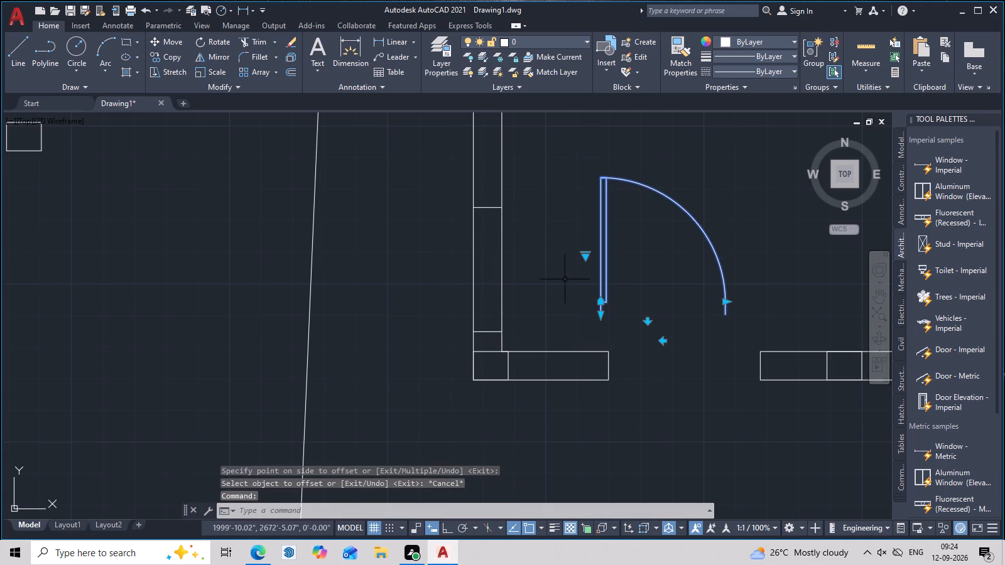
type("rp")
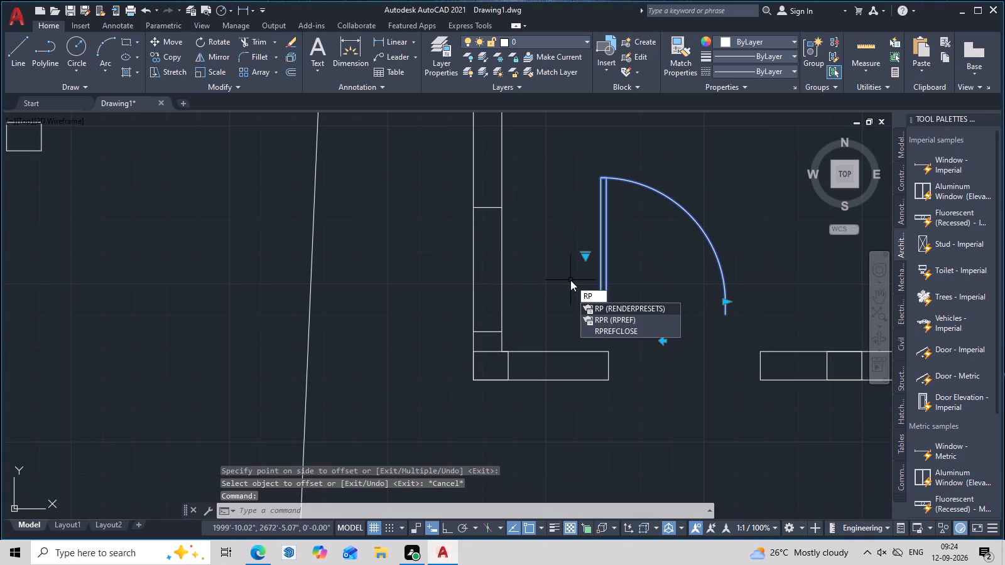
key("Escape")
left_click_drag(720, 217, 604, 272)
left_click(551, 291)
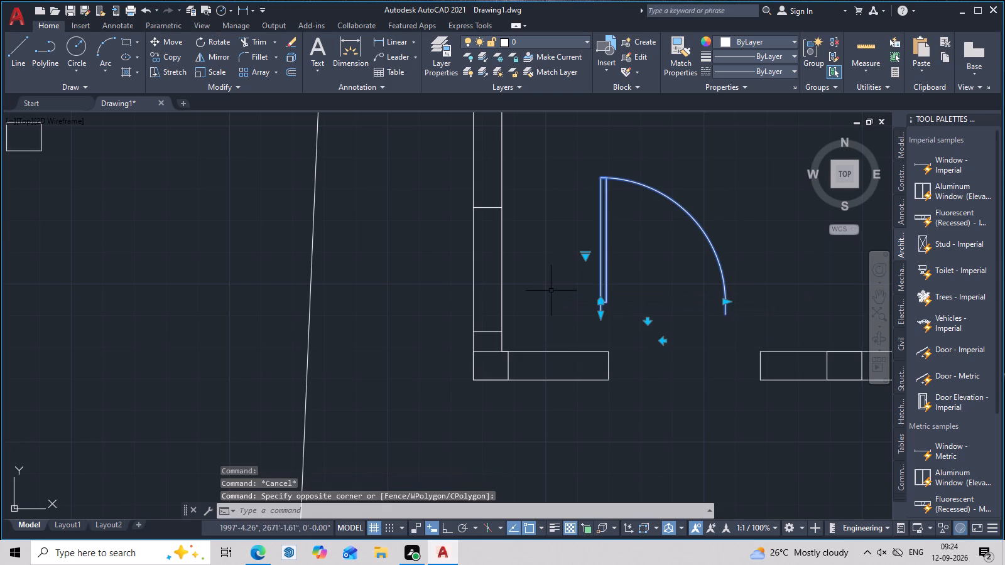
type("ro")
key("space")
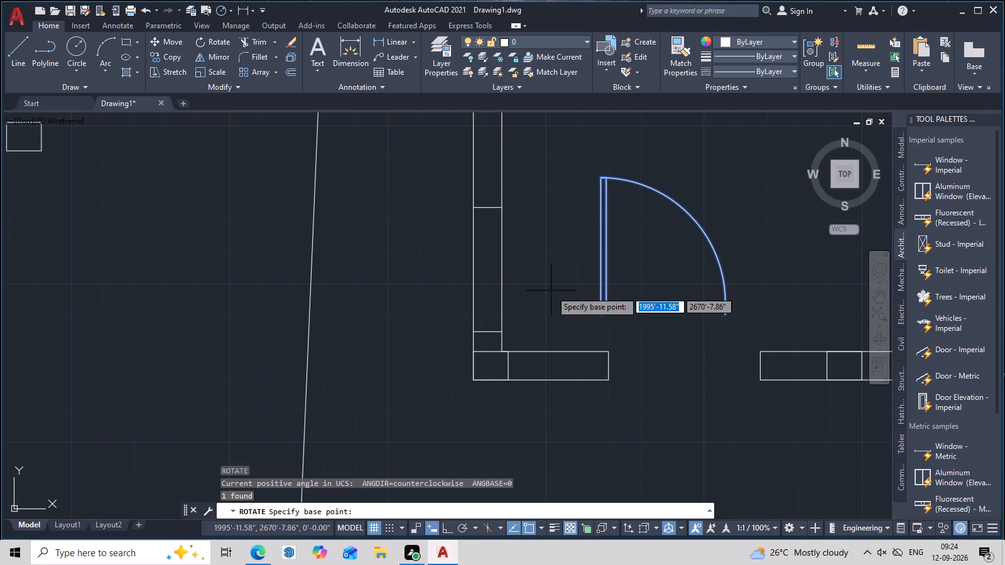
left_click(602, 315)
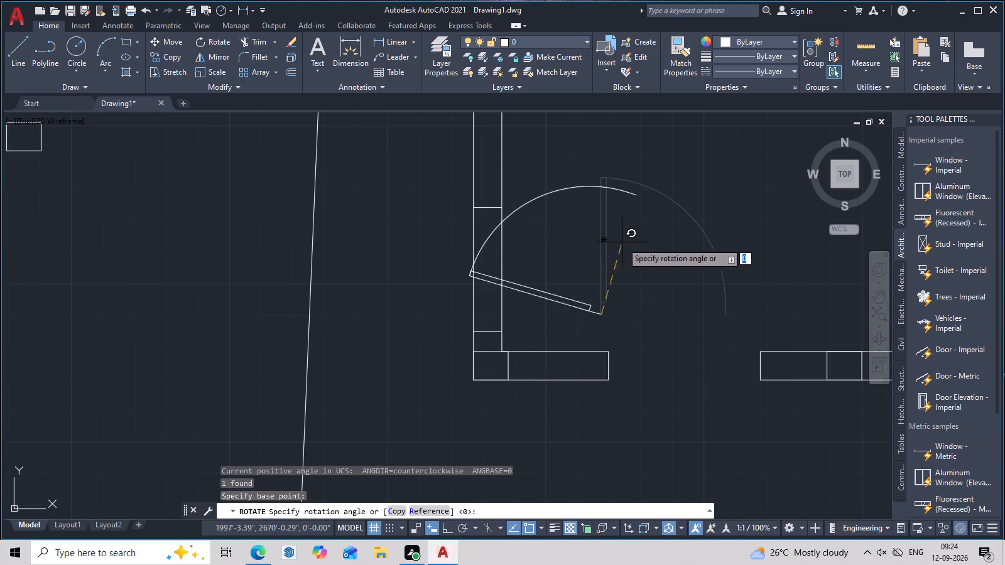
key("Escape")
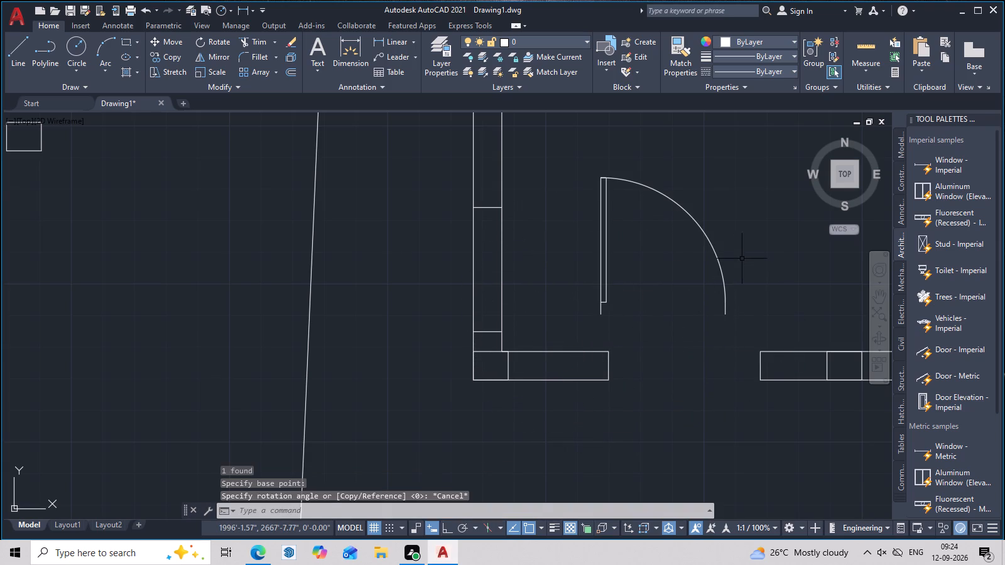
Mirror the door about a vertical line to its right with Ortho on, erasing the source door.
left_click_drag(742, 259, 570, 281)
left_click(555, 286)
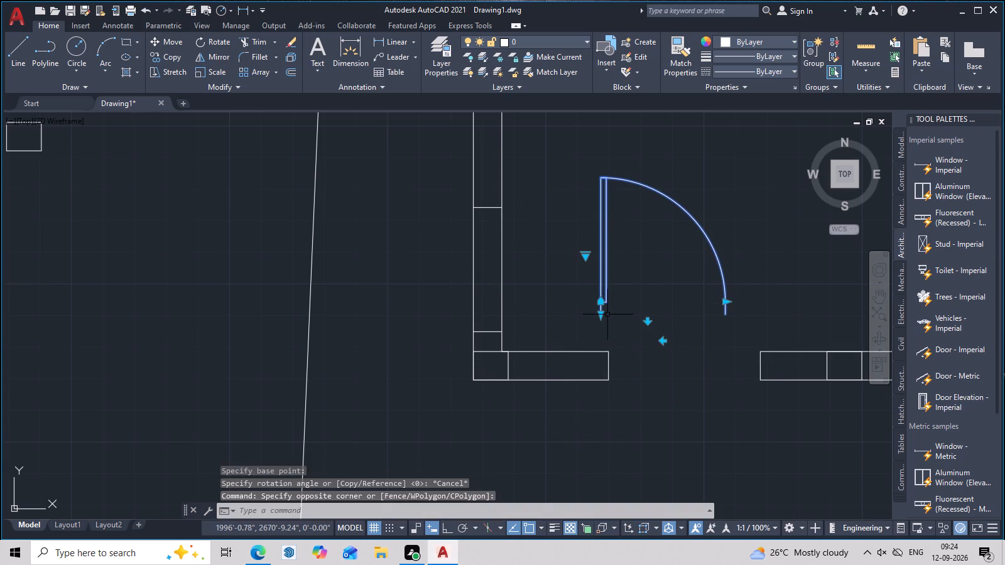
type("mi")
key("space")
middle_click_drag(743, 322, 575, 331)
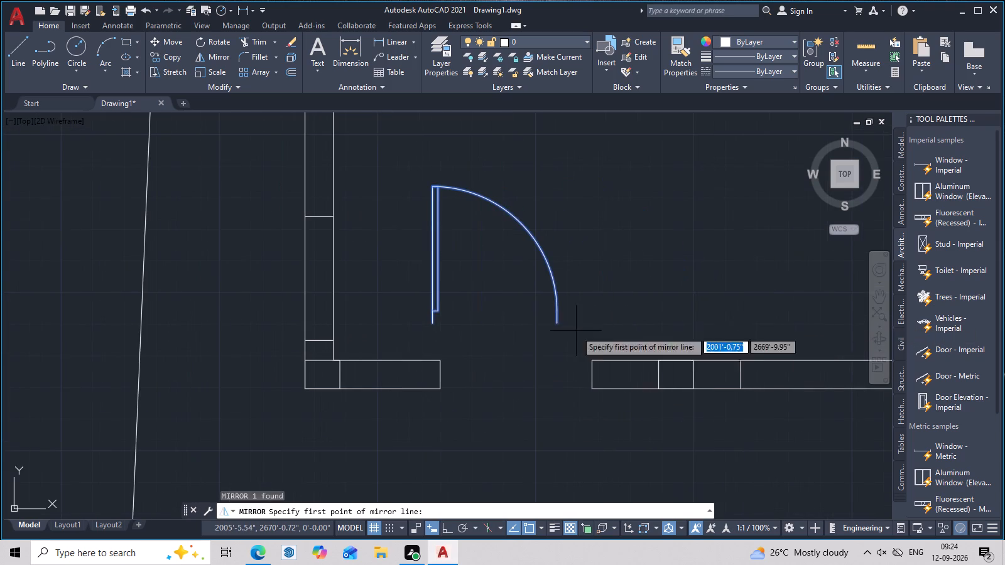
left_click_drag(638, 340, 638, 323)
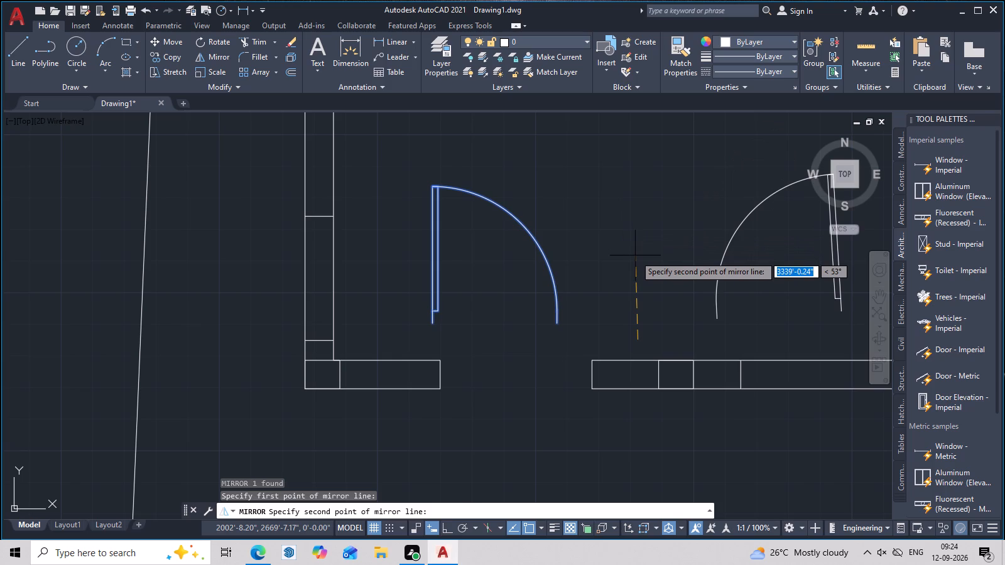
key("F8")
left_click(635, 256)
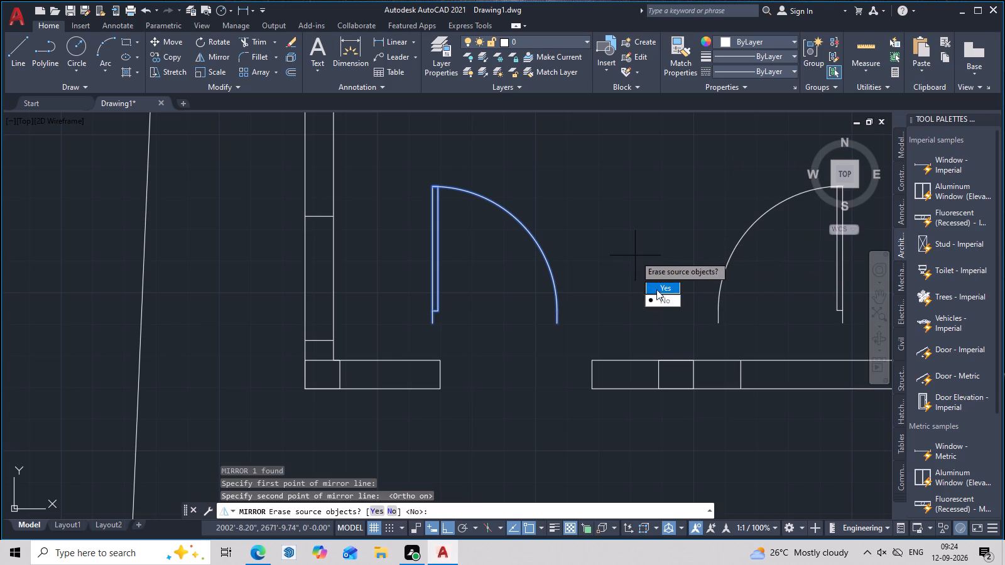
left_click_drag(657, 289, 635, 256)
Rotate the mirrored door 270° about the lower end of its hinge-side jamb line, so the leaf lies horizontal.
middle_click_drag(636, 261, 462, 262)
left_click_drag(701, 260, 538, 266)
left_click_drag(522, 266, 492, 268)
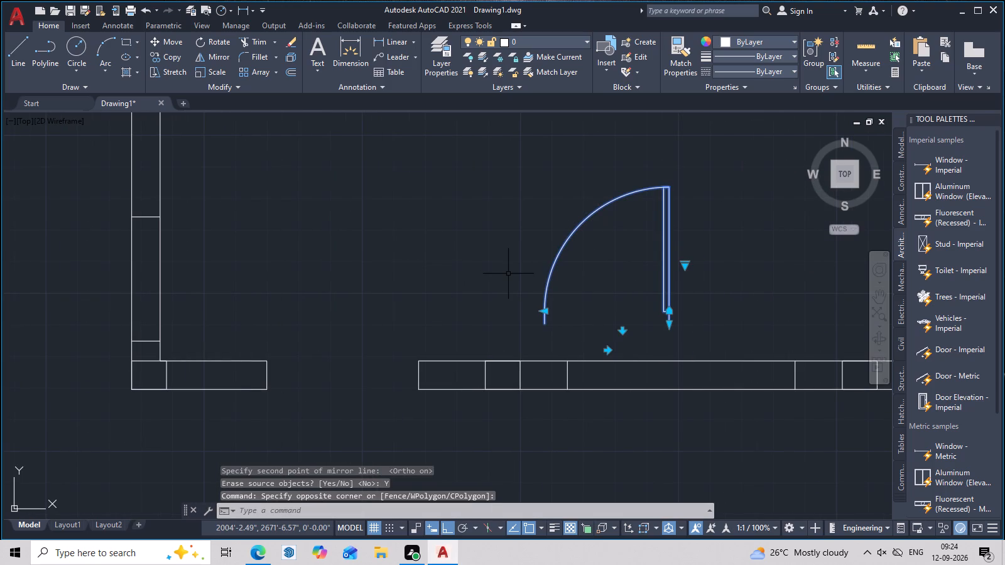
type("ro")
key("space")
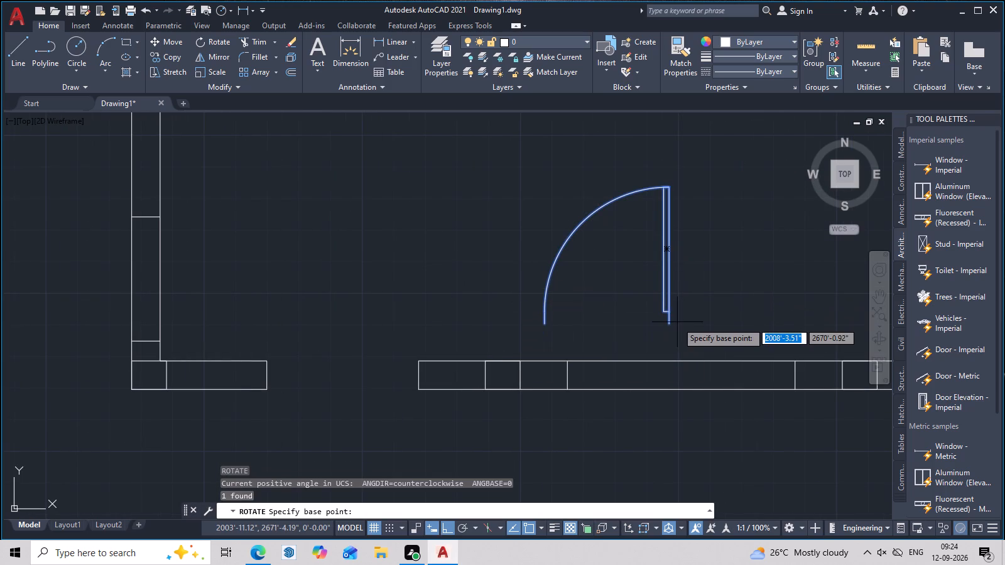
left_click(673, 325)
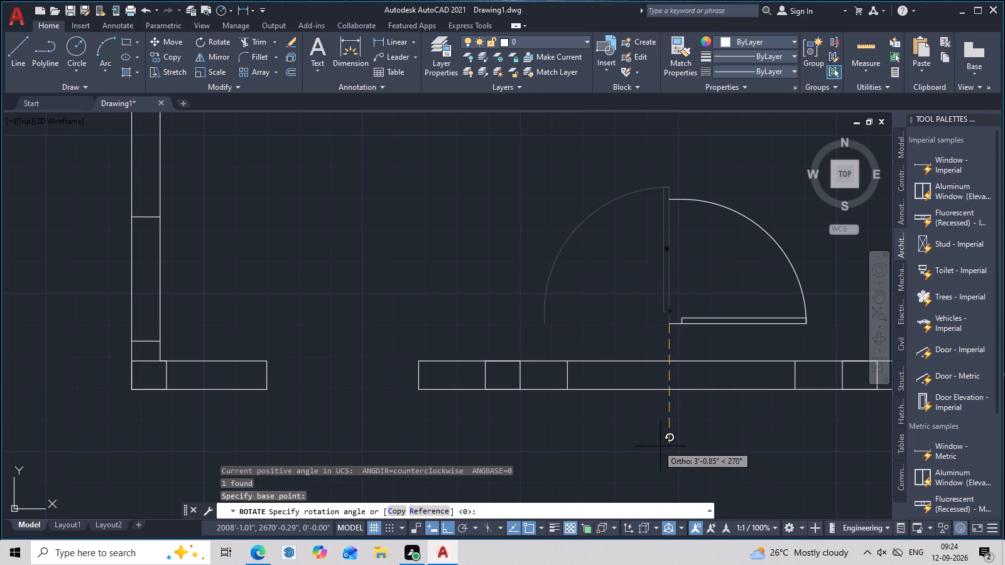
left_click(692, 460)
key("Escape")
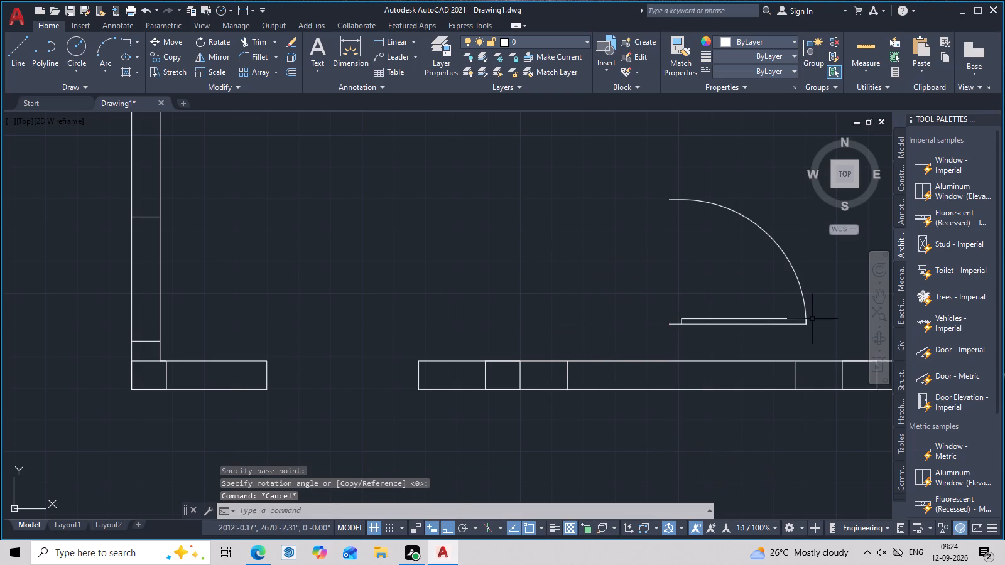
Move the door by its hinge-side jamb endpoint onto the midpoint of the lower cross line in the left exterior wall.
left_click(809, 315)
left_click(739, 324)
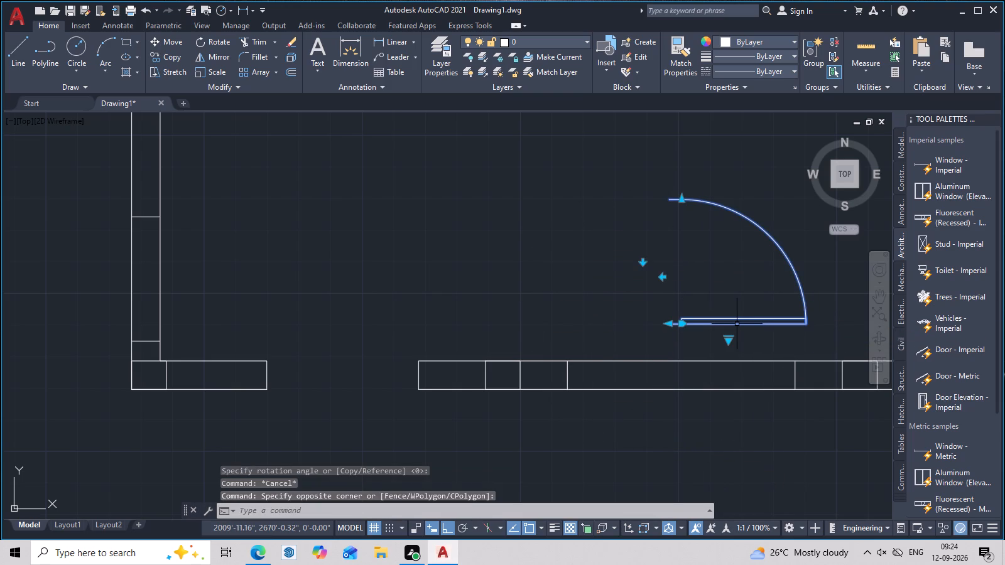
type("m")
key("space")
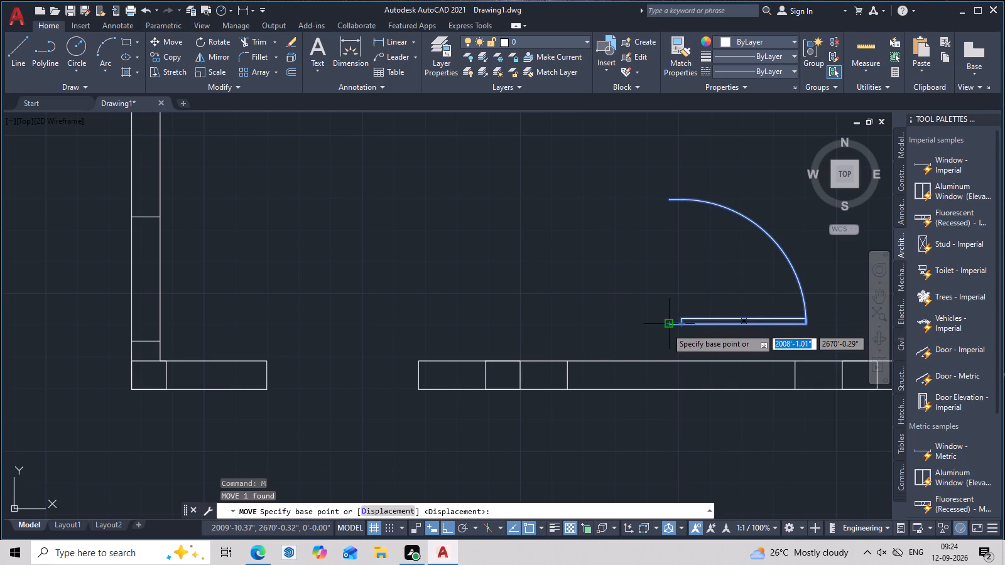
left_click(666, 328)
middle_click_drag(288, 332, 417, 353)
middle_click(417, 353)
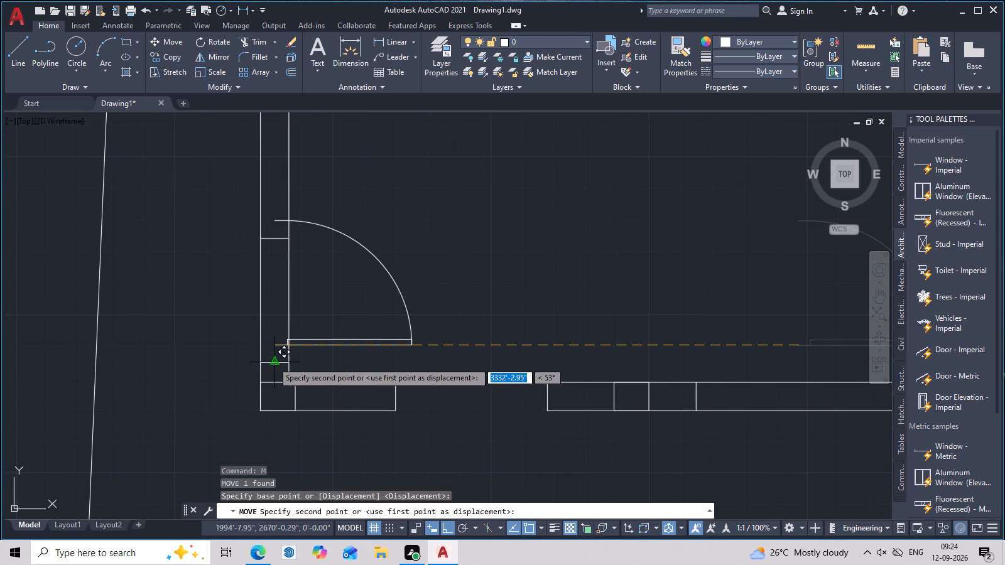
scroll(273, 362, "up", 2)
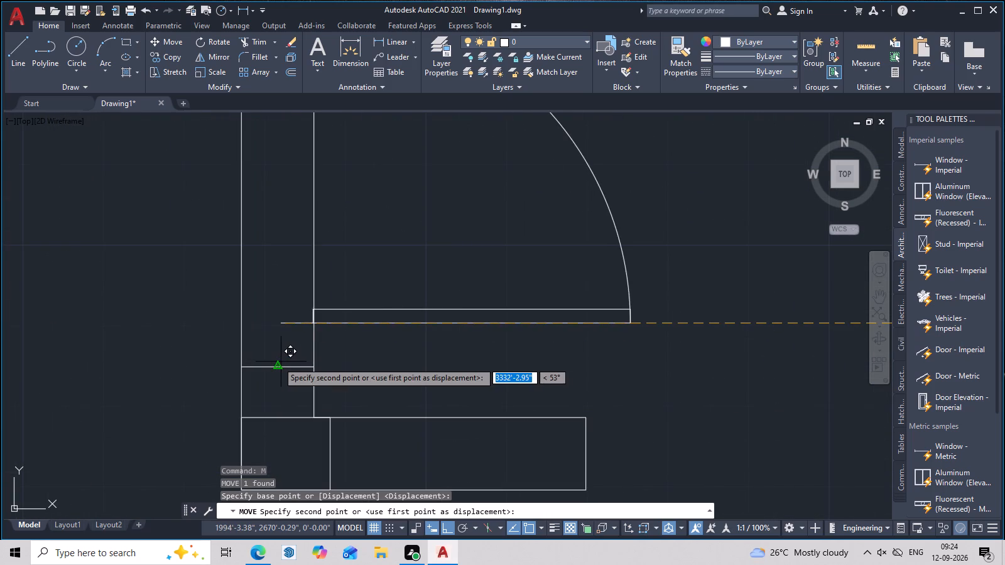
left_click(274, 362)
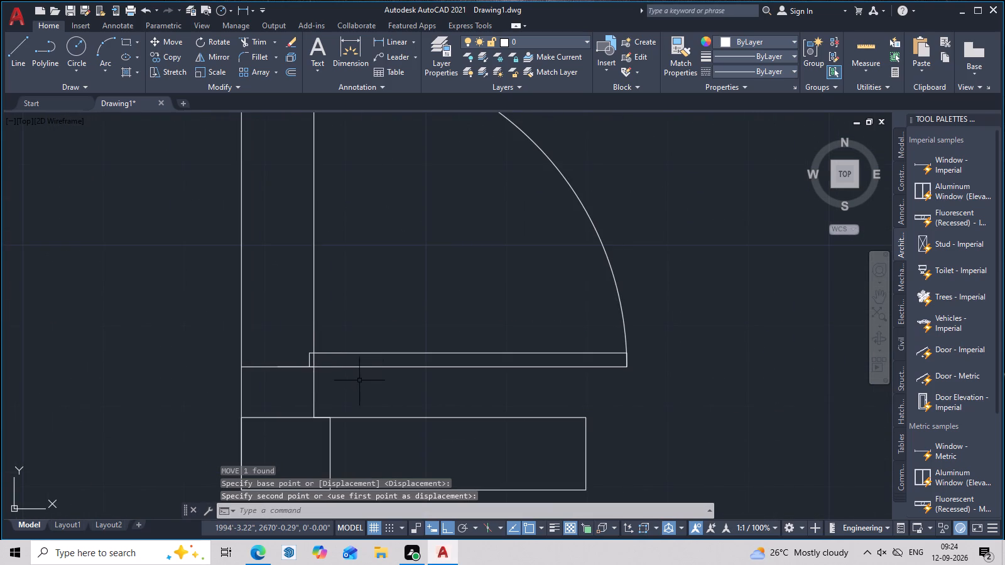
Move the door straight up by its hinge-side jamb endpoint, about 2.5" above the lower cross line in the left exterior wall.
scroll(437, 348, "down", 2)
middle_click_drag(440, 348, 450, 333)
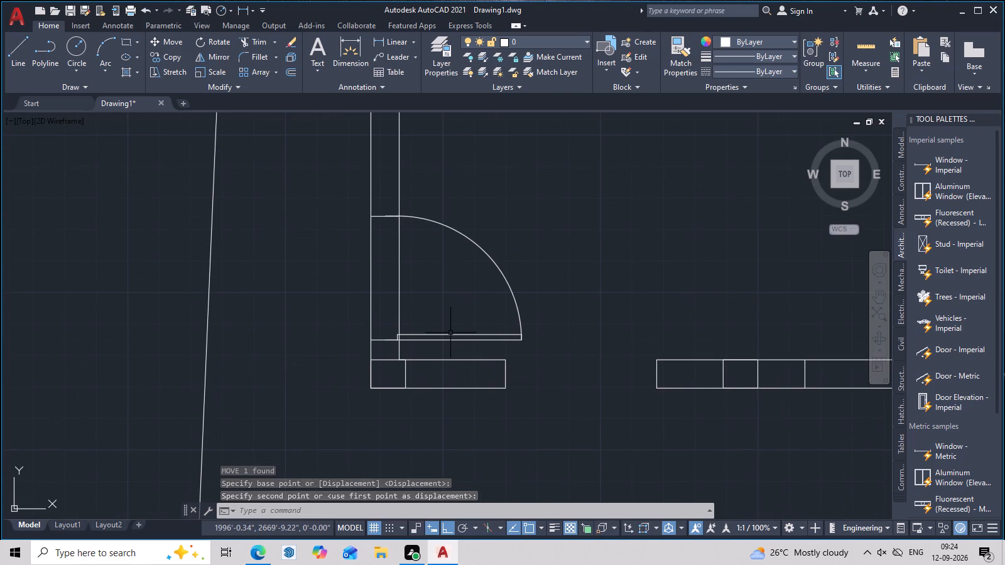
scroll(425, 343, "up", 2)
left_click(402, 338)
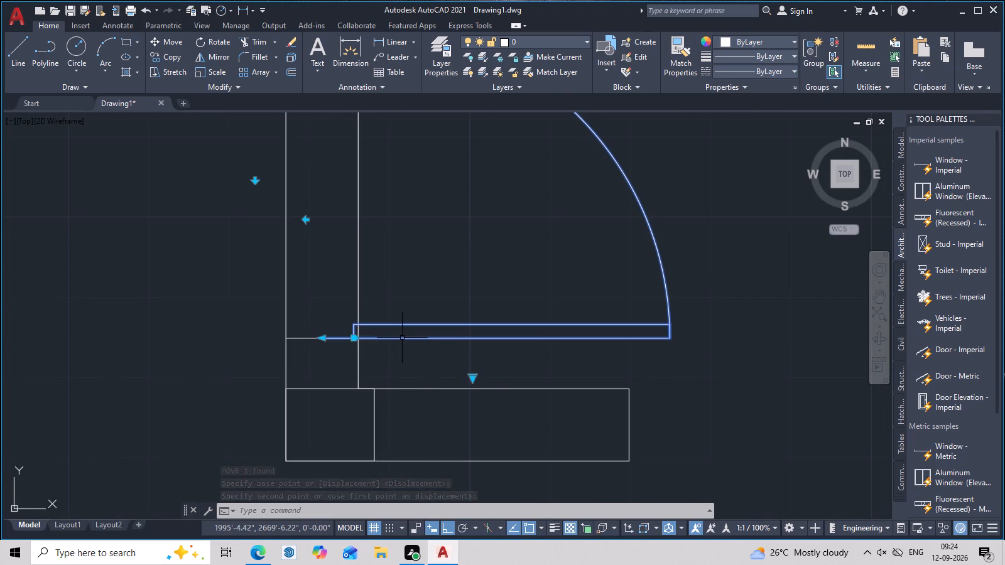
type("m")
key("space")
left_click(323, 335)
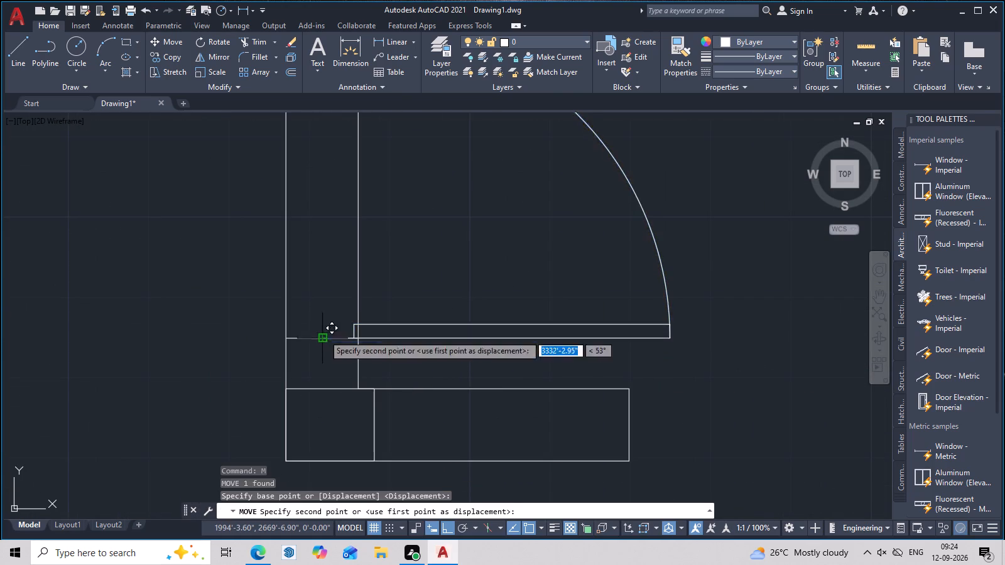
left_click(323, 318)
scroll(423, 351, "down", 1)
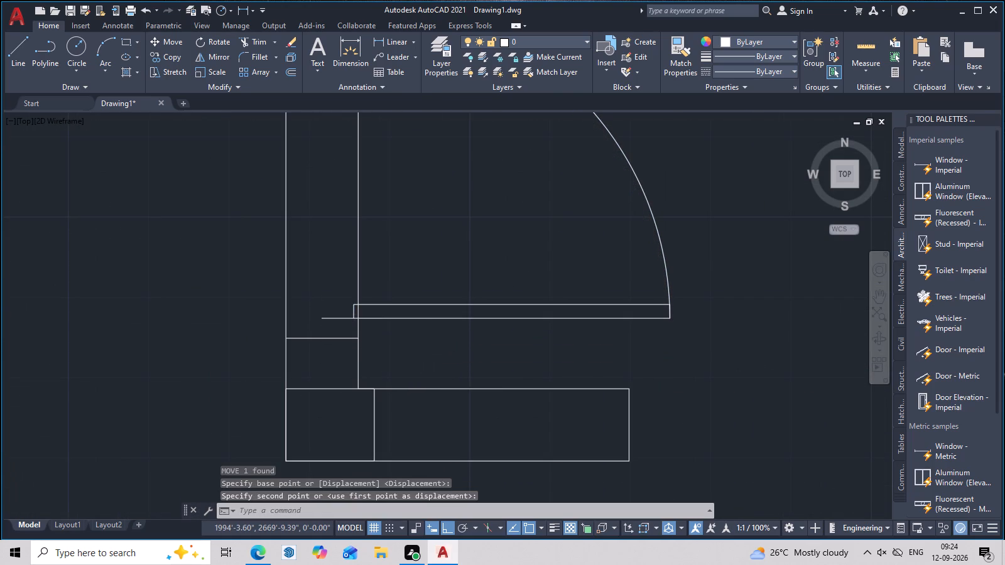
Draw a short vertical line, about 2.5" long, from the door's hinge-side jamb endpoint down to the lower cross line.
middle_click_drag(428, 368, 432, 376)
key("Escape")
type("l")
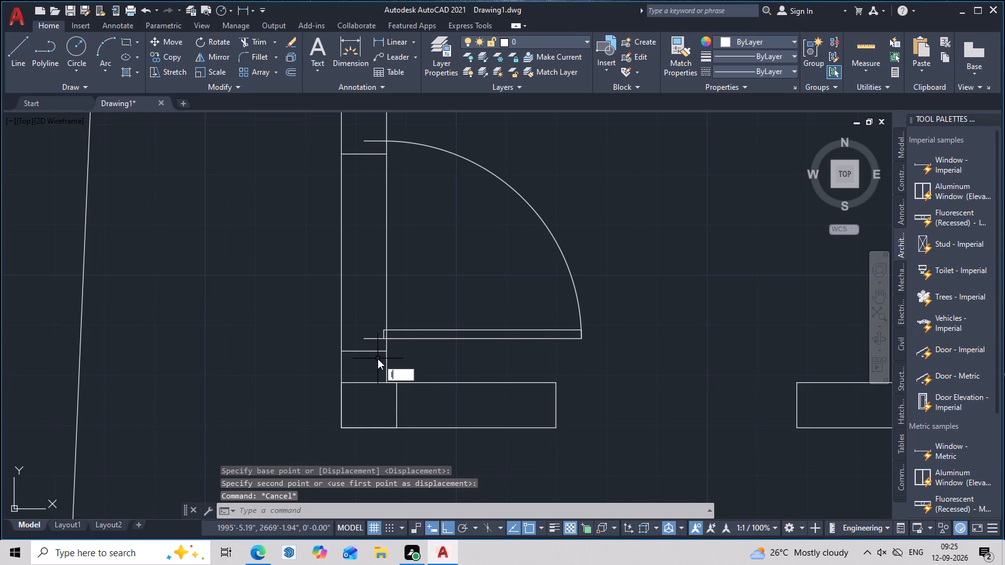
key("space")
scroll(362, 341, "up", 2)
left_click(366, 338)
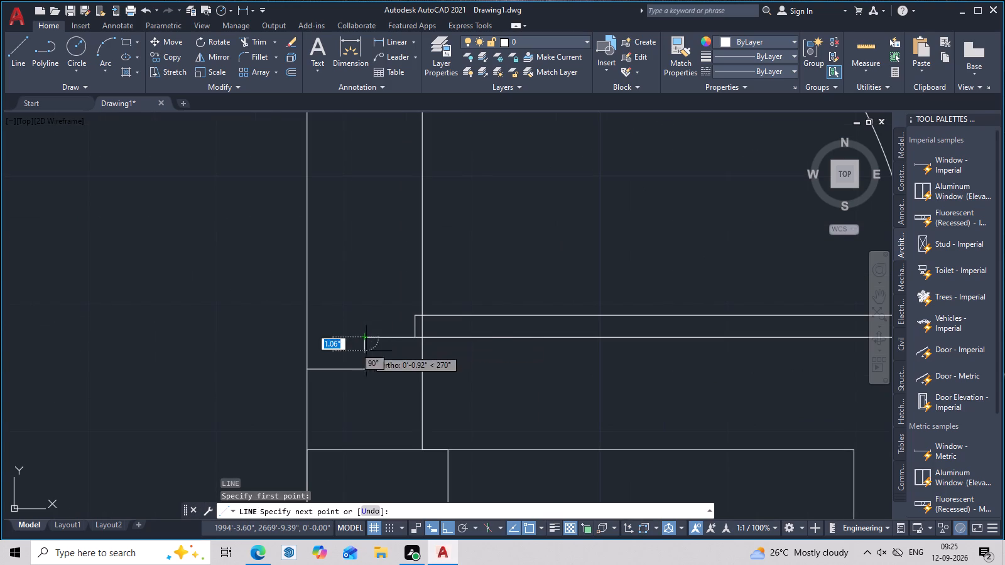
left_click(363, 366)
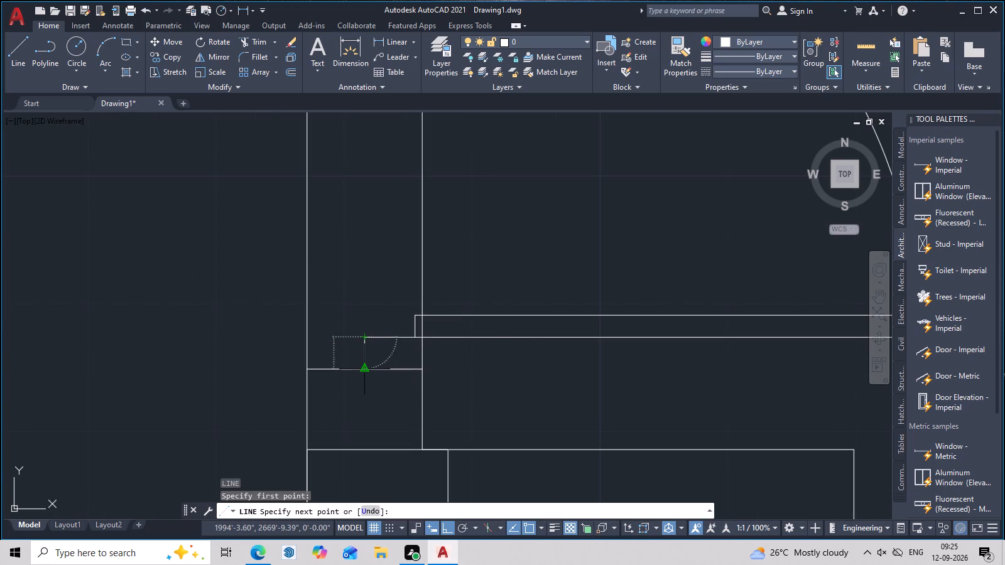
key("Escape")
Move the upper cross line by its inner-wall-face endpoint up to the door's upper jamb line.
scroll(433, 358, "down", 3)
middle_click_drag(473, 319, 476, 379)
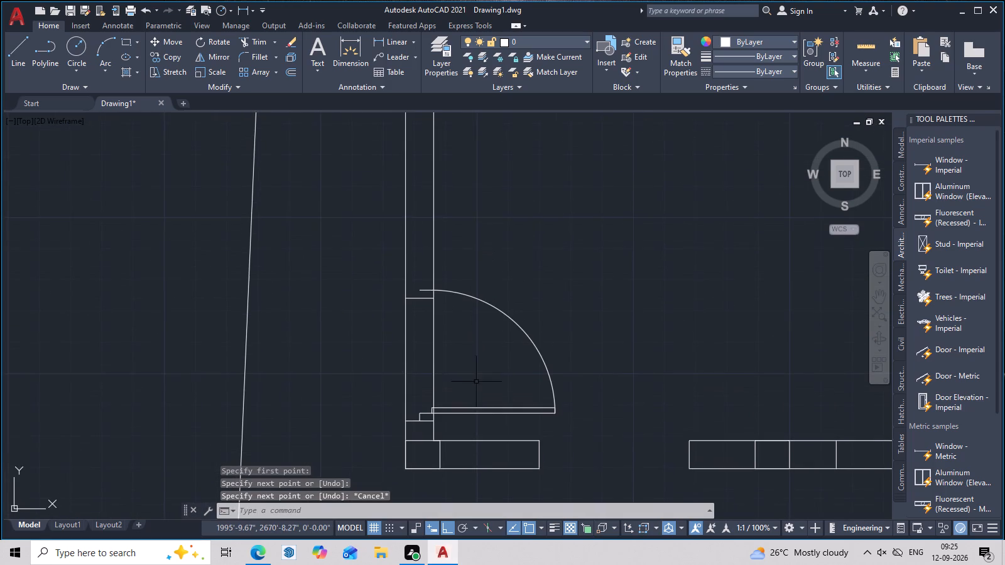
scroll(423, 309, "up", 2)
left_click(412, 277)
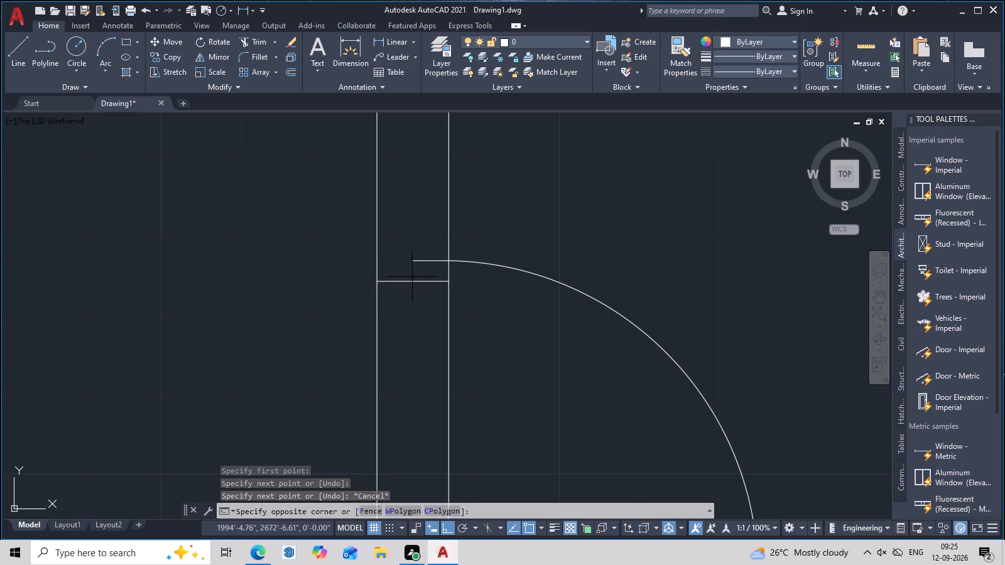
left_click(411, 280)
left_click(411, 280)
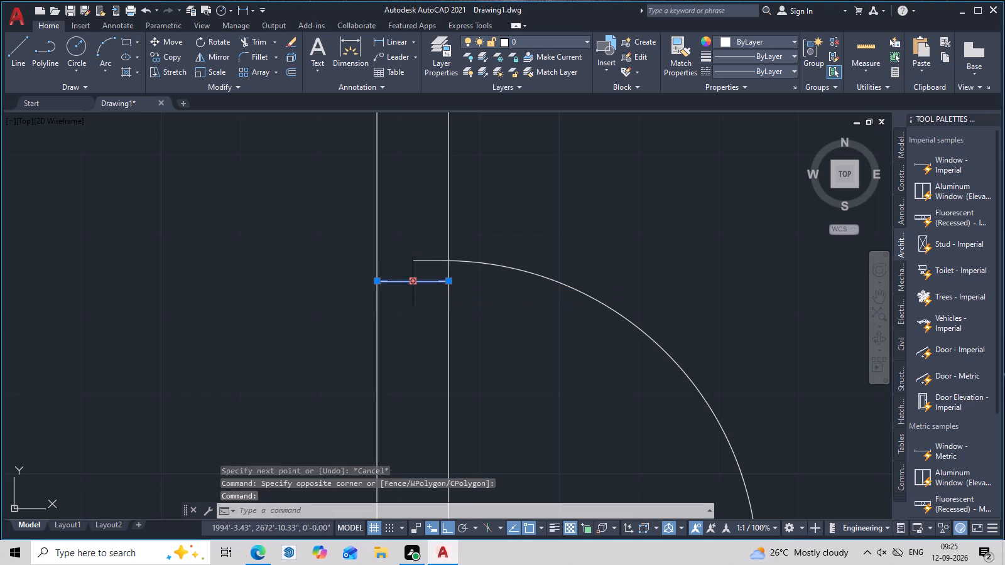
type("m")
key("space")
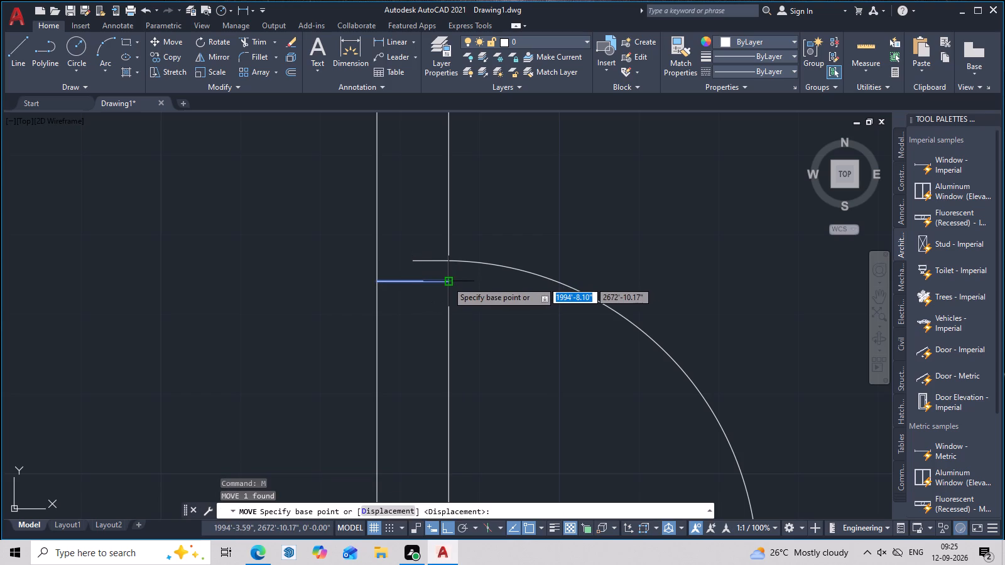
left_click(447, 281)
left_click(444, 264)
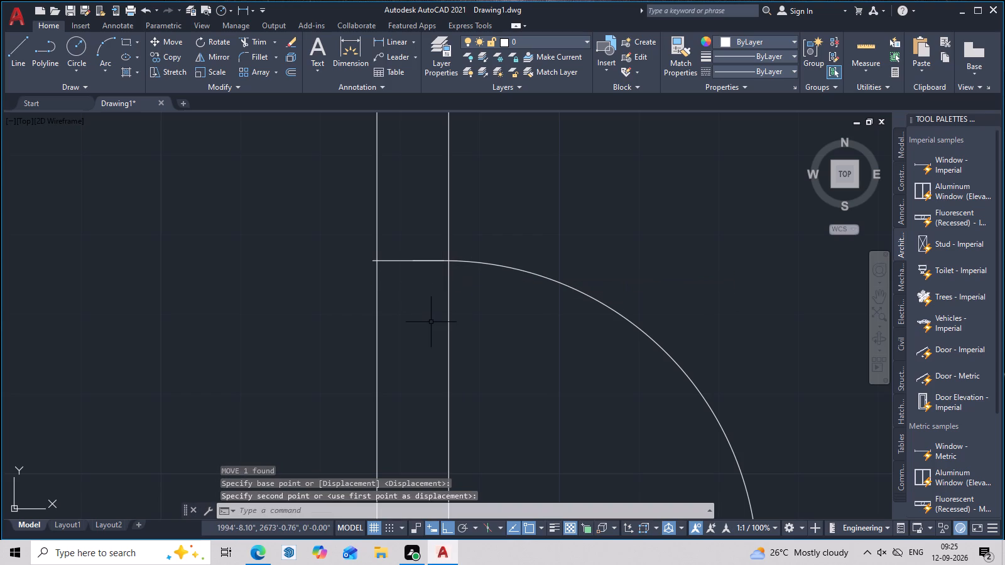
Erase the upper cross line at the top of the door.
left_click(388, 261)
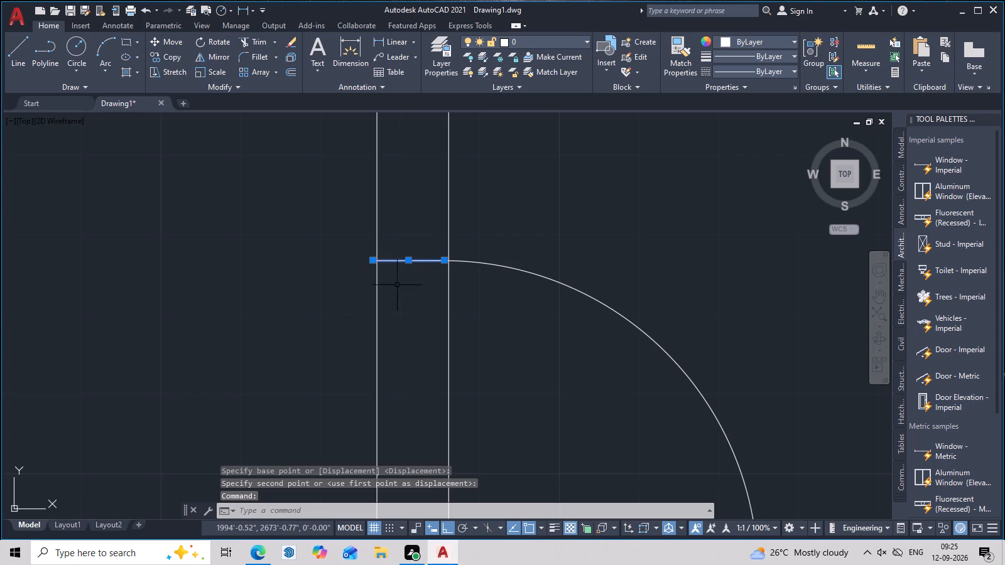
key("Delete")
Offset the lower cross line in the left exterior wall upward by 3'3.27".
scroll(423, 356, "down", 4)
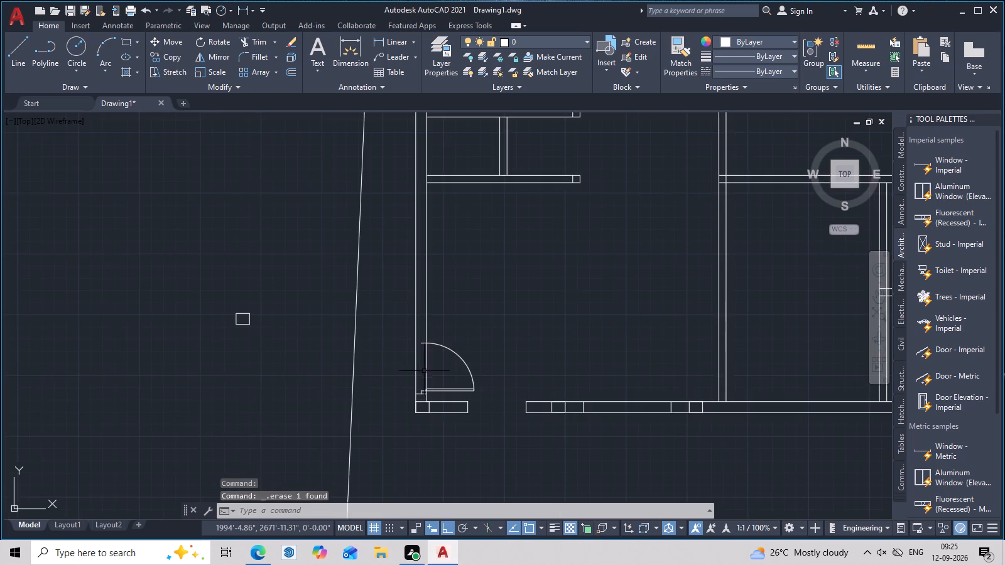
scroll(419, 382, "up", 3)
middle_click_drag(419, 396, 428, 384)
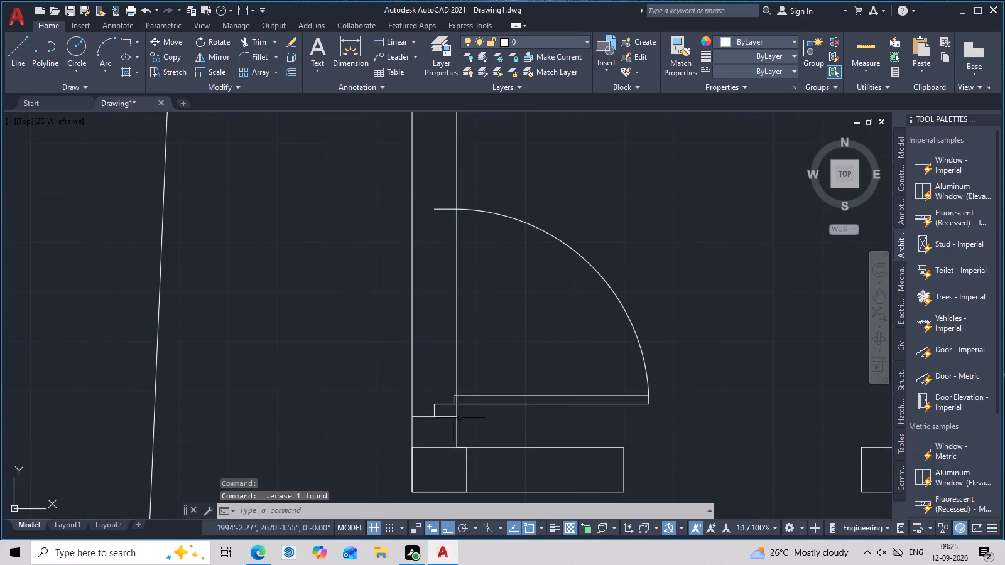
key("Escape")
type("o")
key("space")
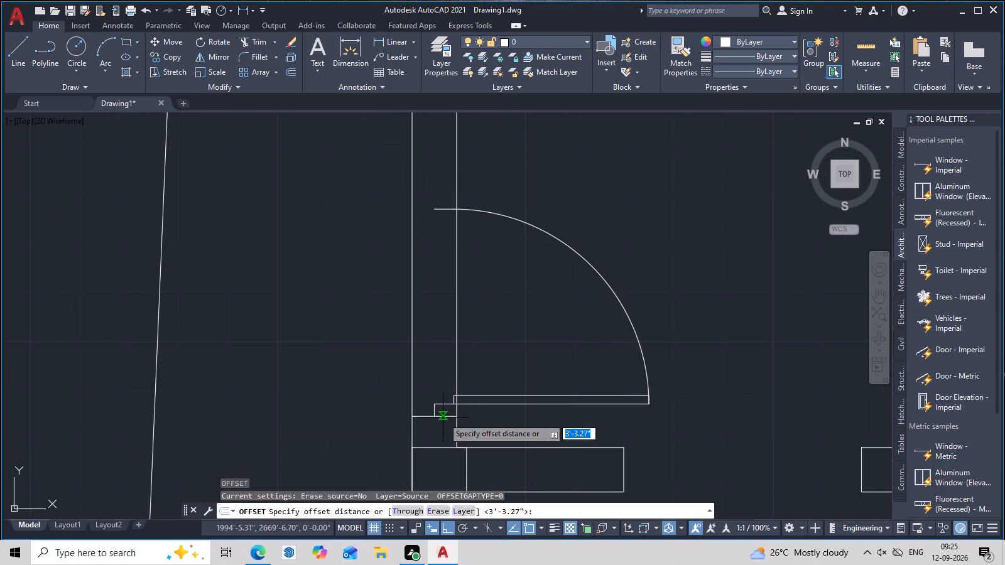
key("space")
left_click(431, 416)
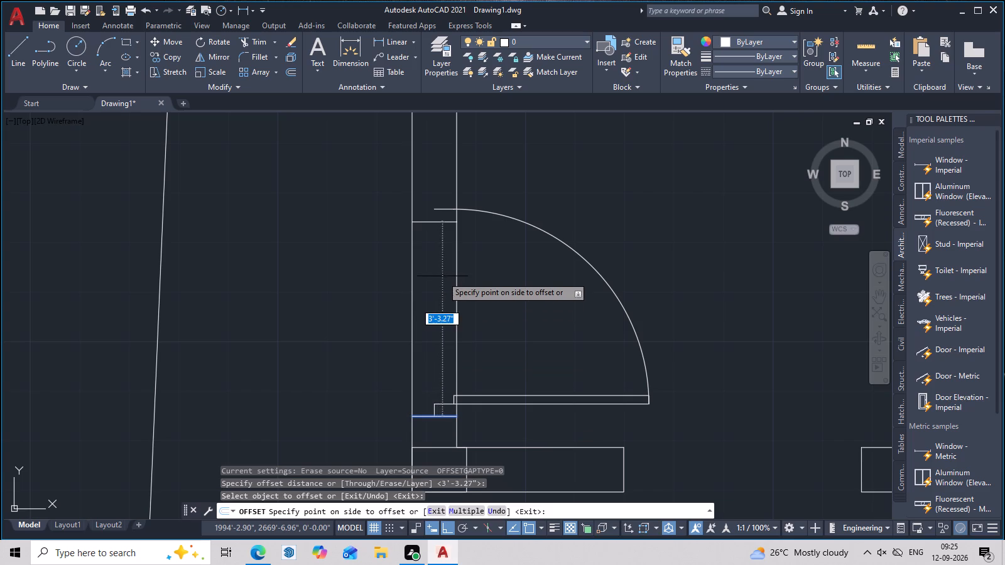
left_click(435, 267)
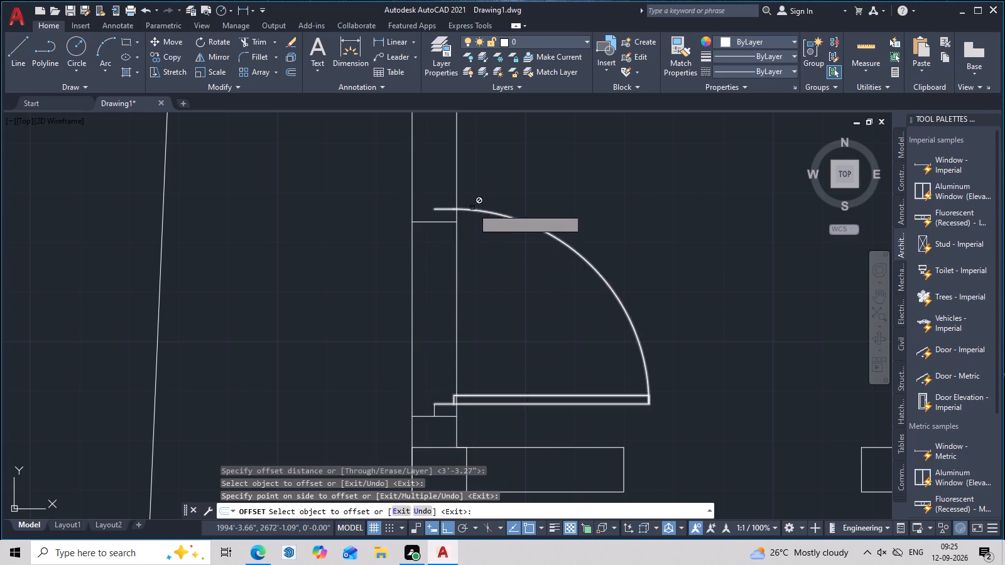
key("Escape")
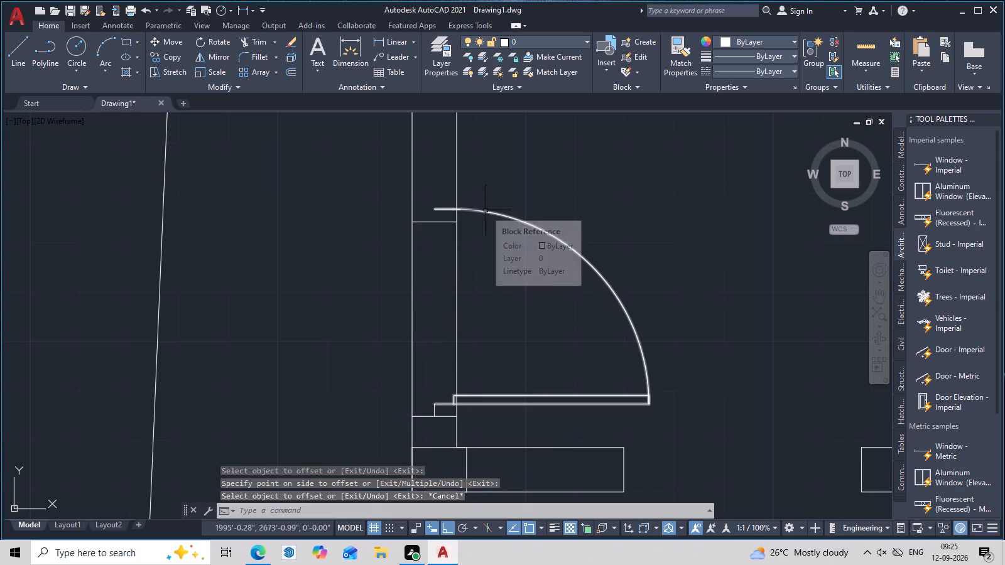
Move the new upper cross line by its inner-wall-face endpoint up to where the door's upper jamb line crosses that wall face.
left_click(445, 220)
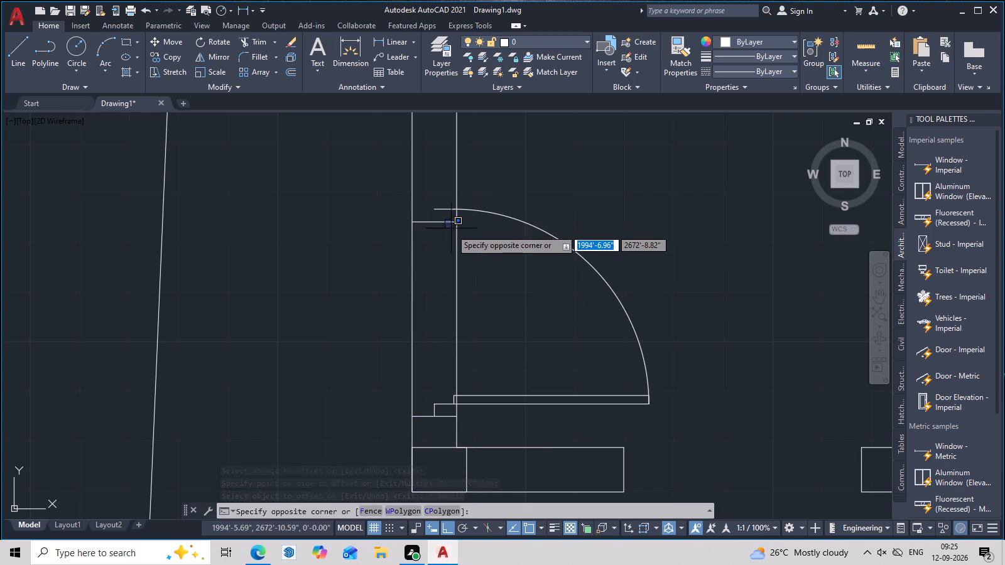
left_click(438, 224)
type("m")
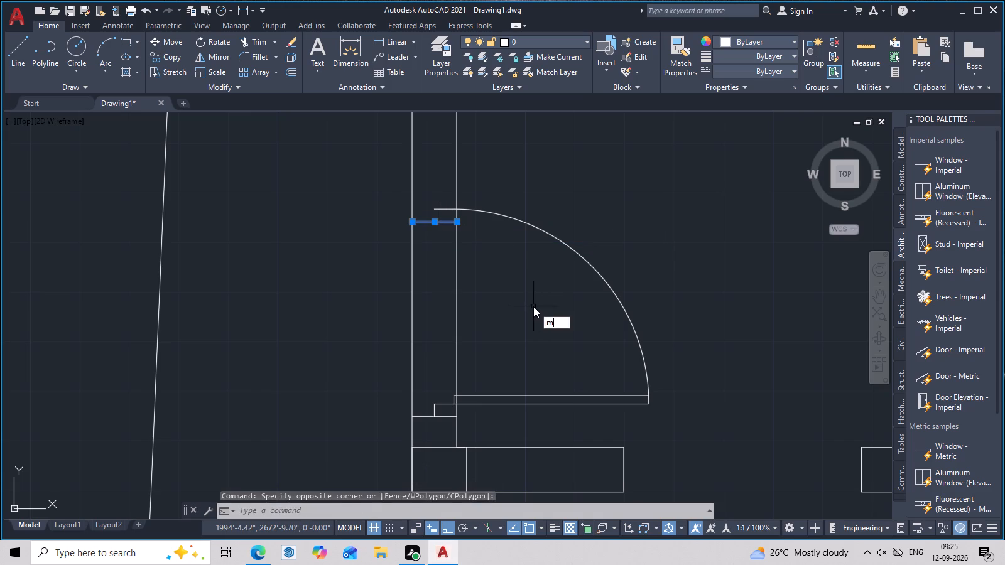
key("space")
scroll(533, 289, "up", 3)
middle_click_drag(472, 232, 601, 444)
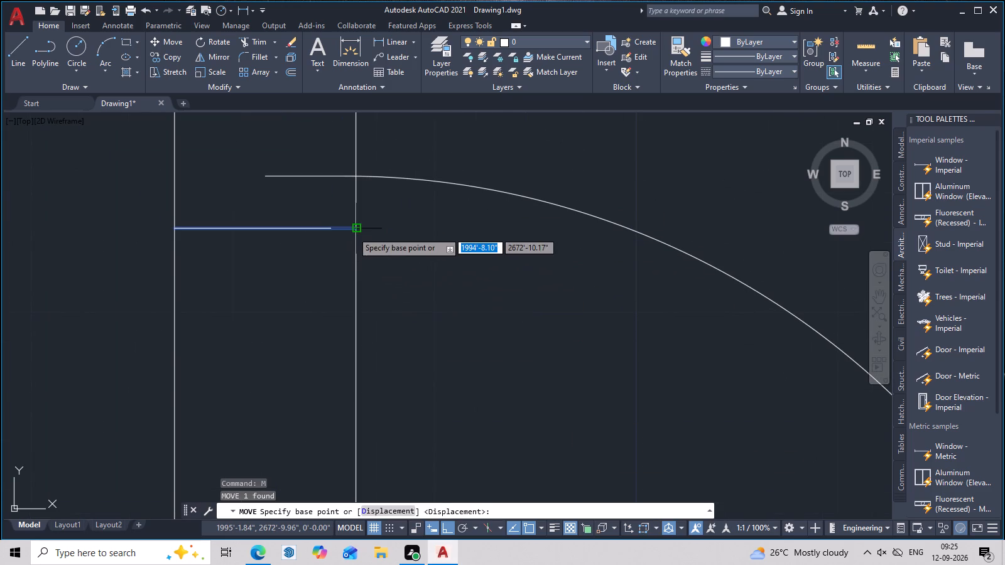
left_click(352, 232)
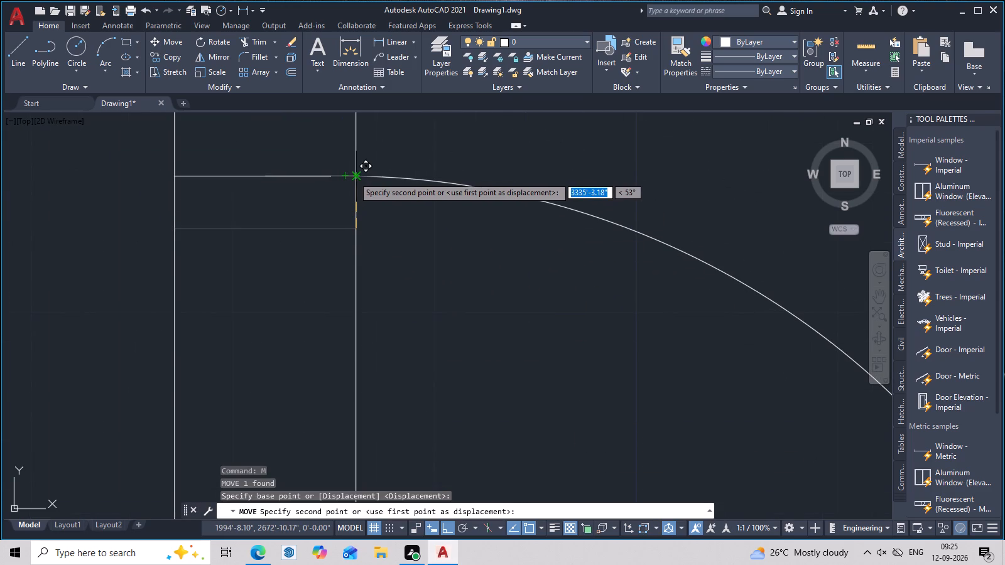
left_click(353, 177)
Trim the left exterior wall's inner face line between the upper and lower cross lines, including the pieces at the door leaf.
scroll(355, 218, "down", 6)
middle_click_drag(433, 259, 469, 262)
scroll(426, 259, "up", 2)
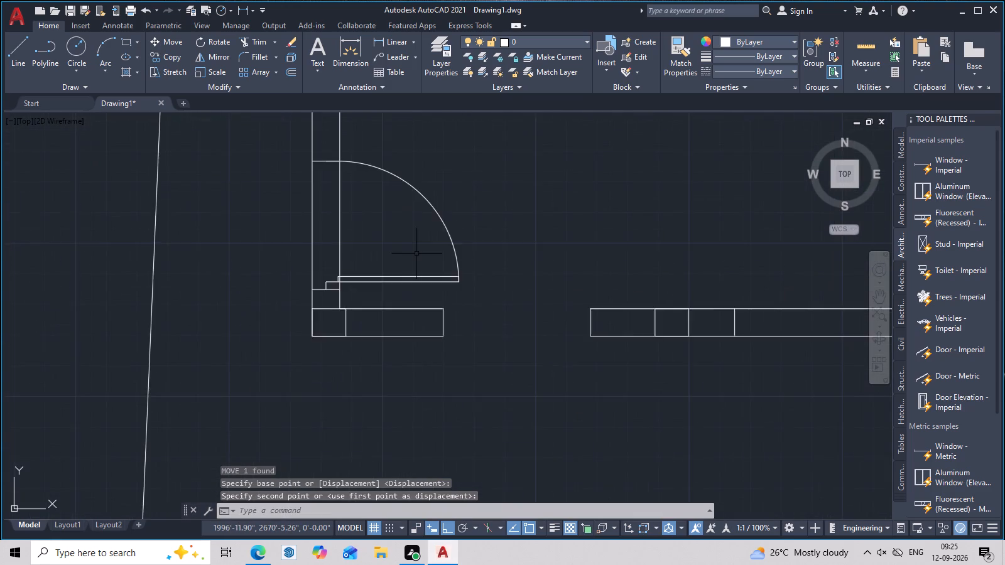
middle_click_drag(421, 256, 477, 286)
key("Escape")
key("t")
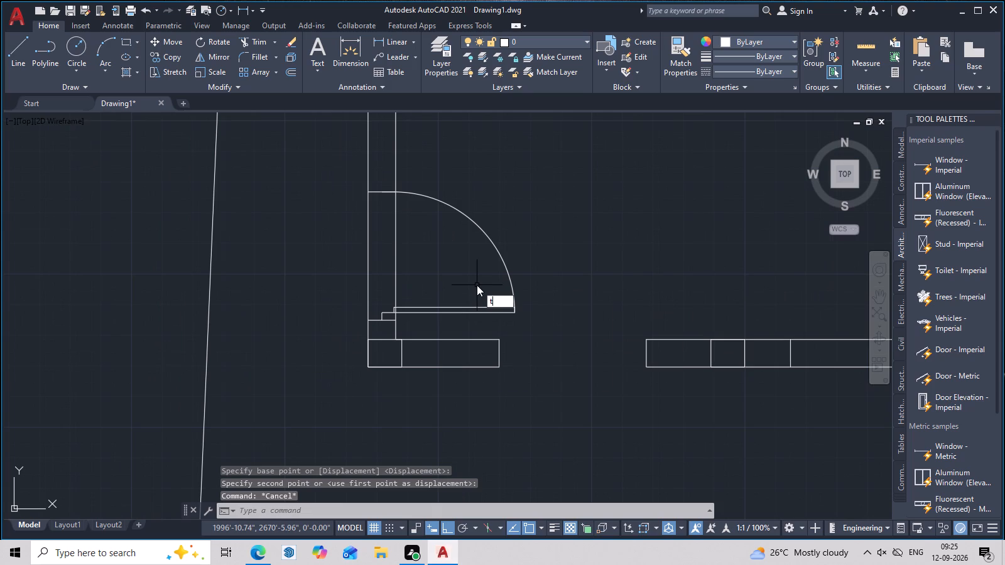
type("r")
key("space")
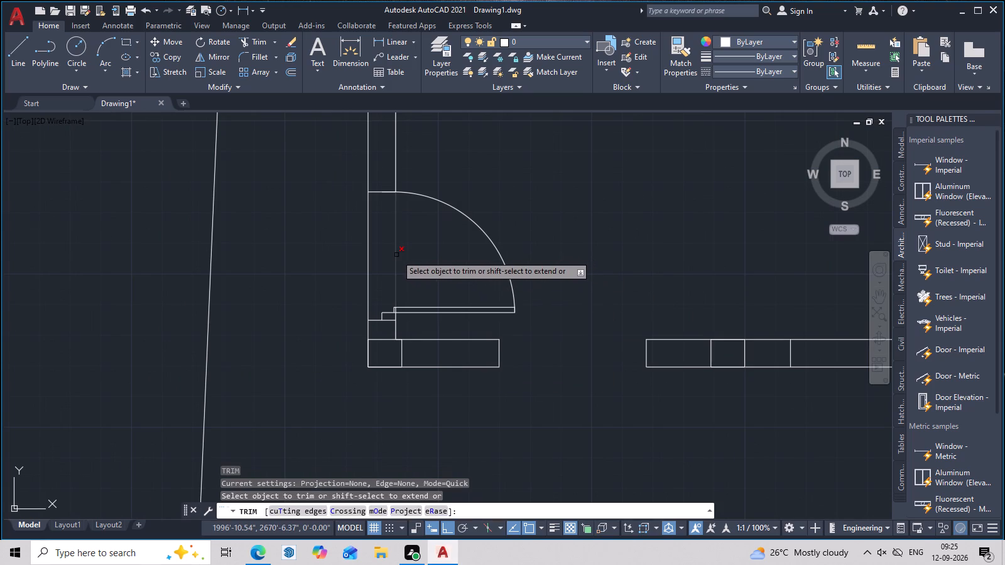
left_click(396, 255)
scroll(399, 317, "up", 3)
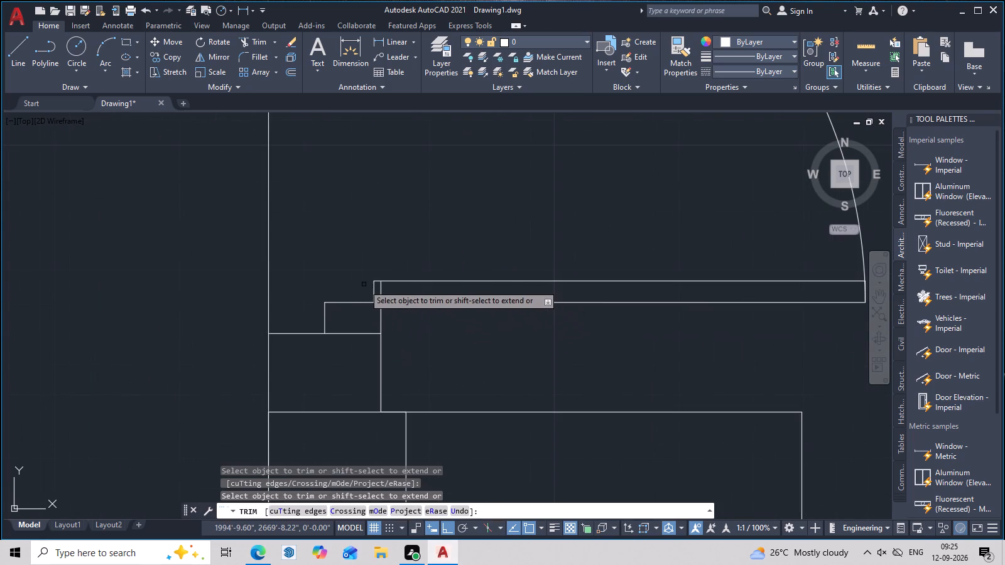
left_click(380, 289)
left_click(381, 315)
scroll(421, 340, "down", 2)
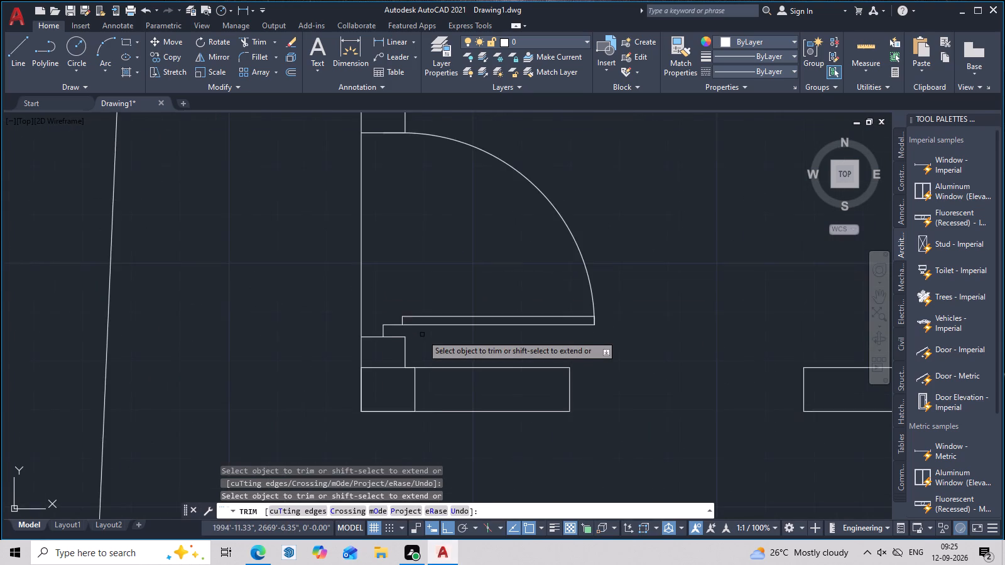
scroll(422, 335, "down", 2)
middle_click_drag(511, 297, 511, 281)
middle_click(511, 281)
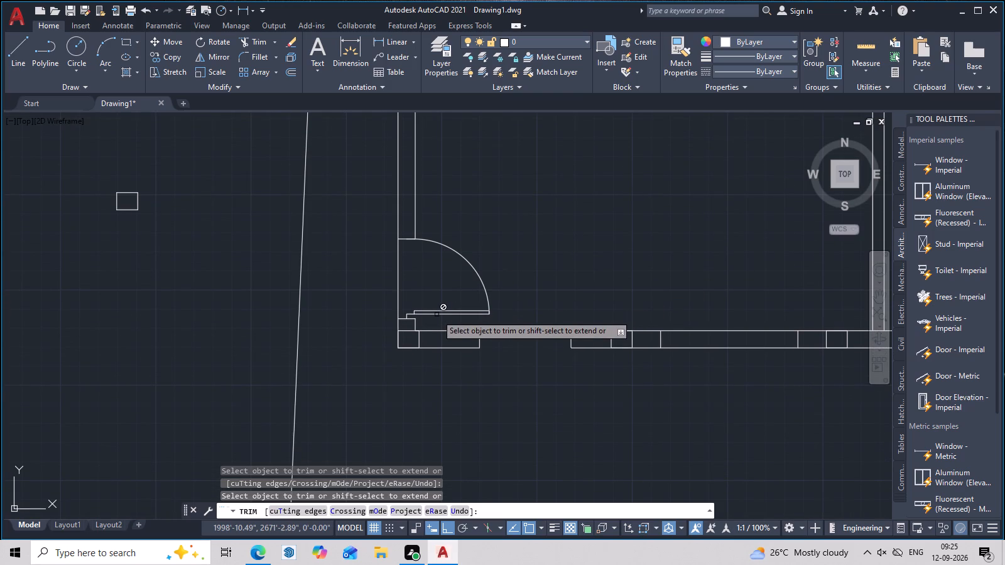
scroll(430, 321, "up", 2)
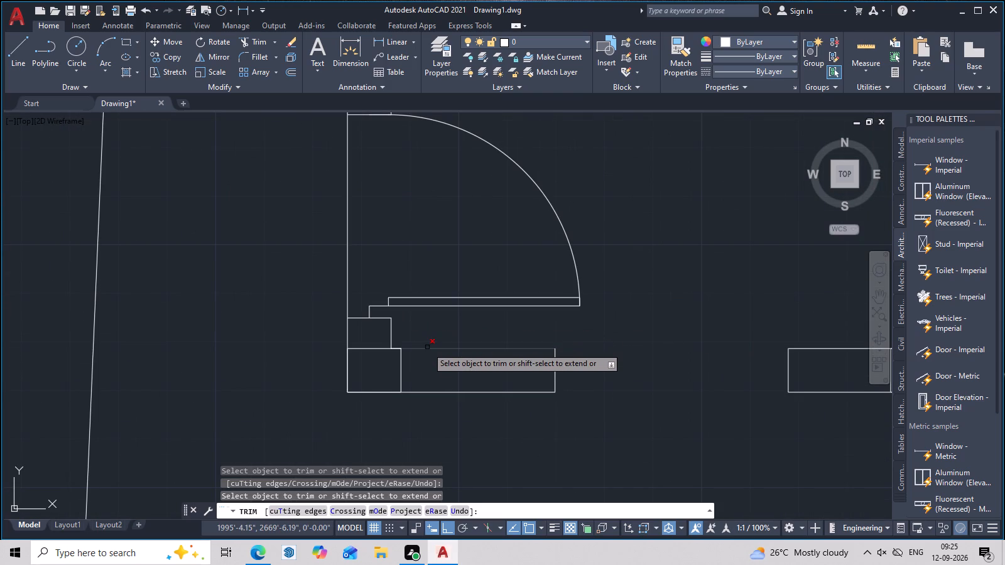
key("Escape")
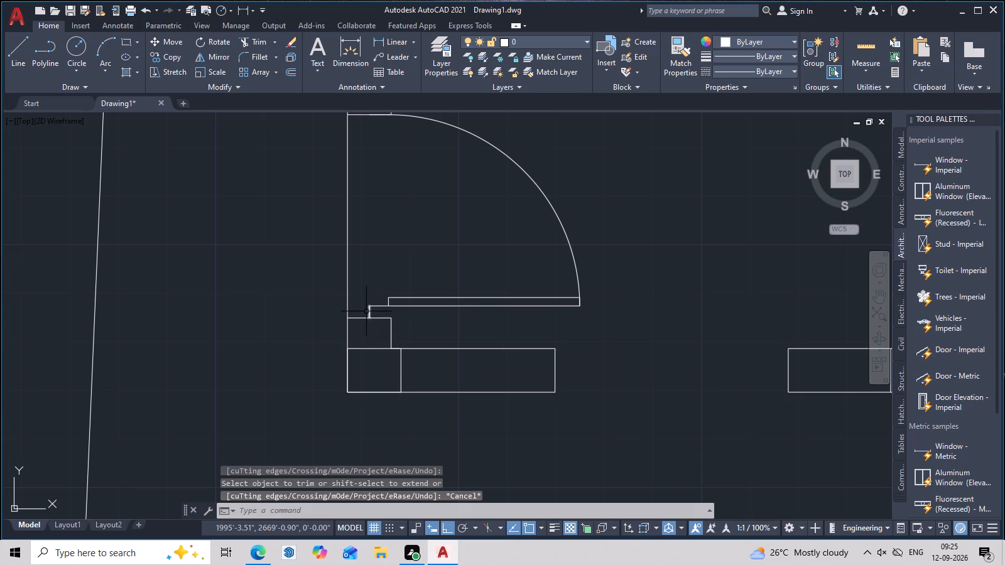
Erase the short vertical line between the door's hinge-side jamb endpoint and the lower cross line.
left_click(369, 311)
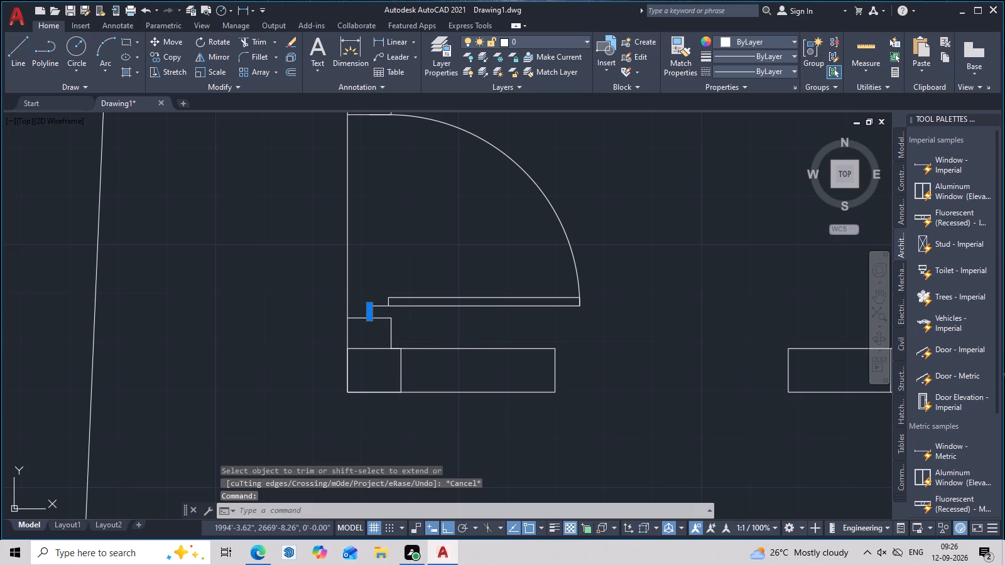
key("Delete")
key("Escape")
Move the door block by its hinge-side jamb endpoint down to the midpoint of the lower cross line in the left exterior wall.
key("m")
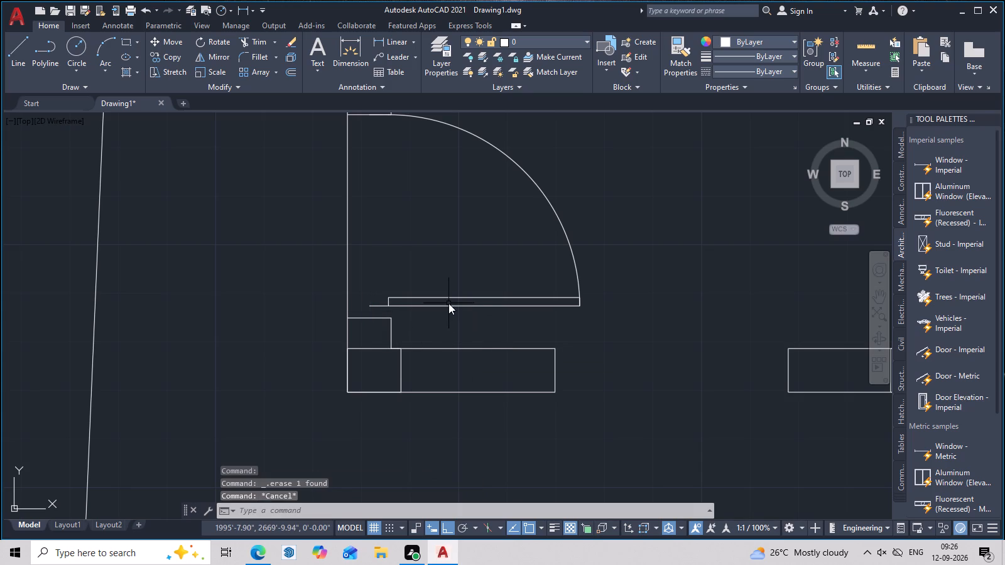
key("space")
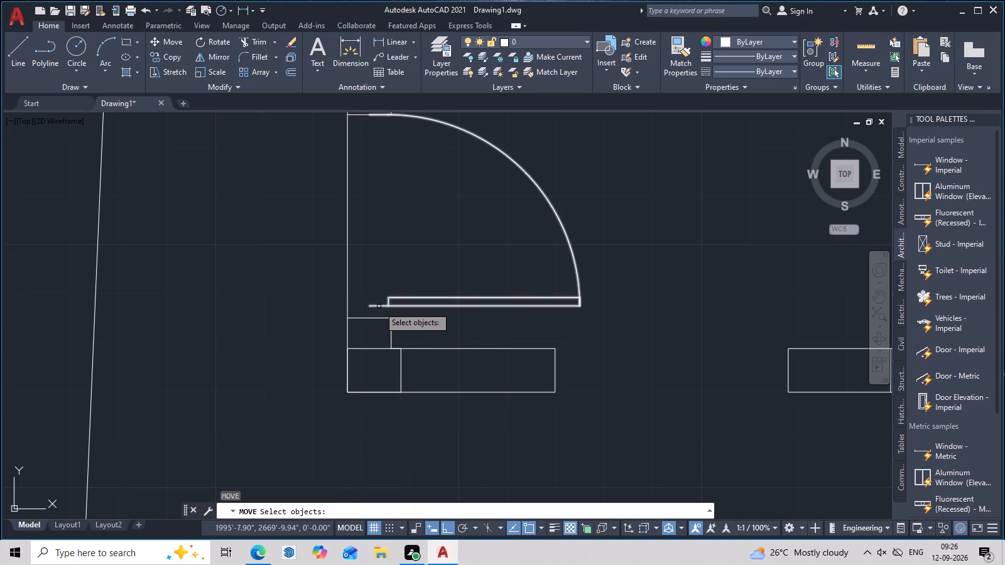
left_click(379, 306)
right_click(379, 305)
double_click(374, 304)
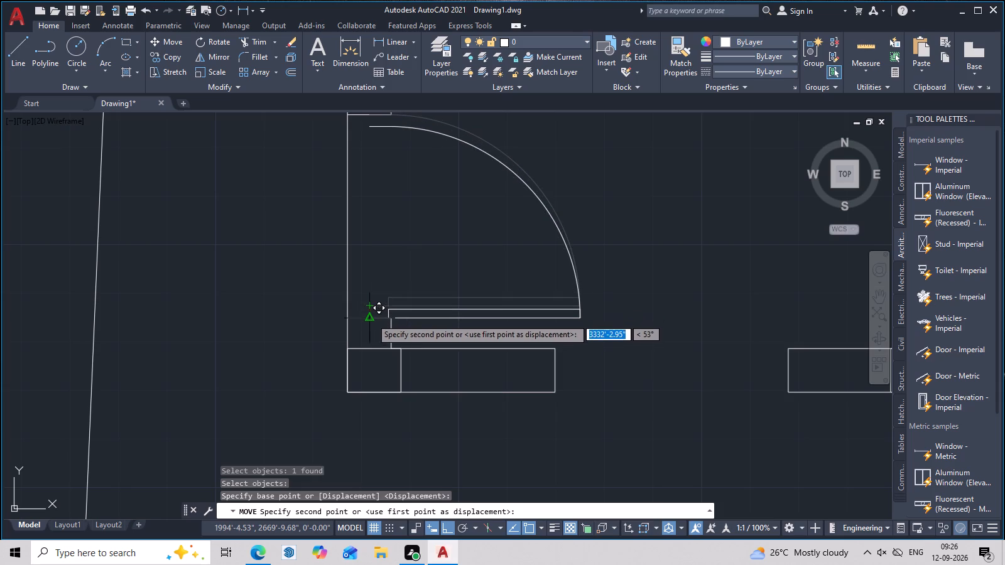
double_click(370, 320)
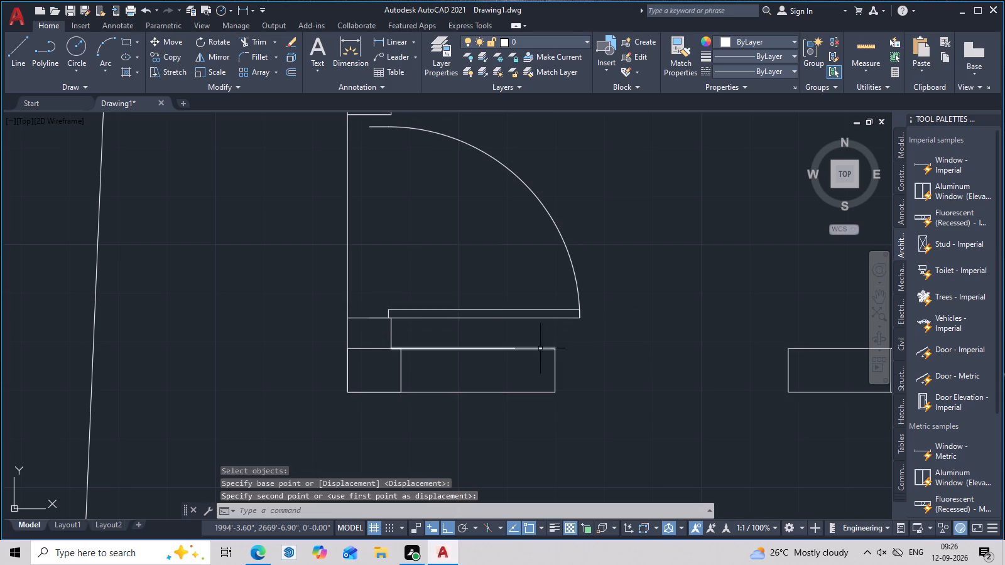
Move the upper cross line by its inner-wall-face endpoint down to the door's upper jamb line.
middle_click_drag(552, 350, 654, 375)
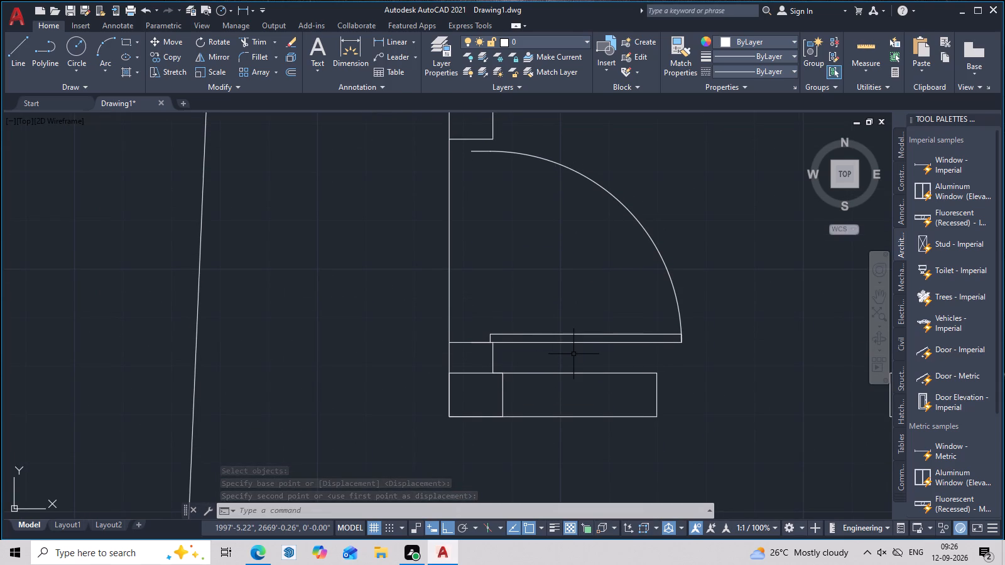
middle_click_drag(560, 260, 560, 293)
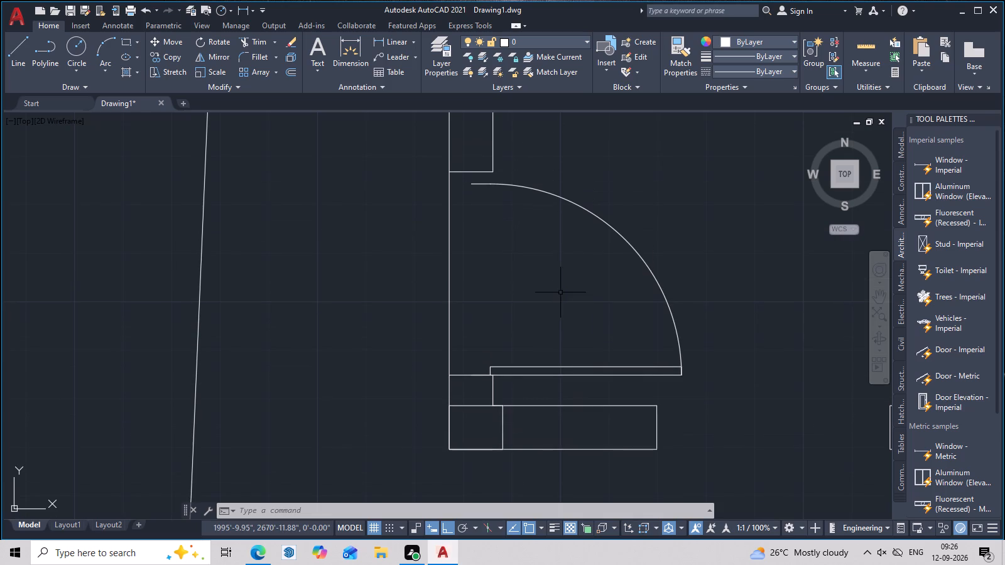
key("Escape")
scroll(479, 168, "up", 2)
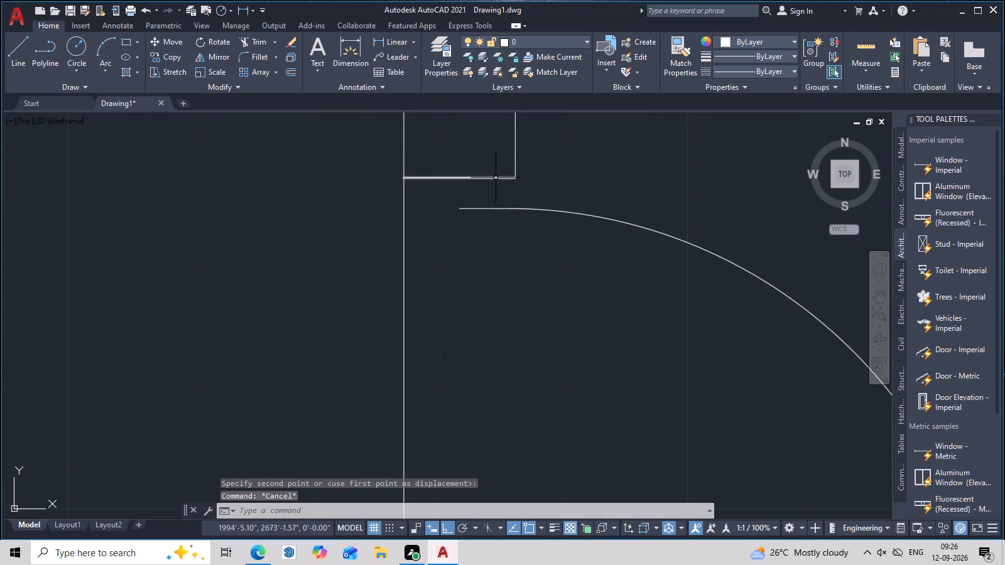
left_click(496, 177)
type("m")
key("space")
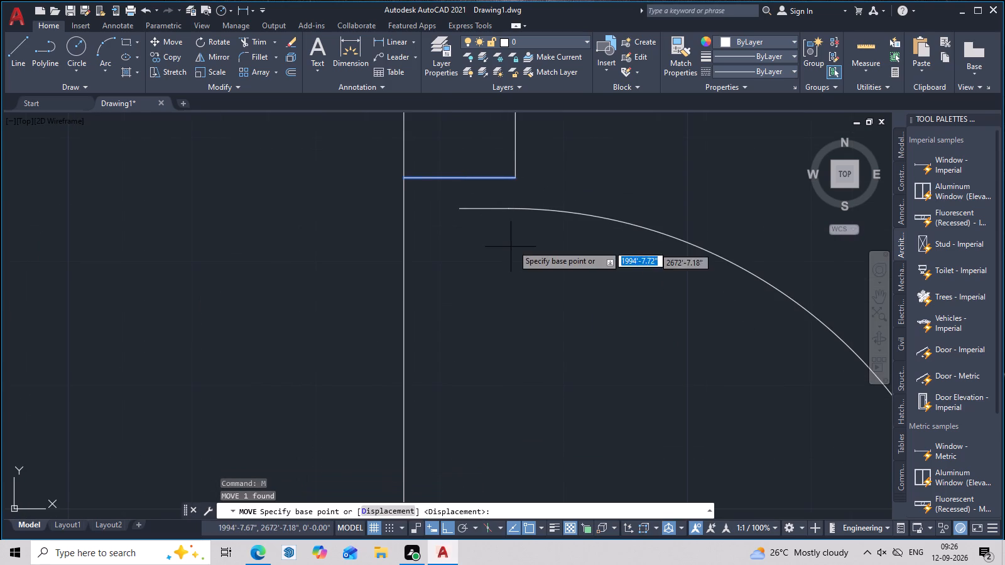
left_click(514, 178)
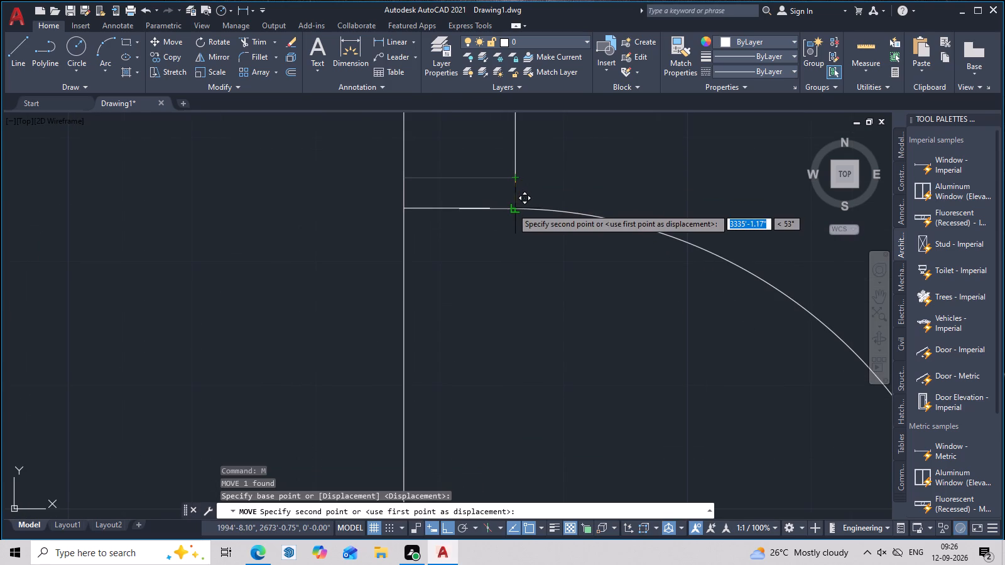
left_click(512, 208)
key("Escape")
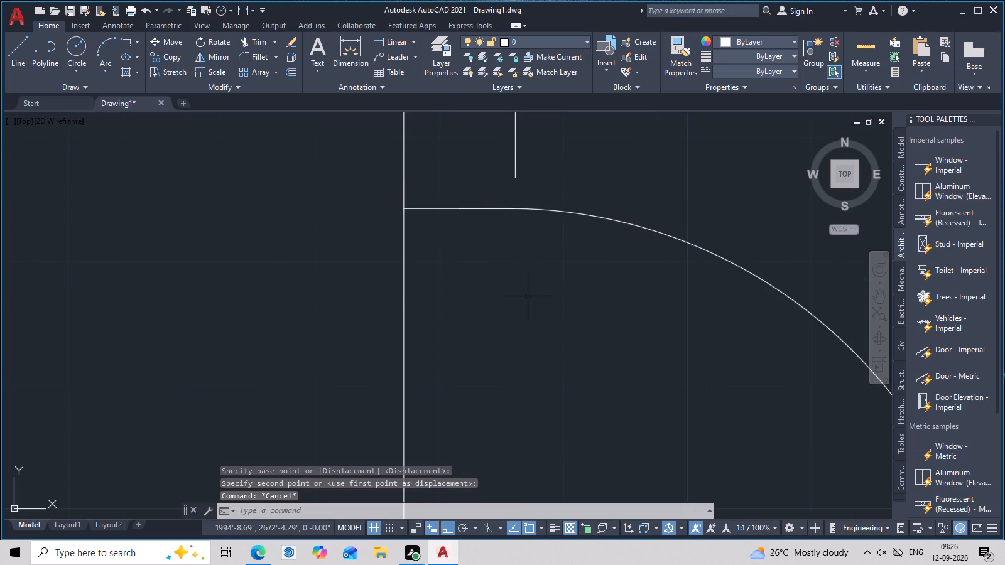
Extend the left exterior wall's inner face line down to the moved upper cross line.
key("e")
type("x")
key("space")
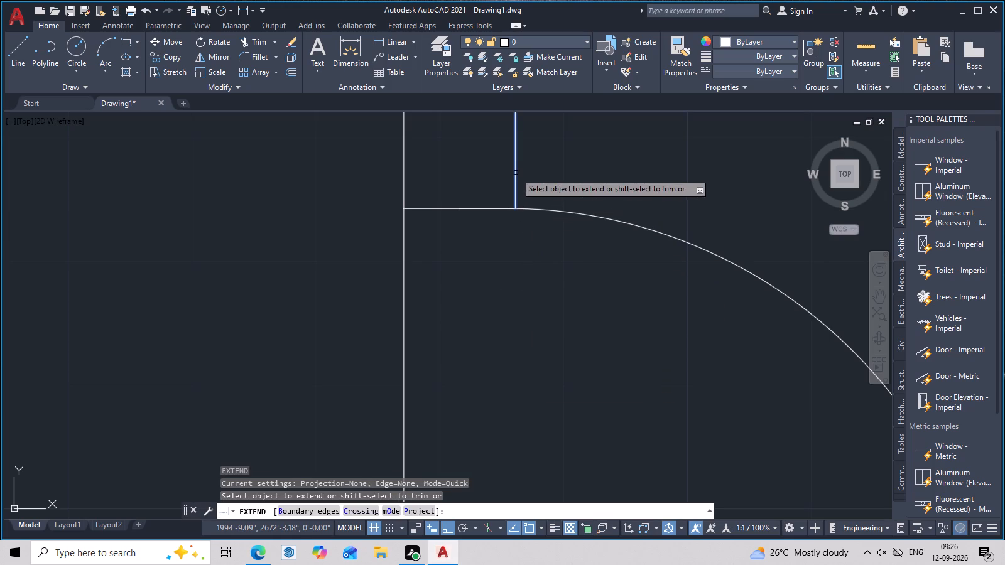
left_click(516, 173)
scroll(522, 234, "down", 1)
key("Escape")
Examine the fitted corner door and the adjoining left and bottom exterior walls.
scroll(526, 234, "down", 3)
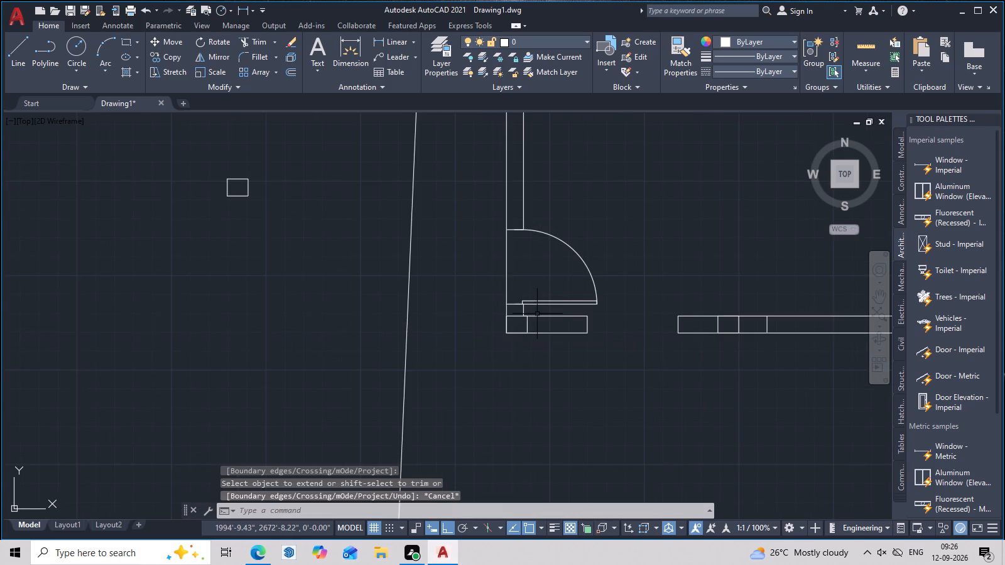
middle_click_drag(537, 314, 484, 304)
scroll(563, 339, "up", 2)
middle_click_drag(553, 342, 497, 354)
scroll(485, 360, "down", 2)
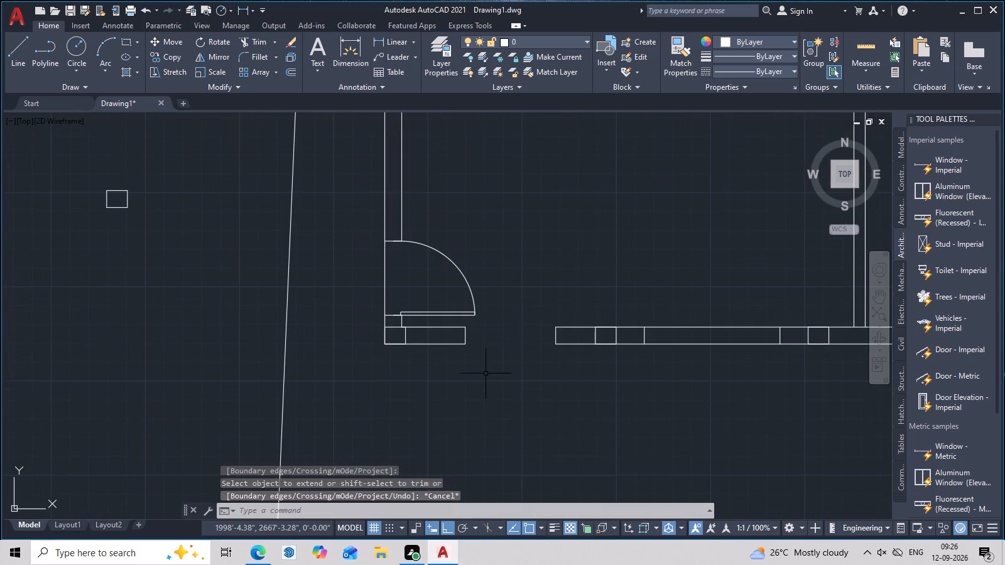
middle_click_drag(468, 382, 444, 389)
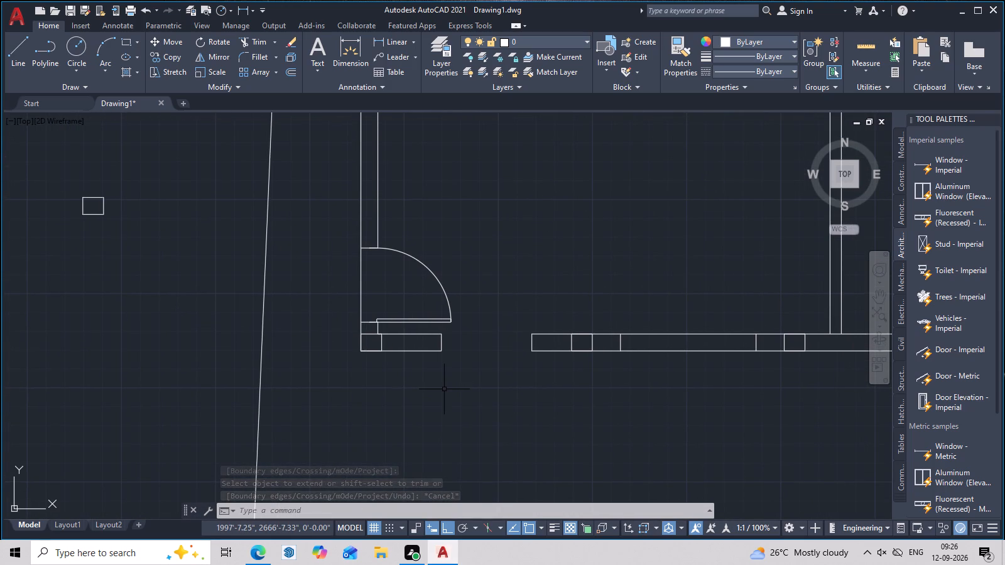
middle_click_drag(587, 399, 567, 422)
scroll(497, 276, "down", 2)
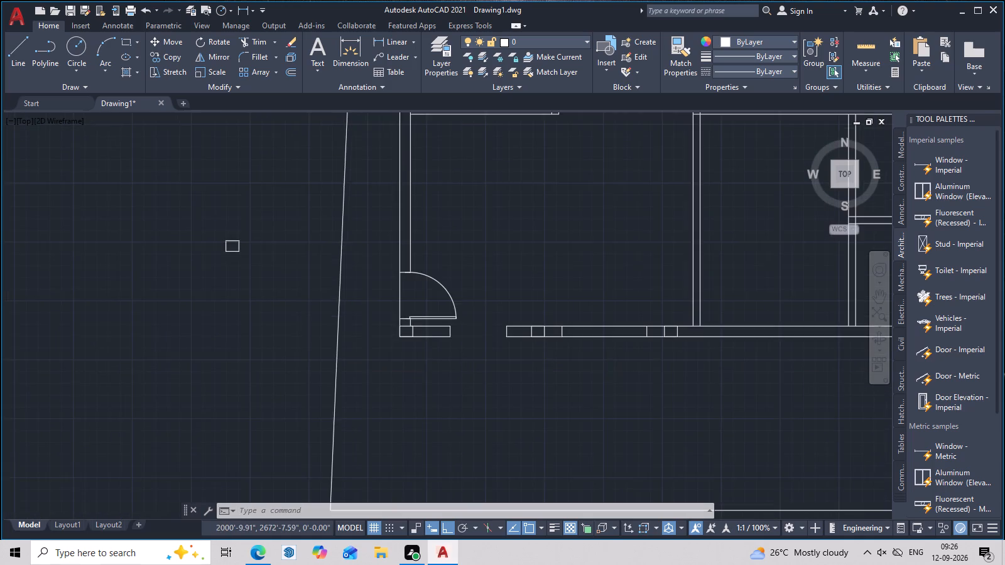
middle_click_drag(496, 284, 492, 351)
scroll(471, 346, "up", 3)
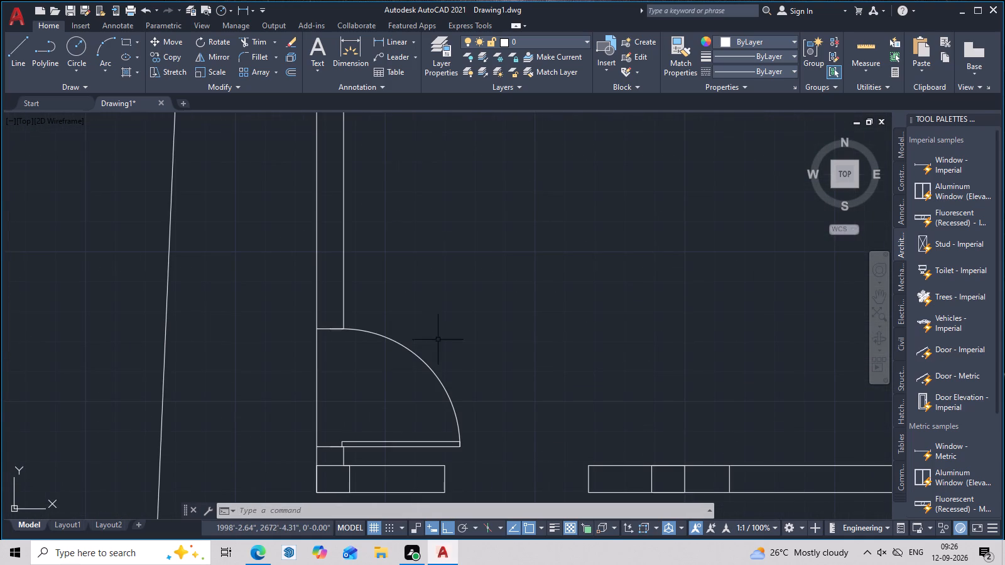
middle_click_drag(515, 394, 539, 390)
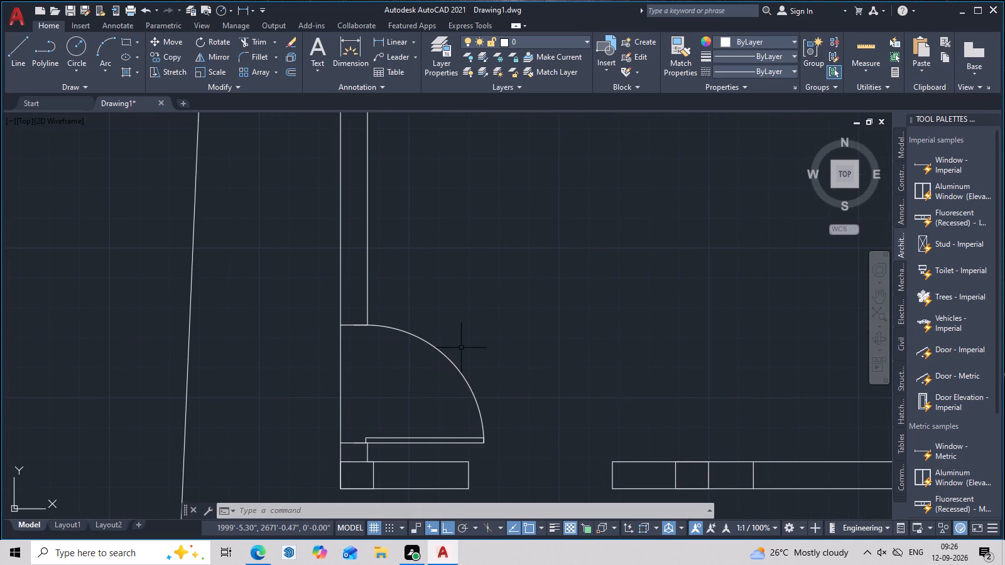
scroll(498, 279, "down", 2)
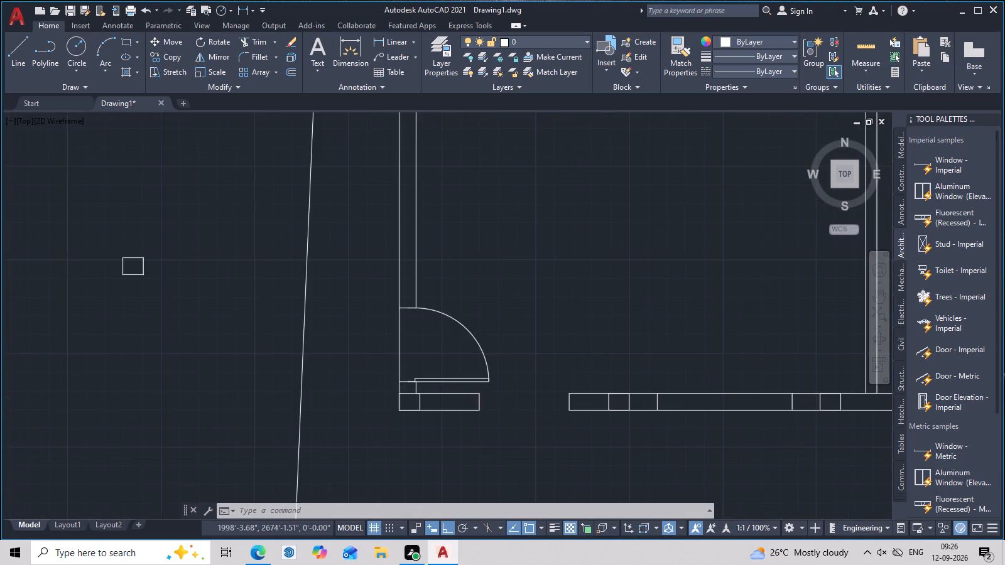
Insert a Door - Imperial block outside the plan's left side and set its leaf to open perpendicular to the doorway.
middle_click_drag(506, 261, 464, 343)
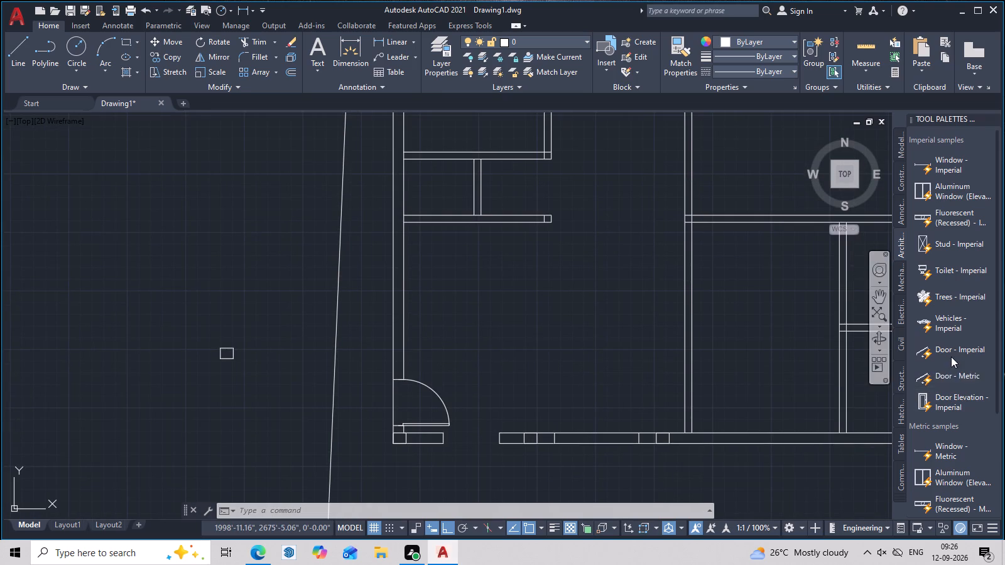
left_click(949, 350)
left_click_drag(949, 350, 139, 224)
left_click(139, 224)
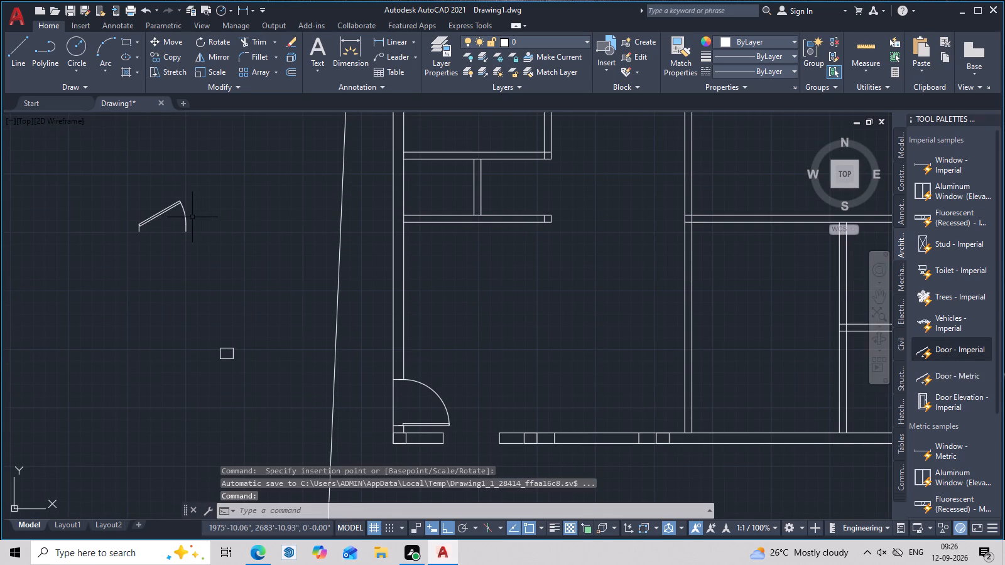
left_click(186, 220)
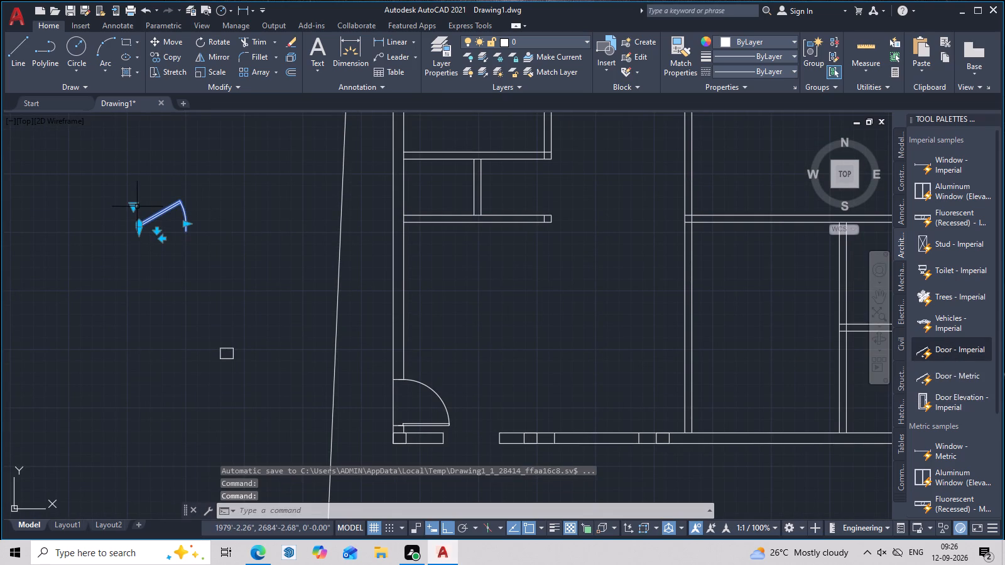
left_click(136, 208)
left_click(178, 258)
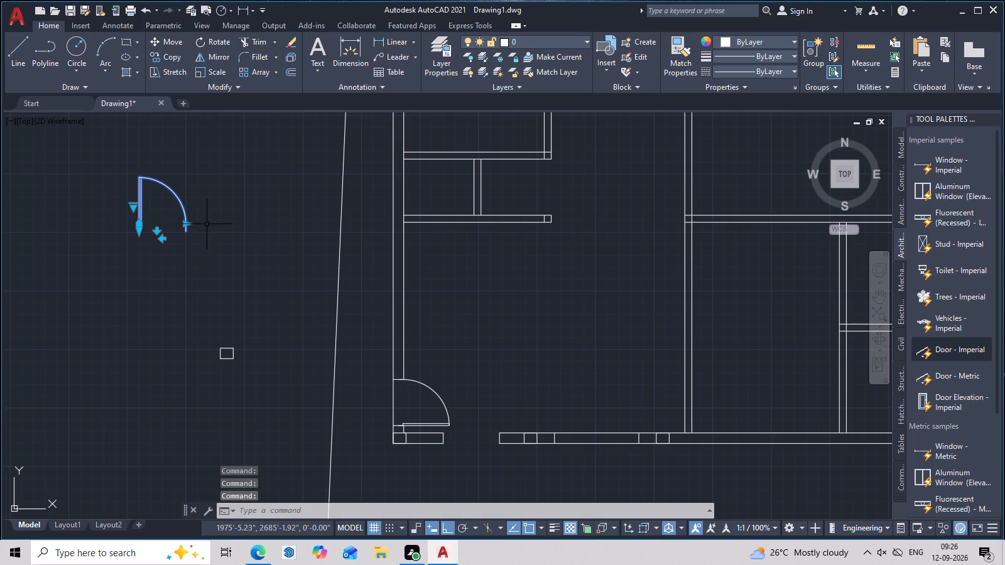
Reduce the new door block's opening width by two preset sizes.
scroll(207, 224, "up", 2)
middle_click_drag(174, 250, 364, 363)
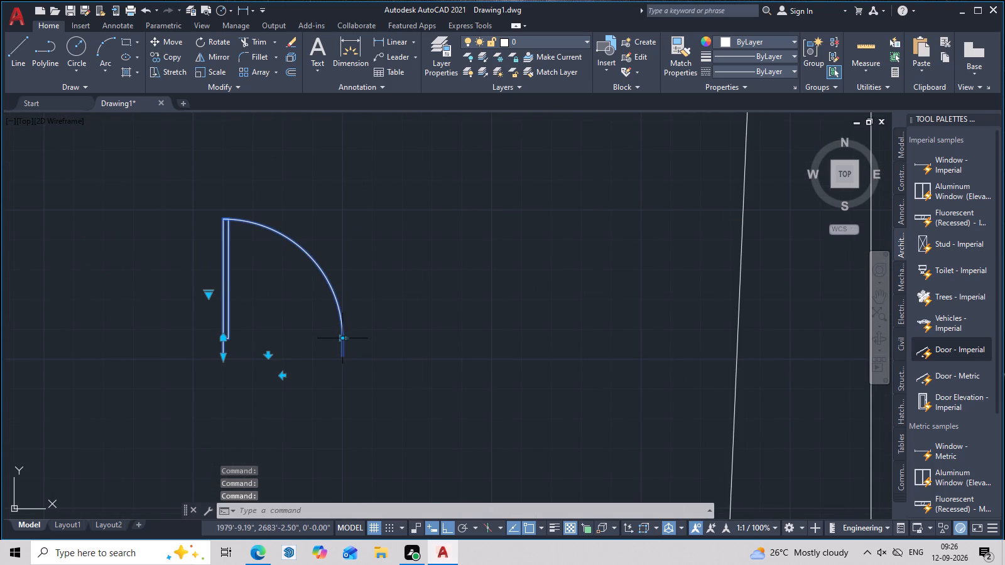
left_click(343, 339)
right_click(343, 339)
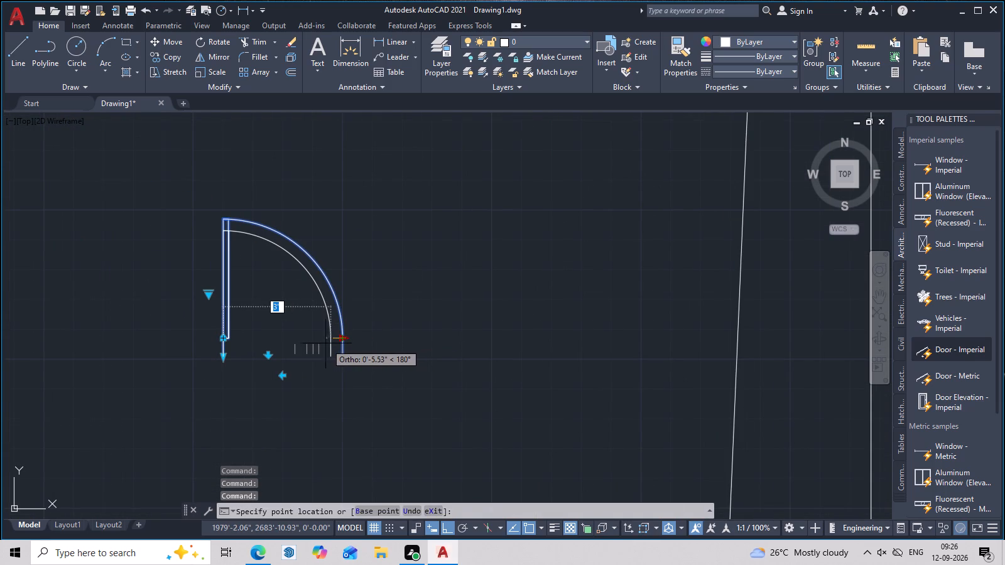
left_click(322, 345)
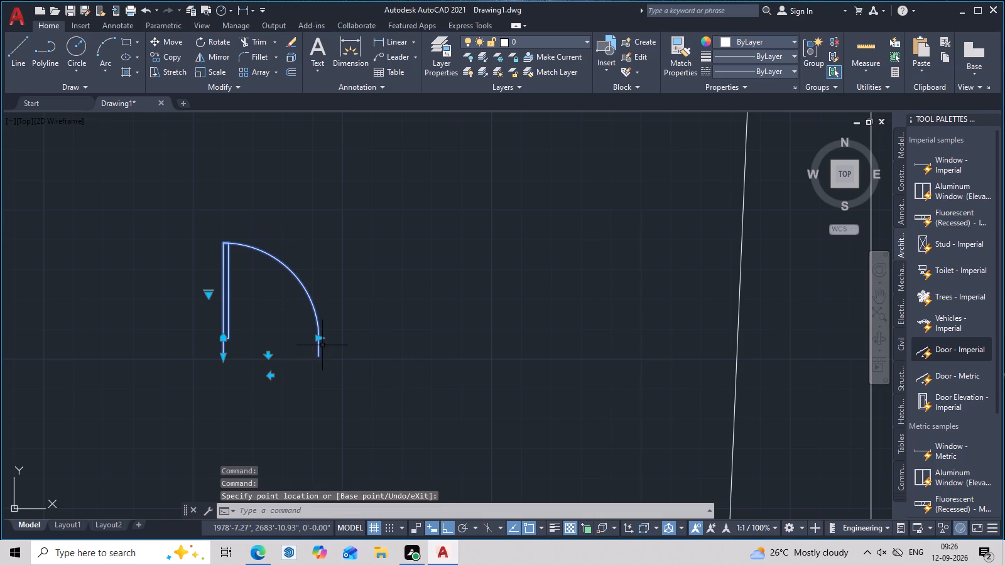
key("Escape")
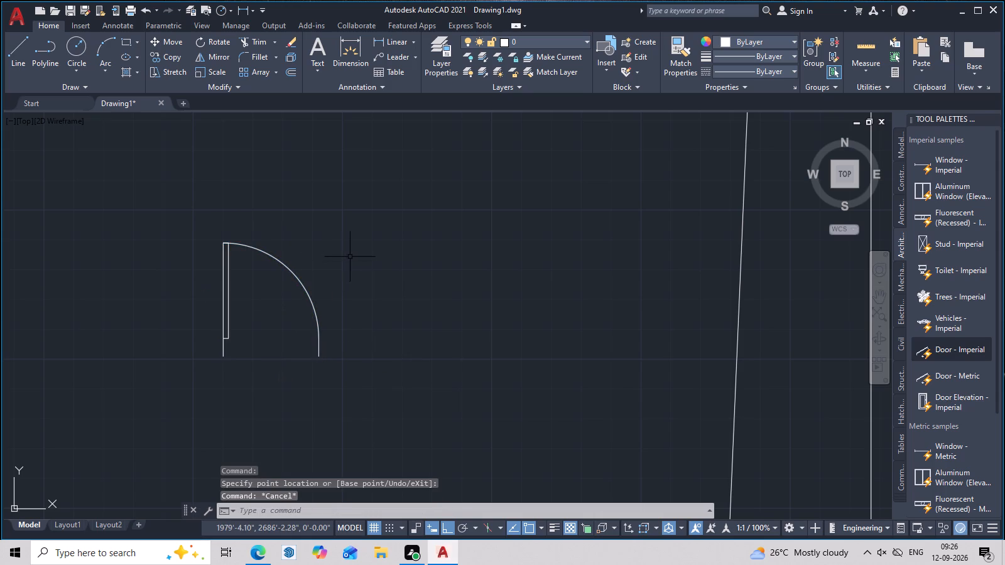
Copy the resized door block horizontally to a clear spot on its right.
left_click_drag(342, 260, 202, 325)
left_click(173, 335)
key("c")
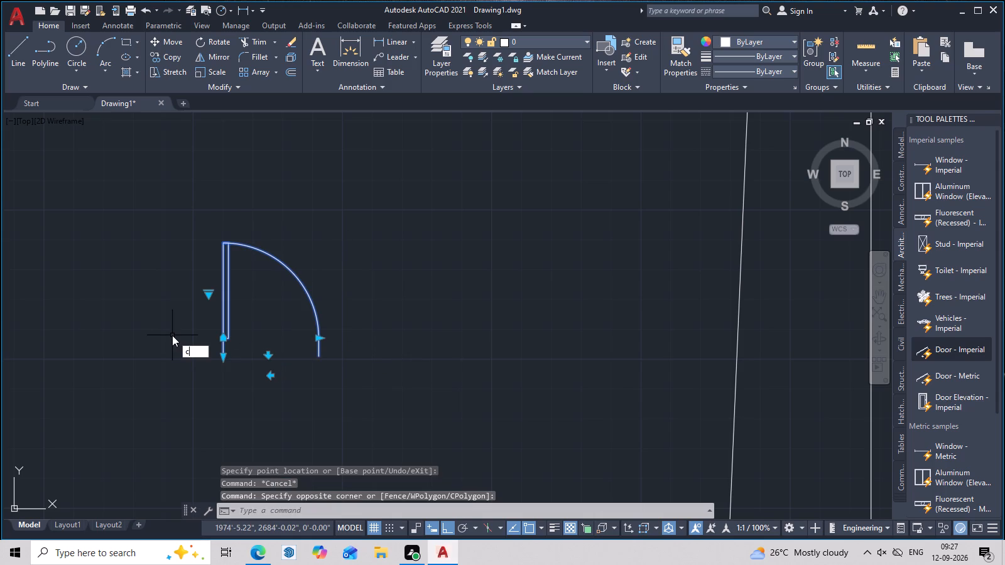
type("o")
key("space")
left_click(286, 320)
left_click(459, 318)
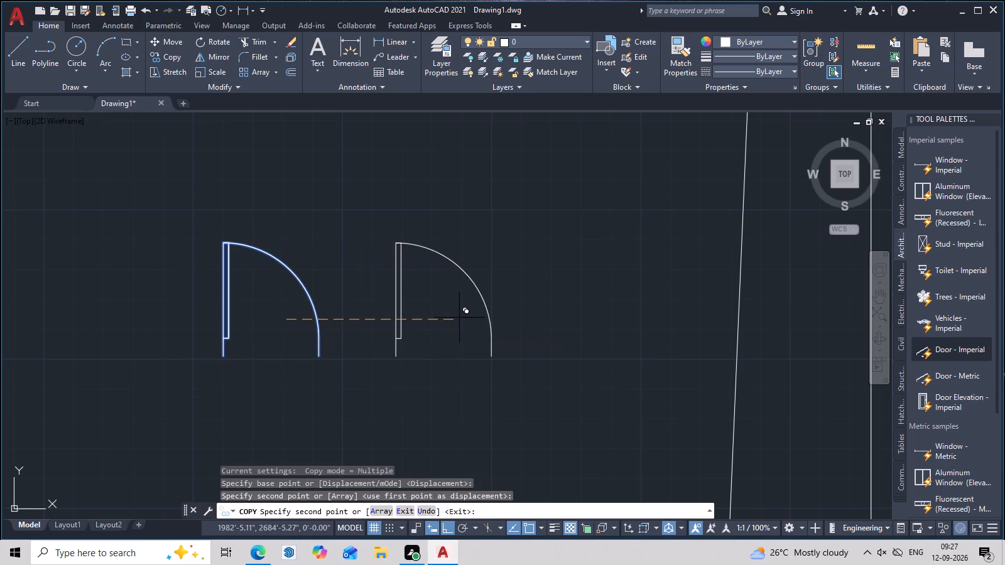
key("Escape")
Reduce the copied door block's opening width by two preset sizes.
left_click(492, 343)
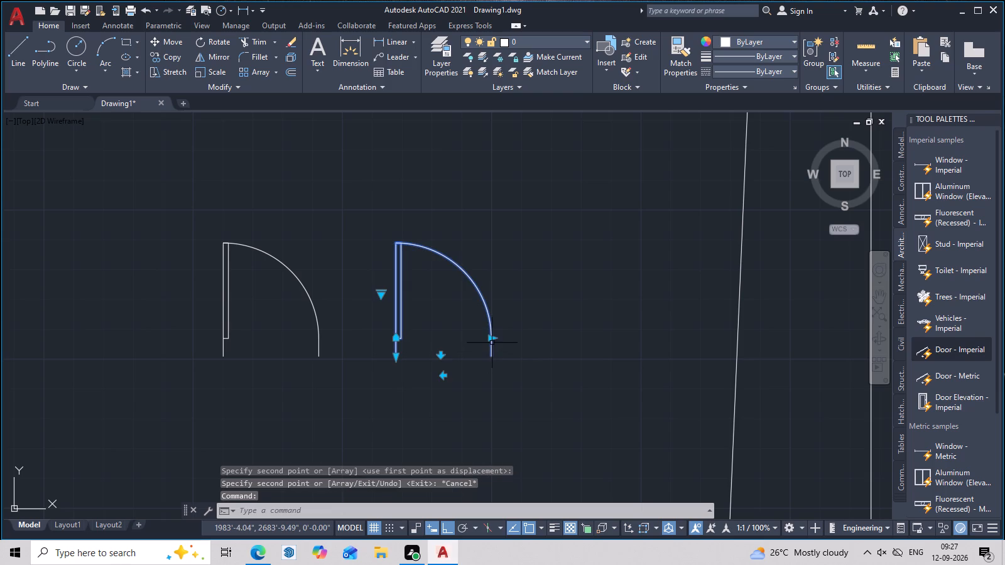
left_click(492, 340)
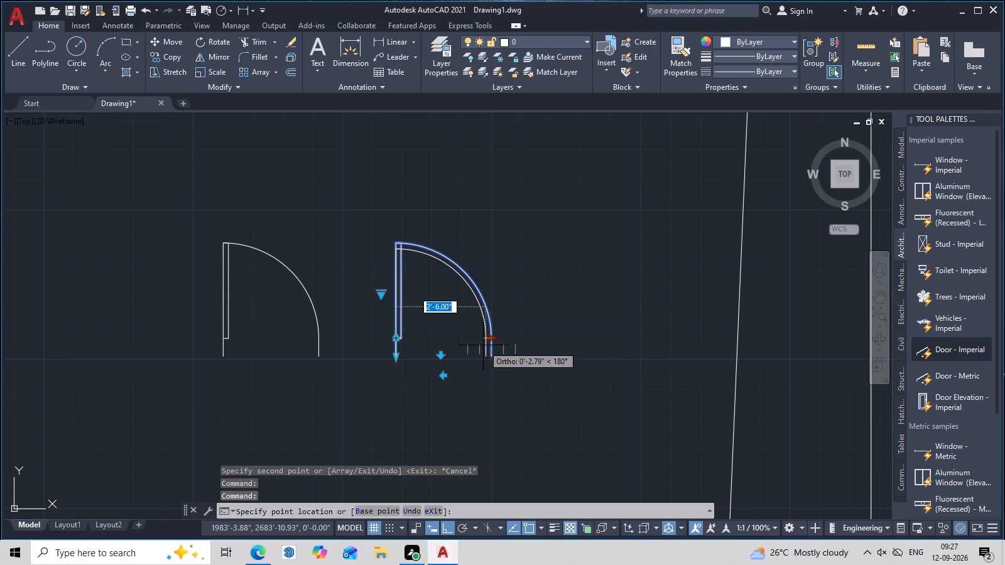
left_click(480, 347)
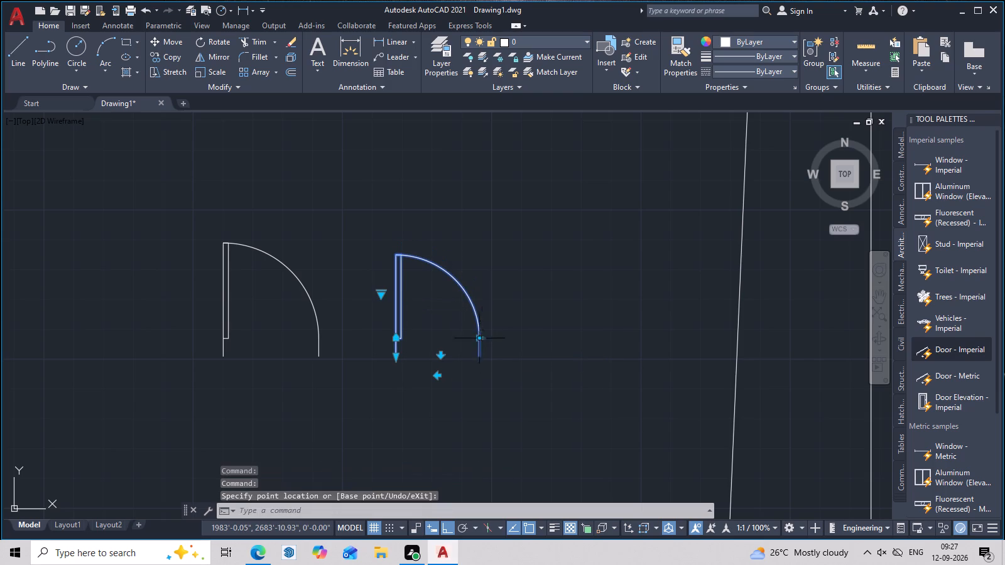
left_click(504, 282)
key("Escape")
Copy the narrower door block about 7 inches horizontally to the right.
key("space")
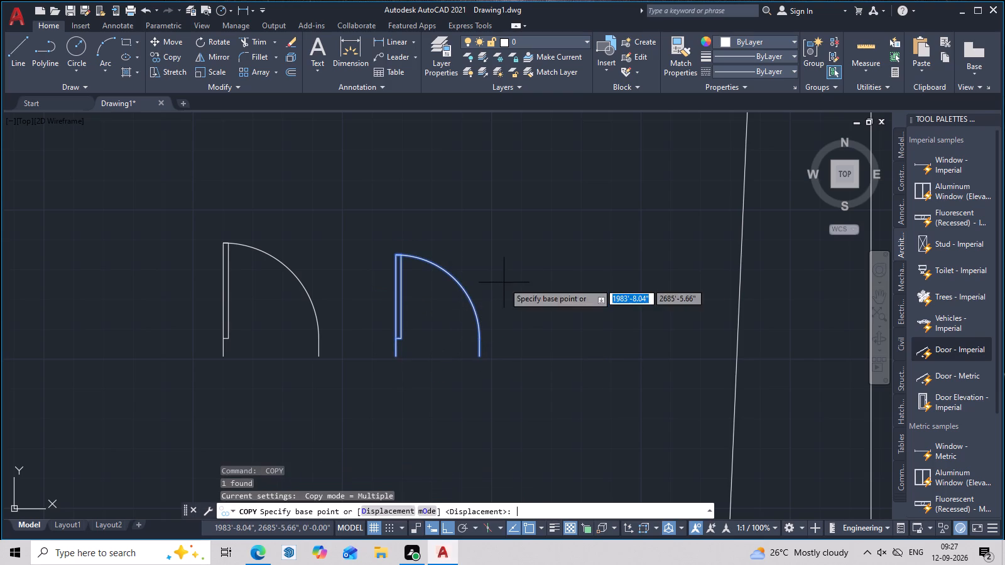
middle_click(507, 323)
left_click(507, 323)
scroll(507, 323, "down", 2)
left_click(515, 330)
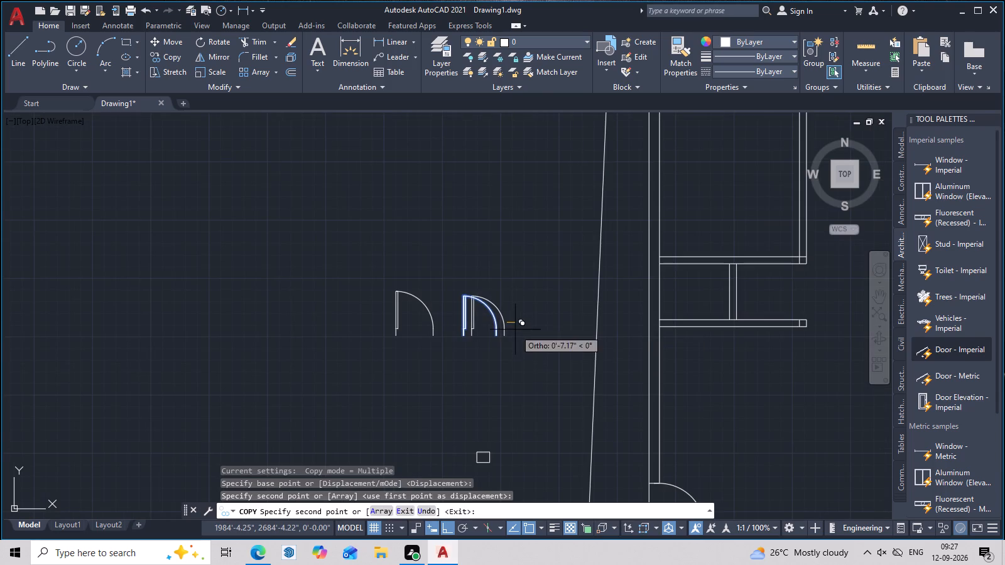
key("Escape")
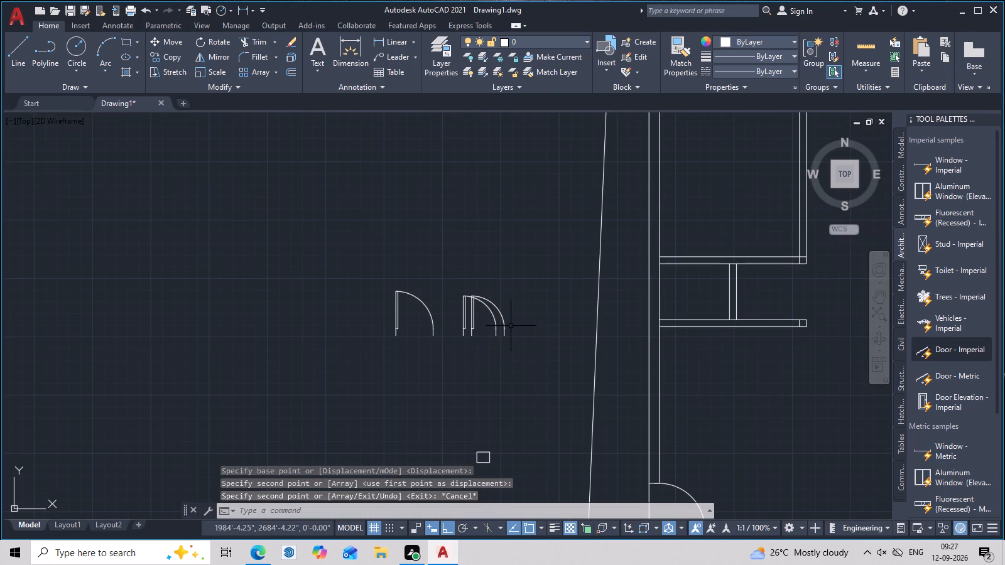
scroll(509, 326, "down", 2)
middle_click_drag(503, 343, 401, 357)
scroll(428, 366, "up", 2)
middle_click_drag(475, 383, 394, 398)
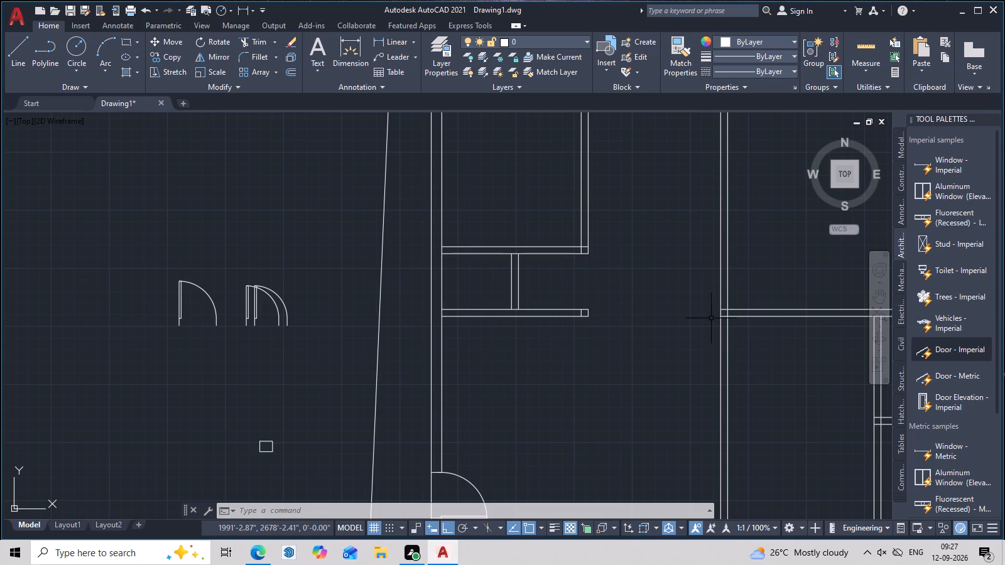
Examine the junction where the horizontal partition between the two eastern rooms meets the long central vertical partition.
scroll(712, 318, "down", 3)
middle_click_drag(851, 310, 785, 334)
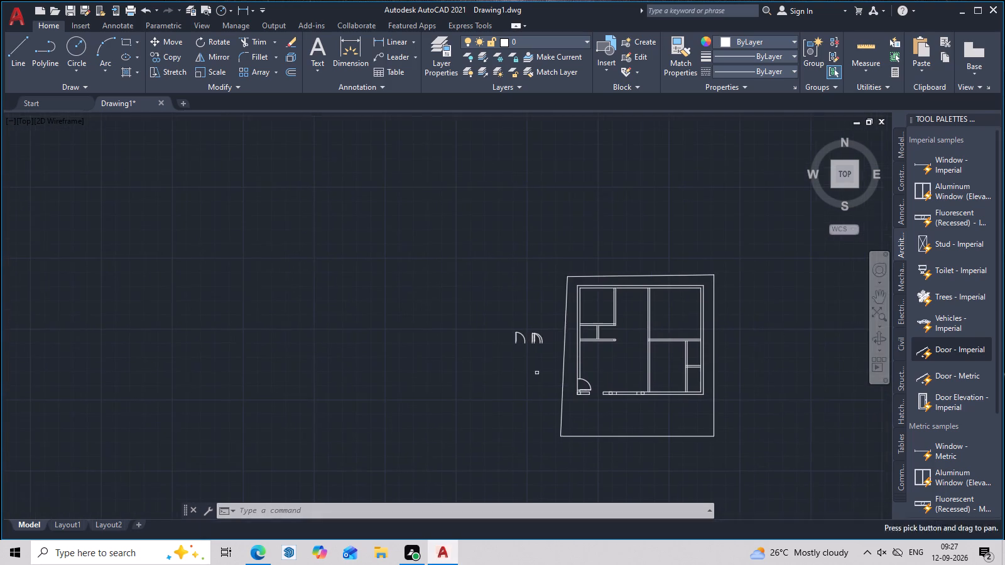
scroll(677, 340, "up", 2)
scroll(587, 350, "up", 4)
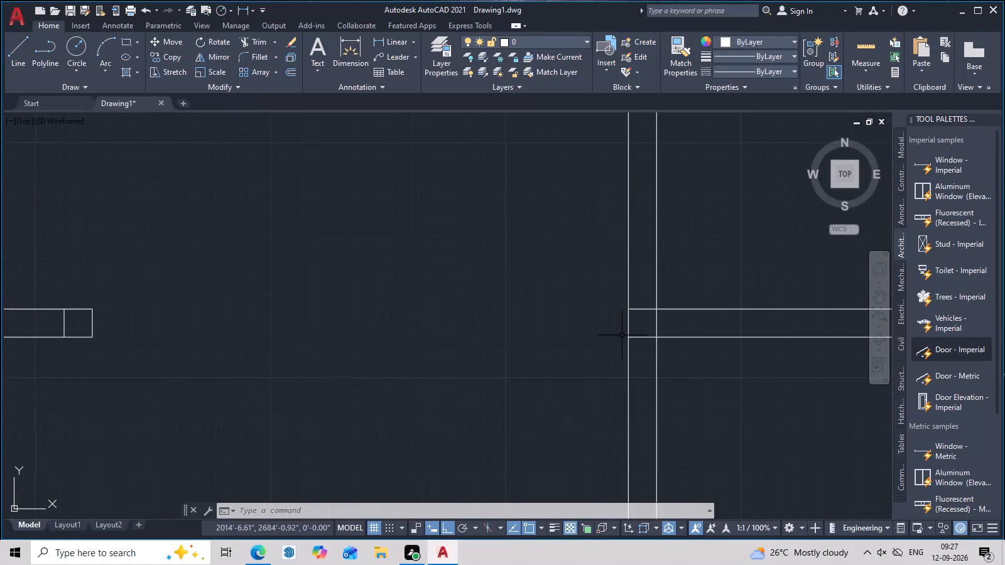
middle_click_drag(656, 341, 604, 358)
scroll(591, 362, "up", 3)
scroll(591, 362, "down", 1)
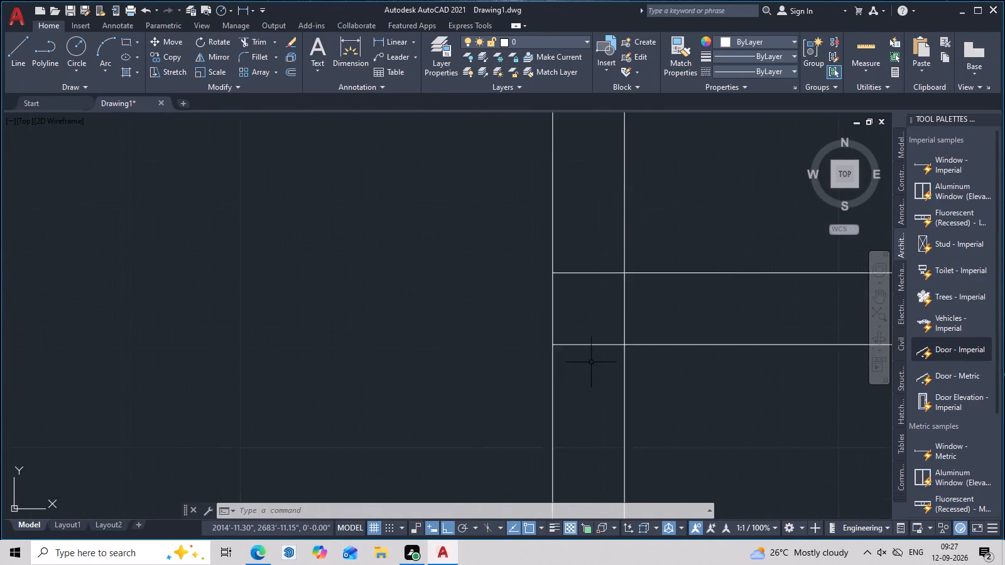
scroll(591, 362, "down", 11)
scroll(591, 362, "up", 1)
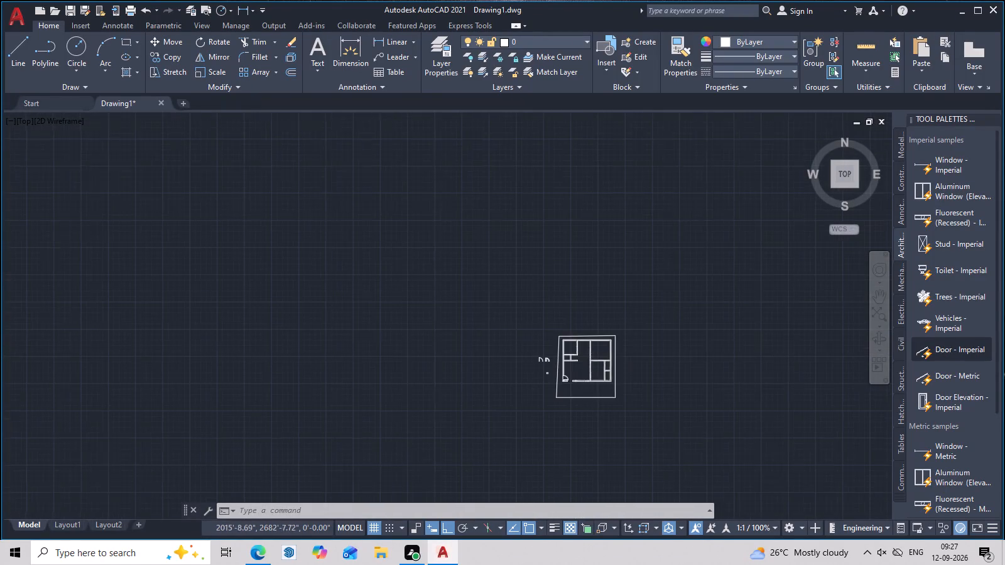
scroll(591, 362, "up", 14)
scroll(591, 362, "down", 1)
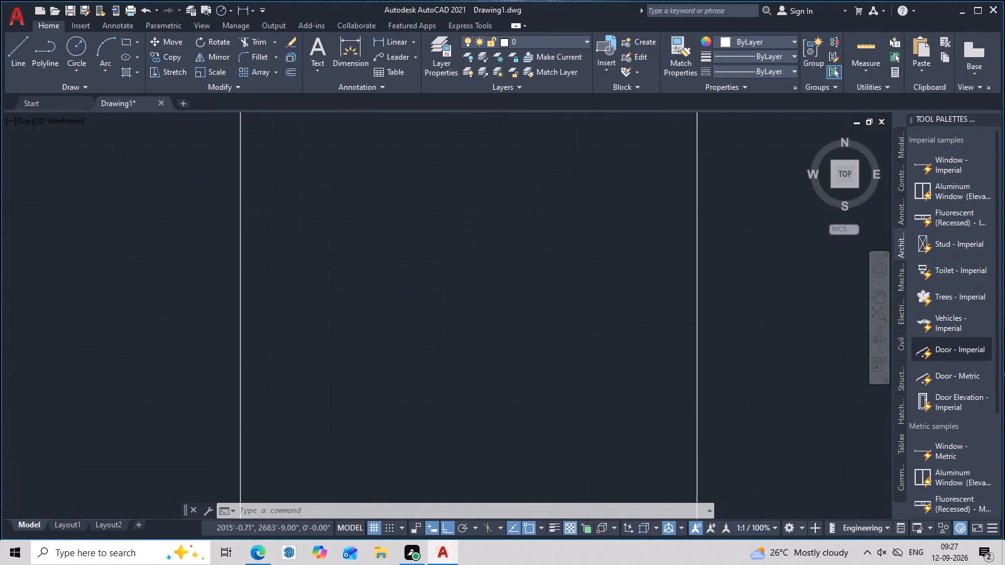
scroll(591, 362, "down", 9)
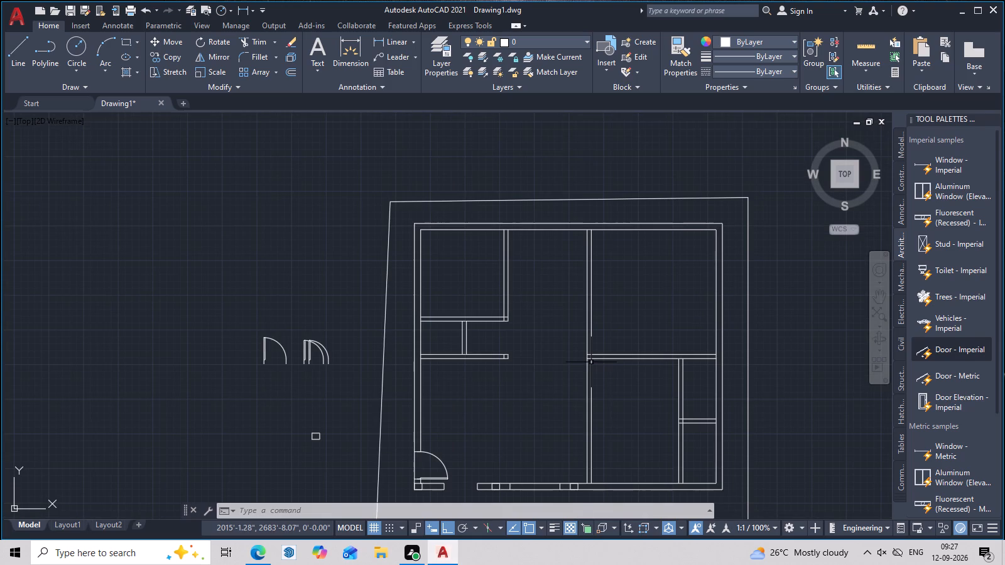
scroll(591, 362, "up", 7)
scroll(591, 362, "down", 6)
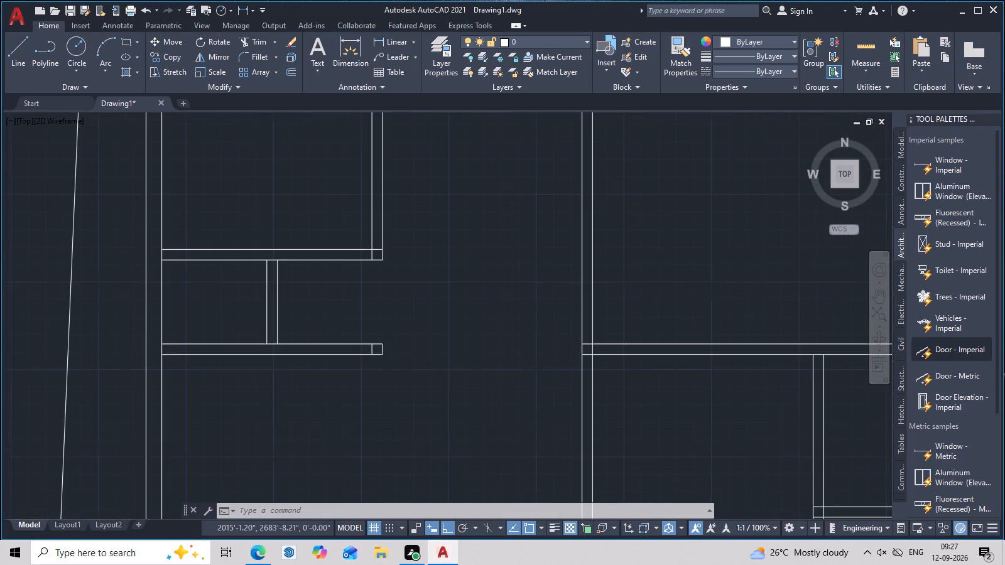
scroll(591, 362, "up", 3)
scroll(591, 362, "down", 5)
scroll(591, 362, "up", 3)
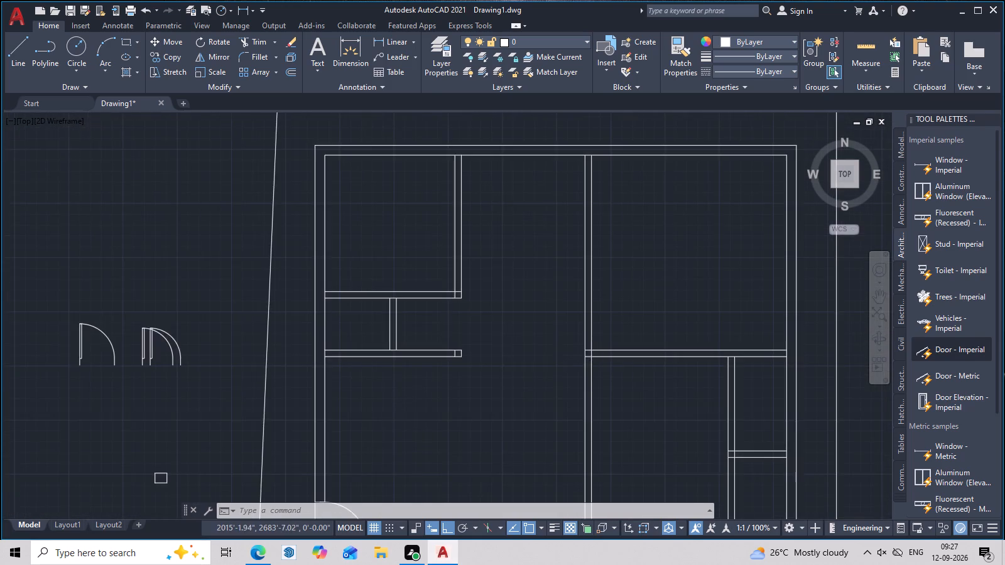
scroll(591, 362, "up", 3)
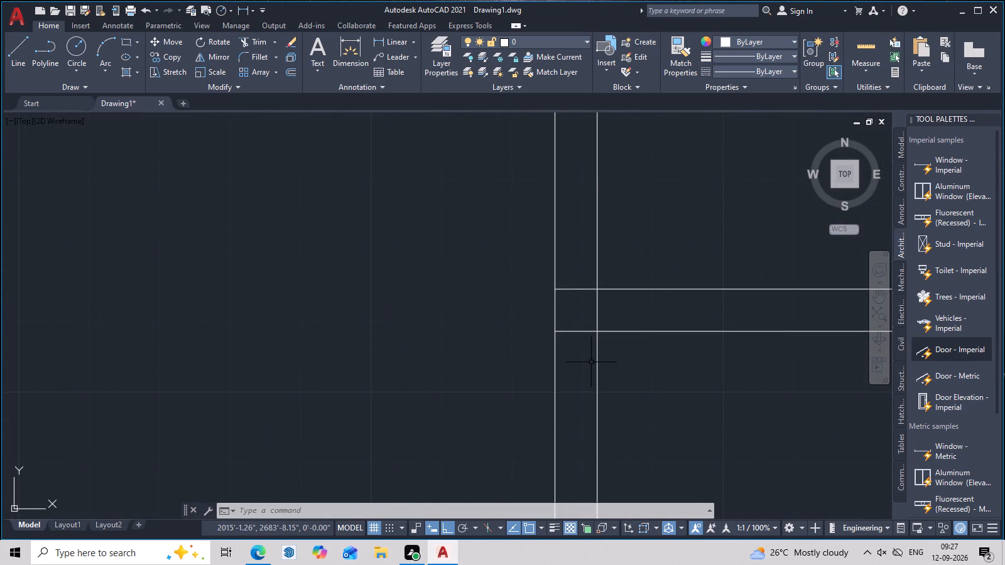
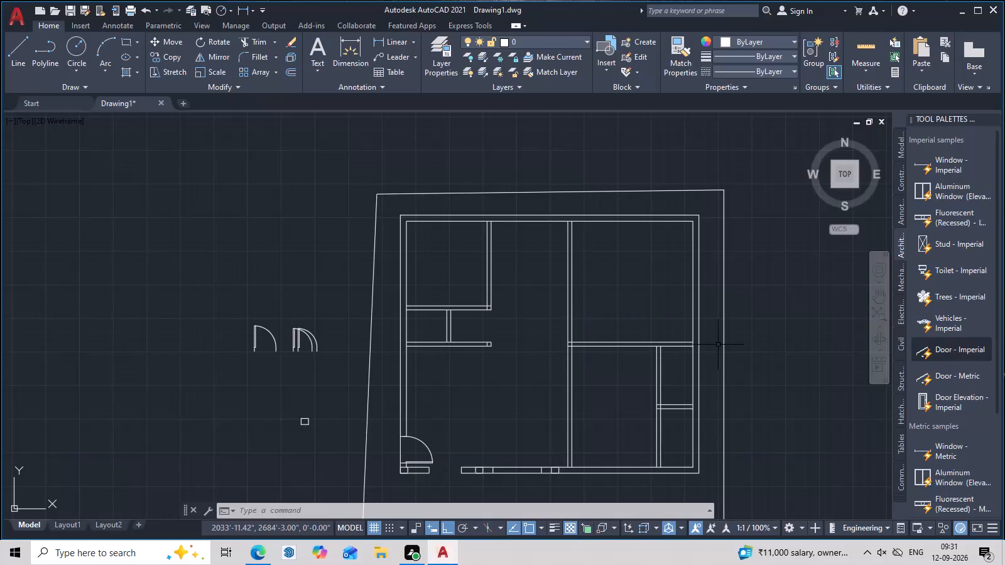
Move the entrance door block horizontally so its frame sits on the outer face of the western exterior wall.
scroll(329, 433, "up", 2)
middle_click_drag(429, 434, 435, 372)
scroll(512, 389, "down", 1)
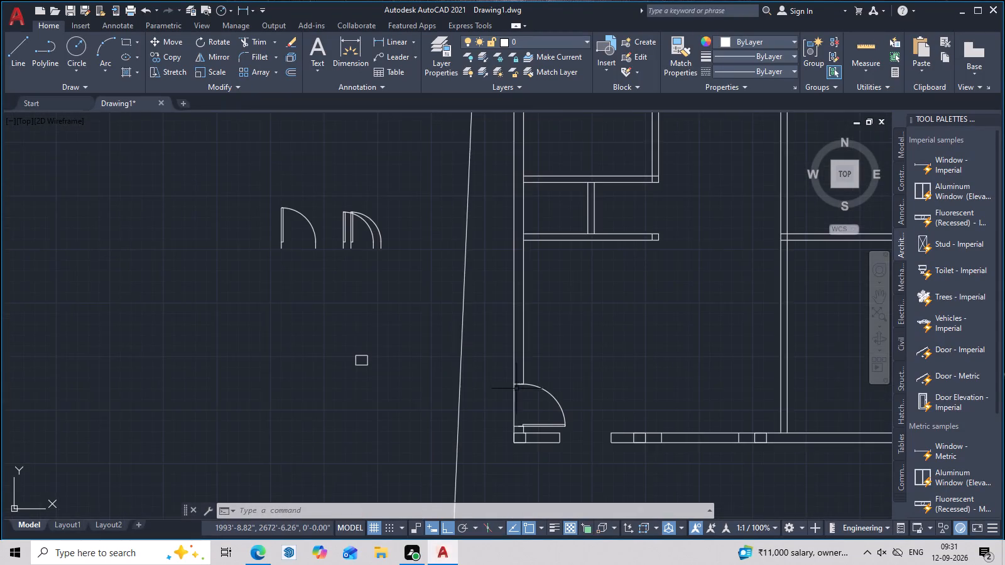
middle_click_drag(521, 389, 474, 390)
scroll(474, 388, "up", 2)
left_click(469, 387)
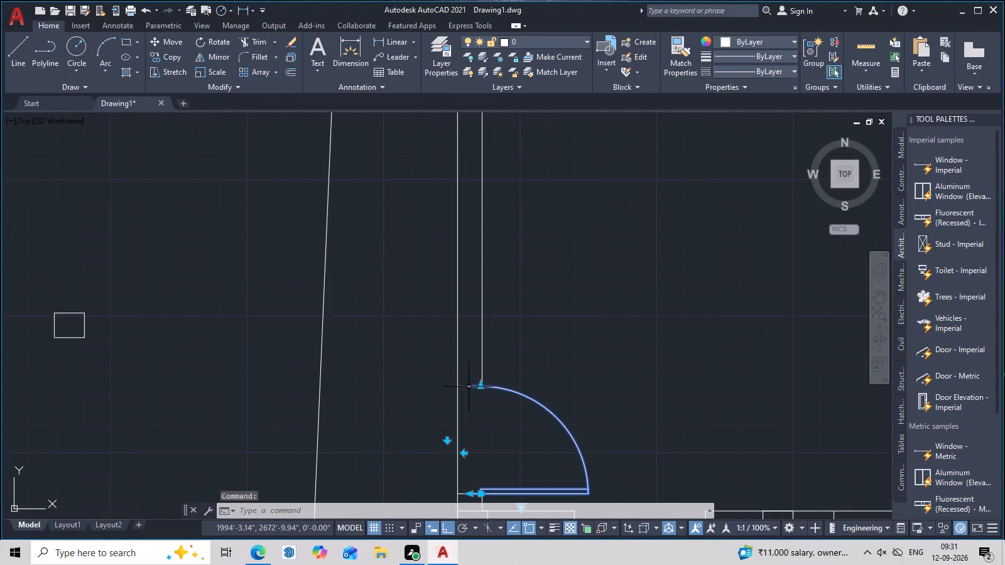
scroll(465, 387, "up", 2)
scroll(499, 396, "down", 1)
middle_click_drag(515, 414, 504, 347)
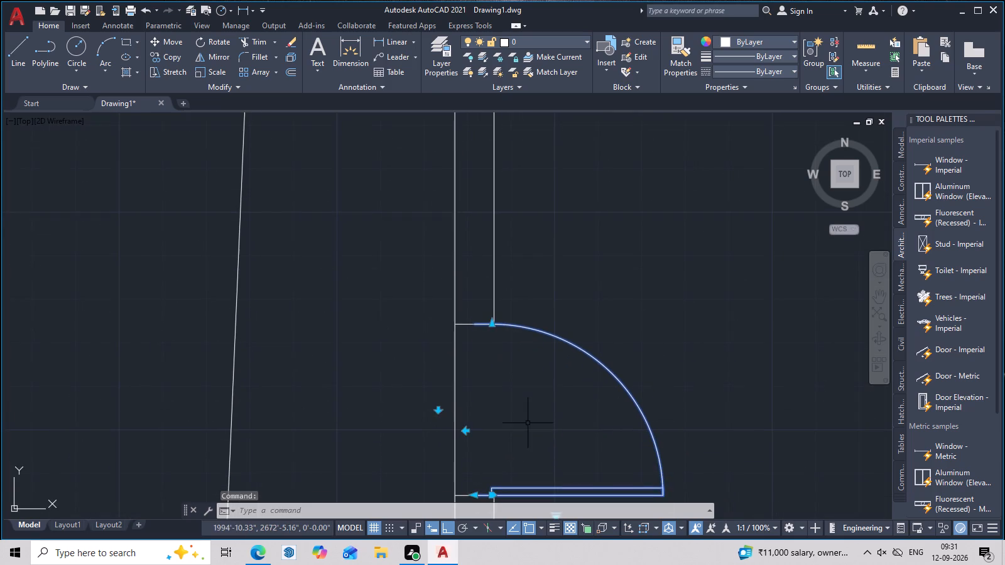
middle_click_drag(528, 423, 514, 376)
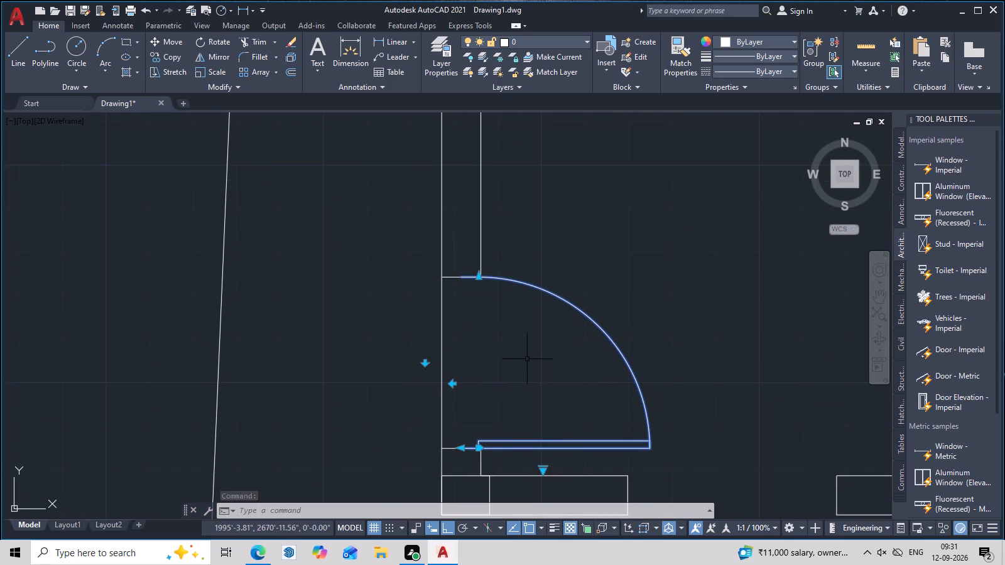
type("m")
key("space")
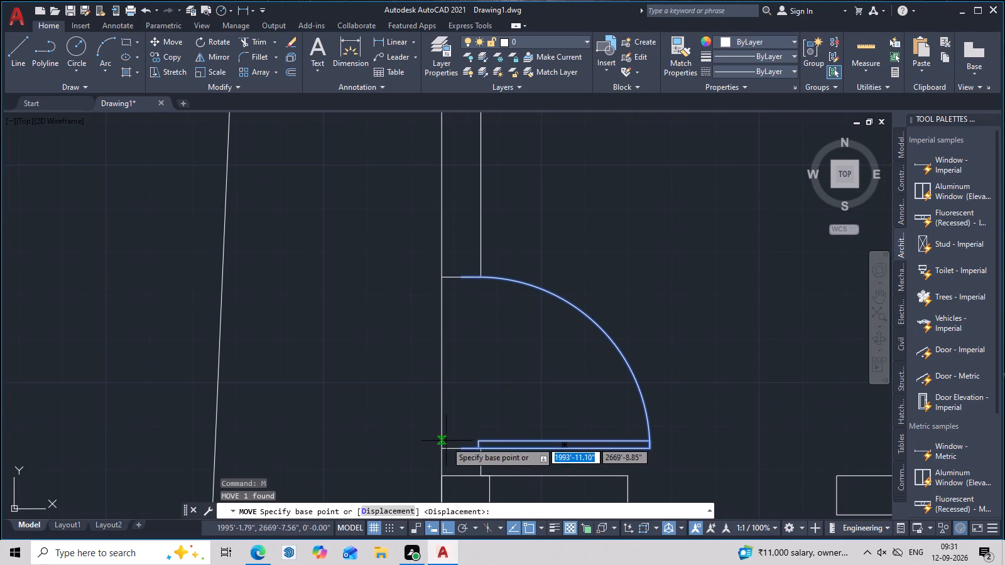
double_click(462, 446)
left_click(444, 446)
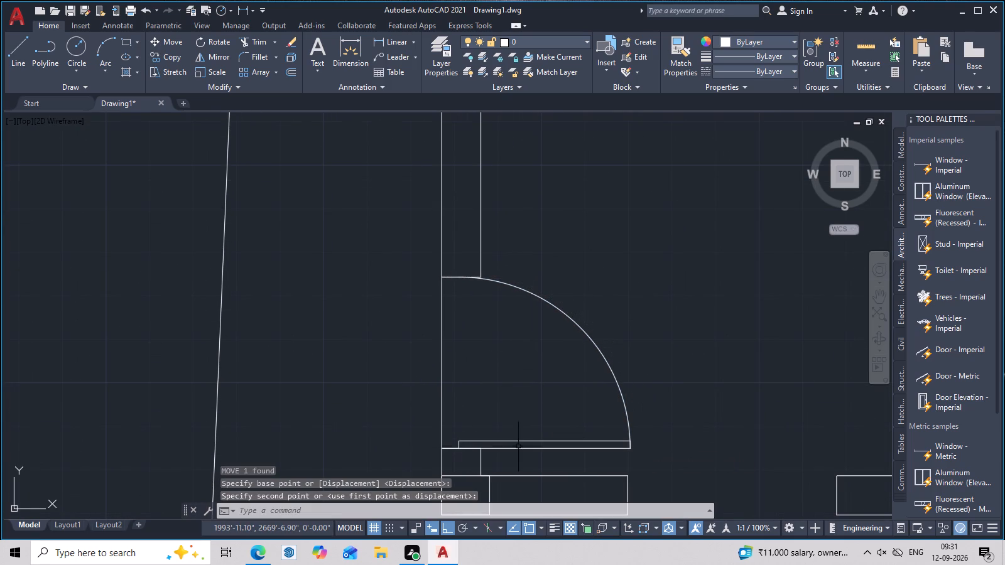
Erase the short jamb line across the western wall at the top of the entrance door's arc.
key("Escape")
scroll(475, 276, "up", 3)
left_click(495, 279)
key("Delete")
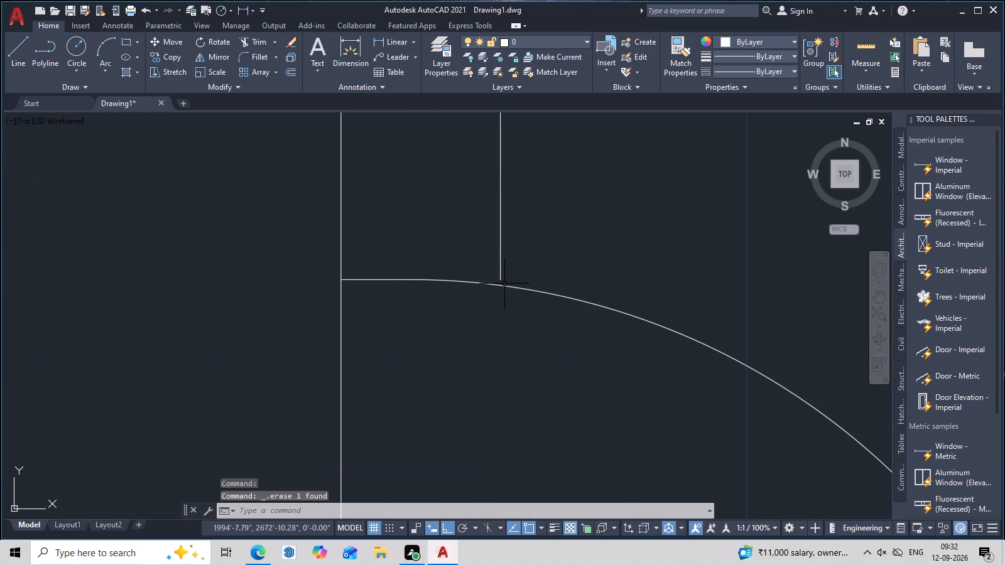
Extend the western wall's inner line down to the entrance door's arc.
key("Escape")
type("ex")
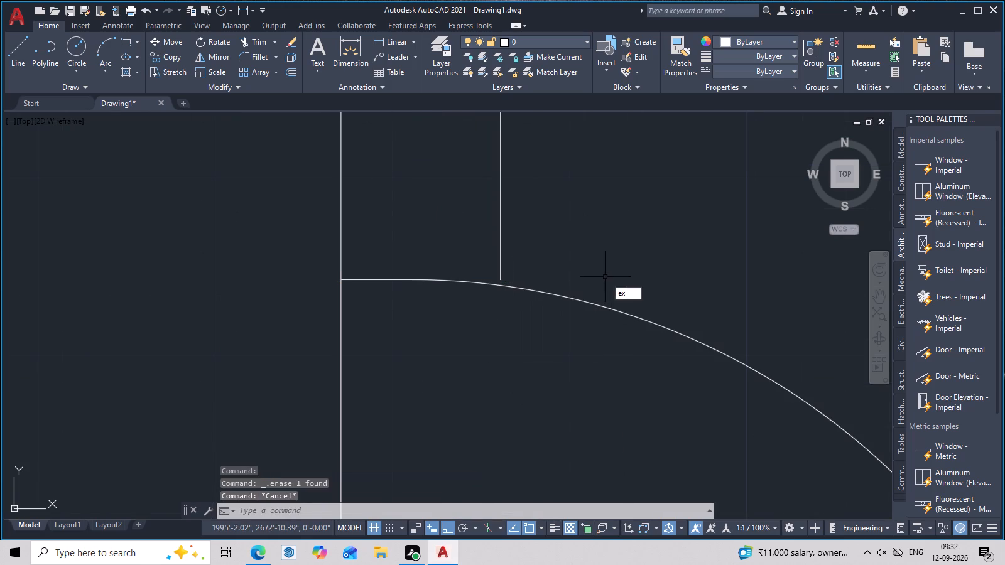
key("space")
left_click(501, 254)
scroll(501, 262, "down", 2)
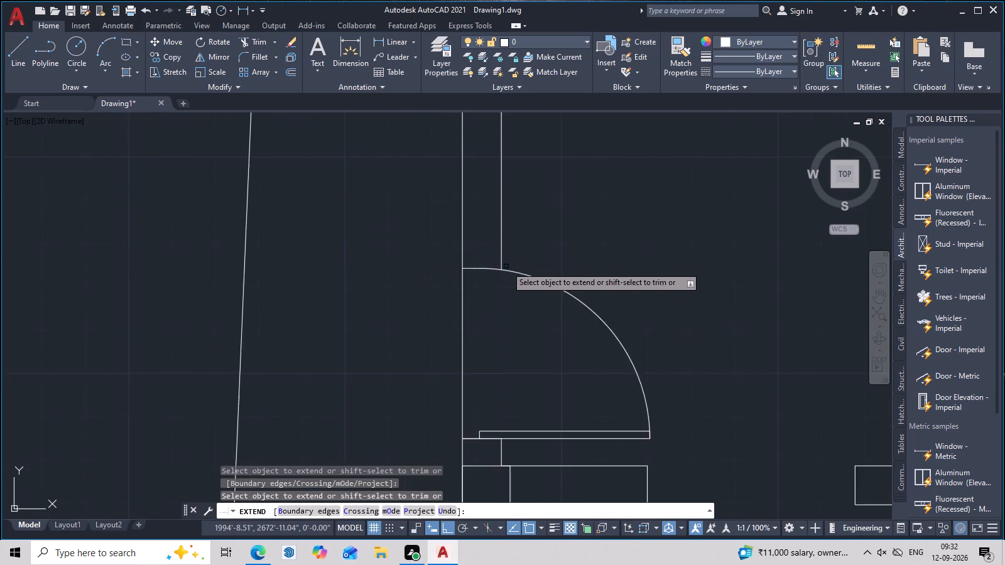
scroll(506, 266, "down", 2)
key("Escape")
Examine the wall corner below the entrance door and the western wall up to the short partitions.
middle_click_drag(579, 306, 438, 282)
scroll(435, 282, "down", 1)
scroll(383, 339, "up", 2)
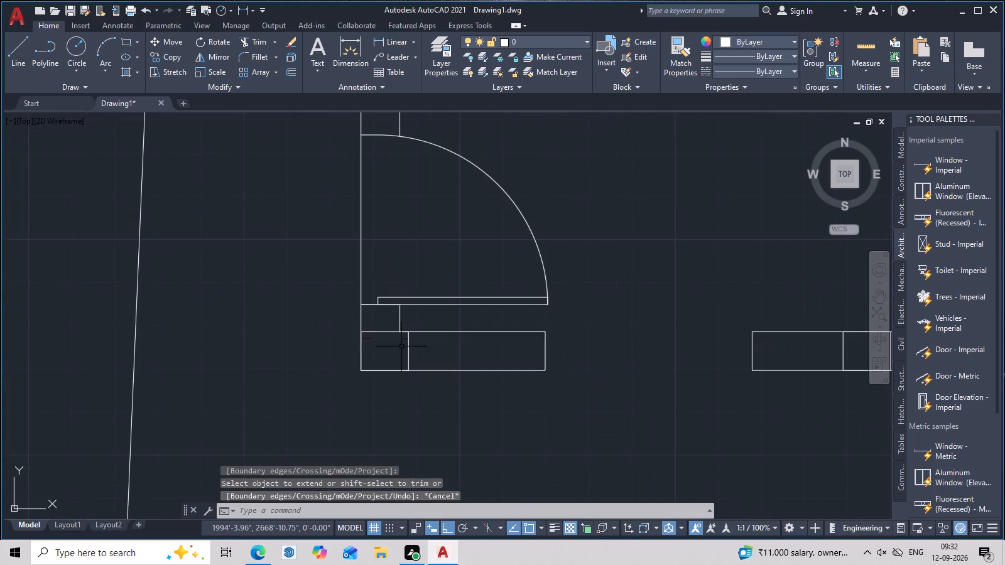
middle_click_drag(414, 353, 381, 372)
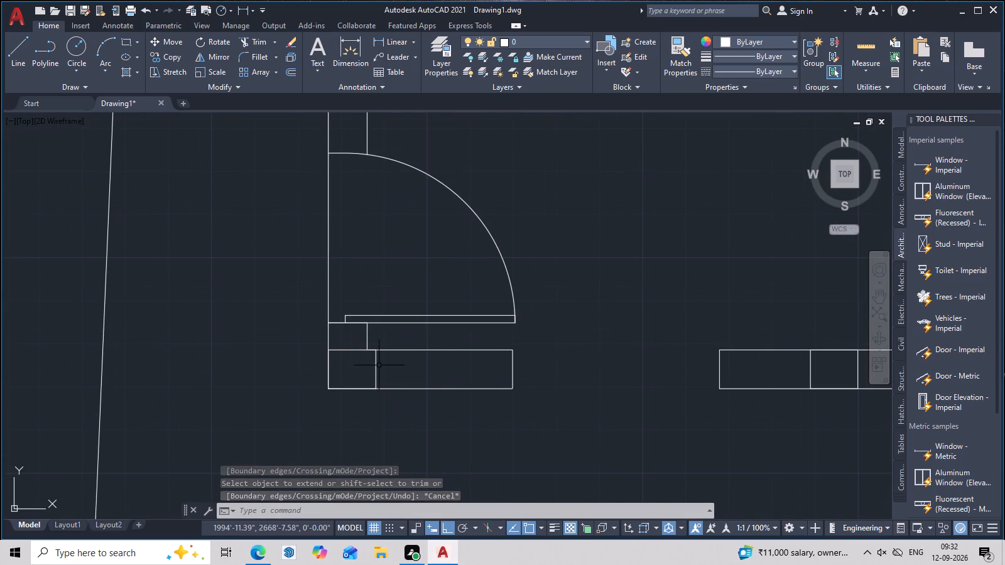
key("Escape")
scroll(447, 344, "down", 1)
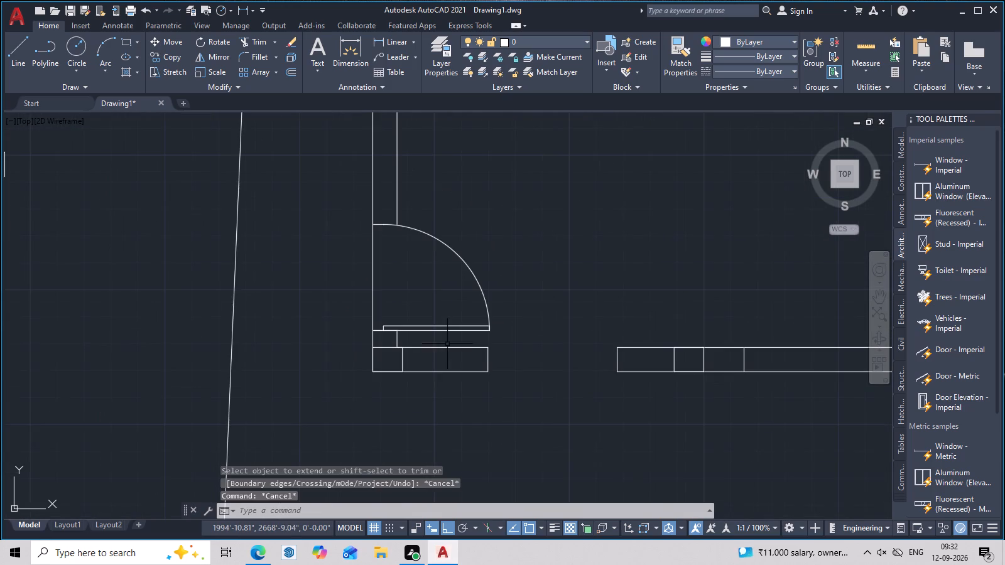
middle_click_drag(450, 338, 299, 394)
scroll(316, 359, "down", 1)
middle_click_drag(367, 357, 213, 400)
middle_click_drag(340, 318, 347, 408)
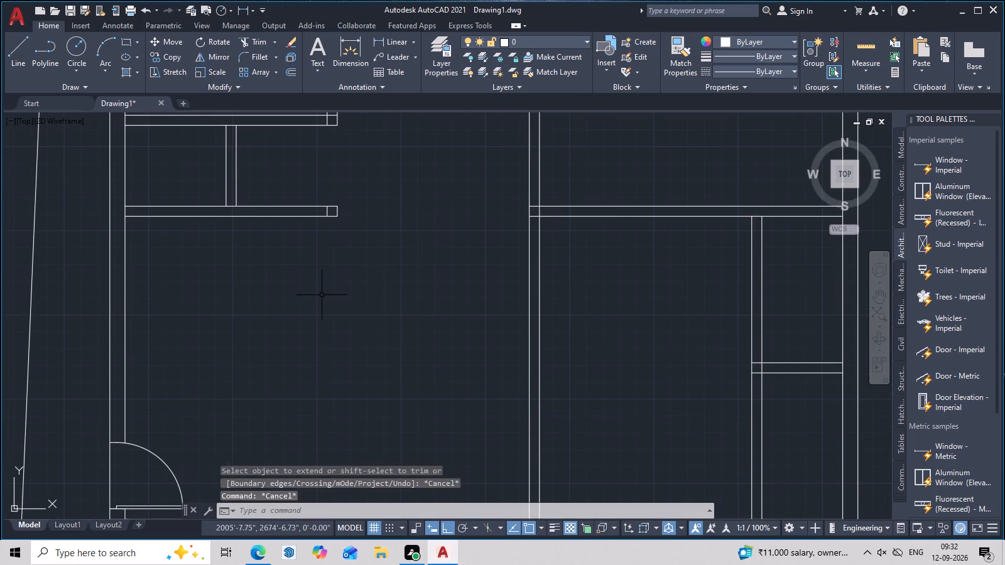
middle_click_drag(322, 294, 332, 312)
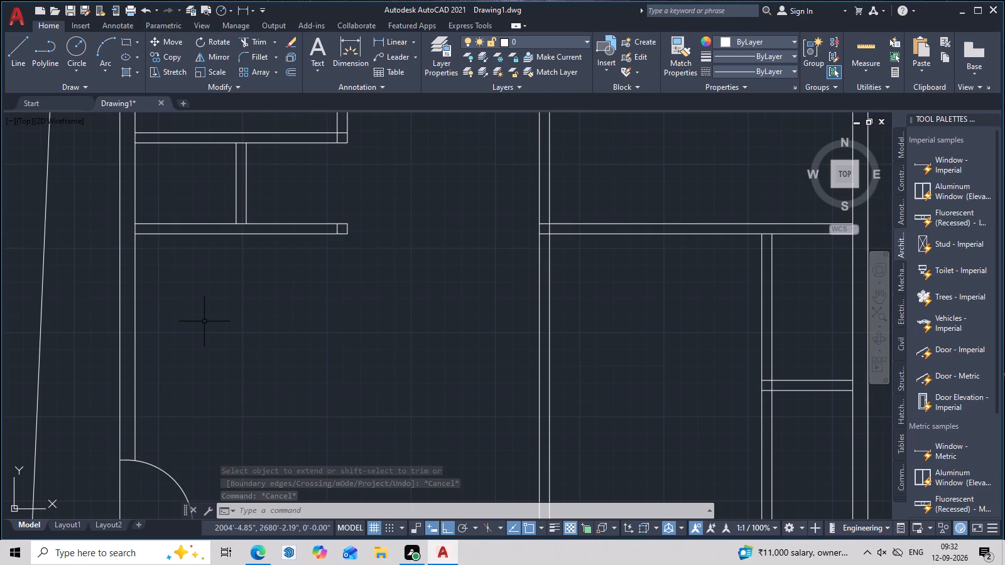
Draw a line across the western wall's thickness between the entrance door and the lower short partition.
key("Escape")
type("l")
key("space")
middle_click_drag(394, 318, 531, 269)
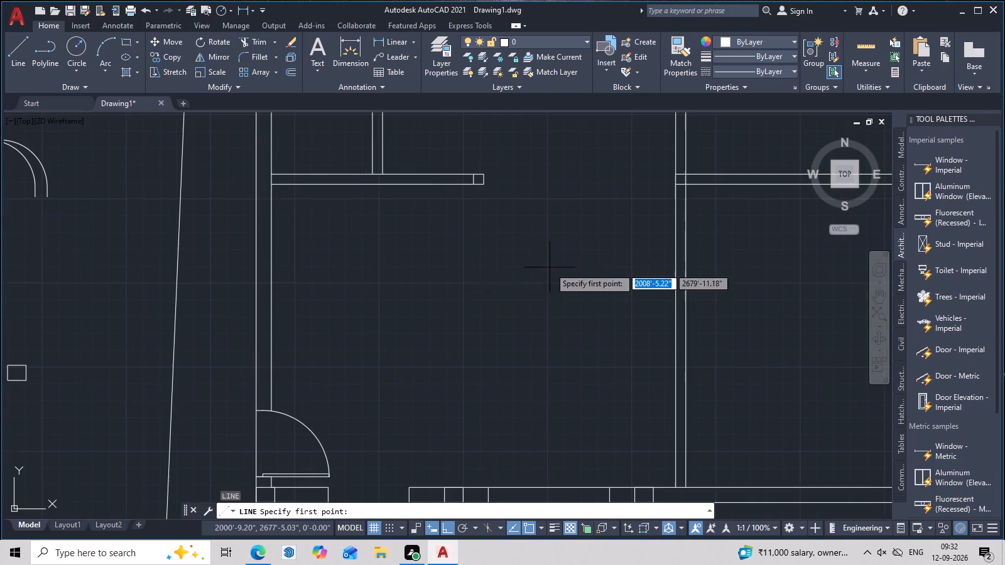
key("Escape")
type("l")
key("space")
middle_click_drag(329, 314, 415, 285)
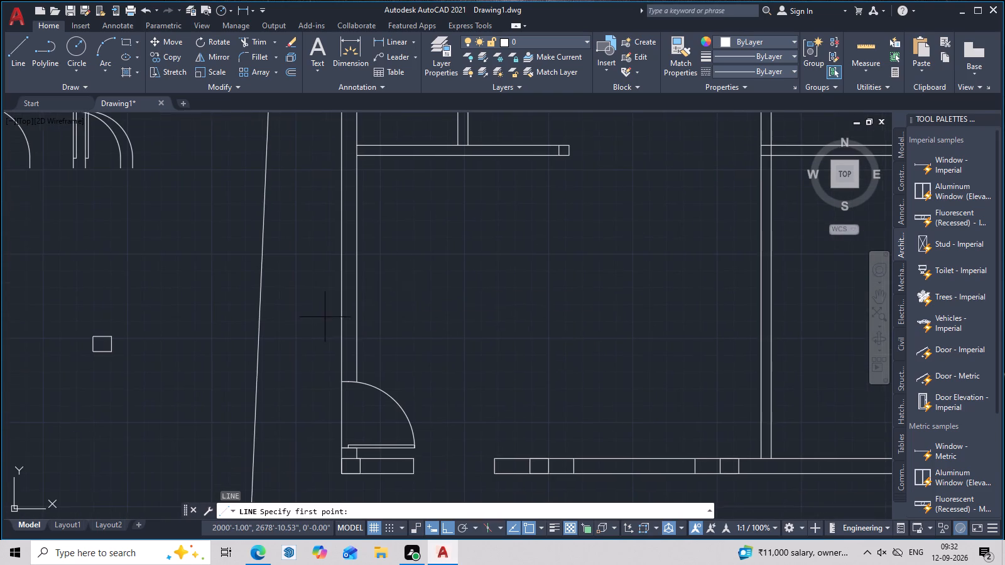
middle_click_drag(367, 328, 369, 343)
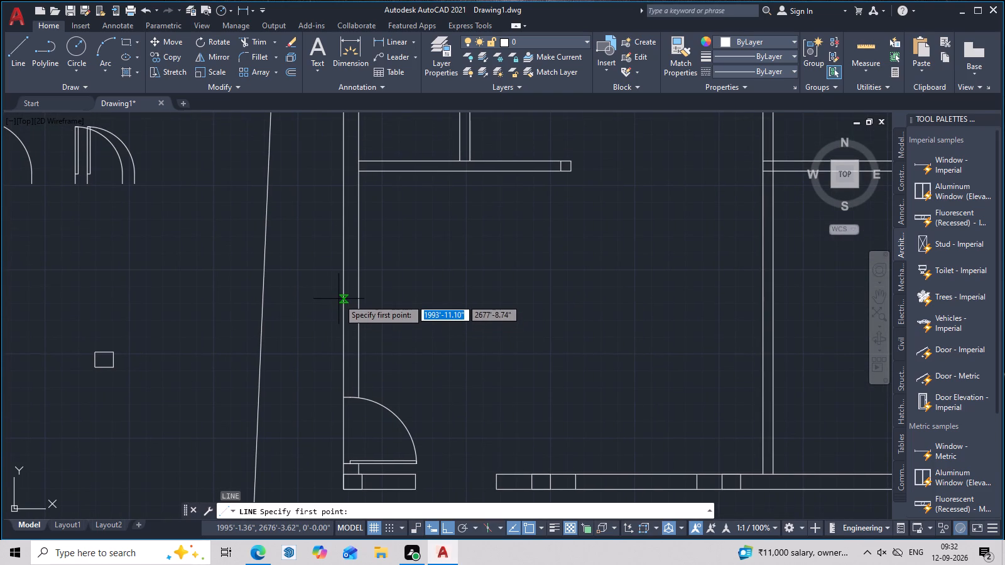
double_click(342, 294)
left_click(359, 293)
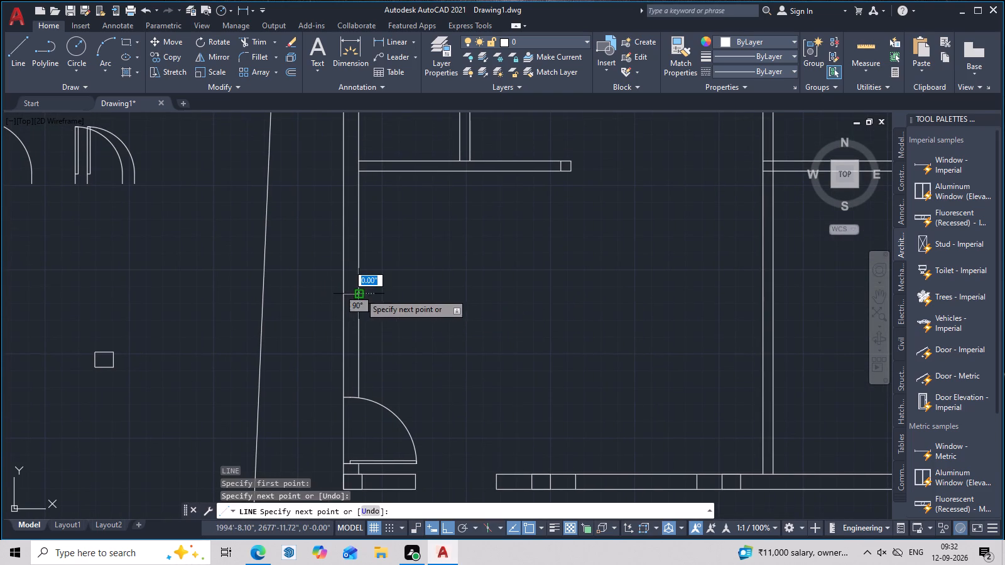
key("Escape")
Offset the line across the western wall 4' upward, toward the lower short partition.
type("o 4'")
key("space")
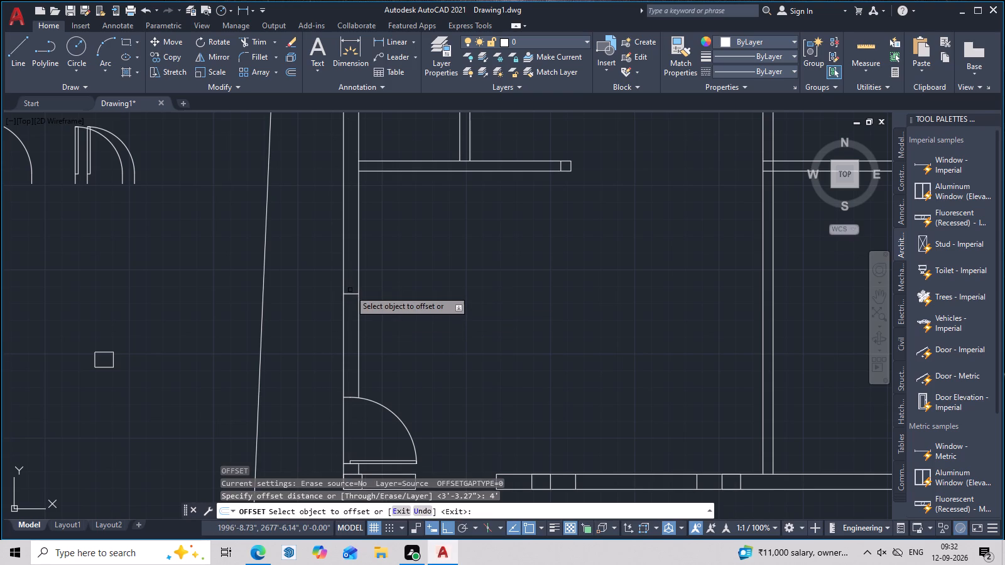
double_click(350, 290)
left_click(352, 293)
left_click(357, 220)
key("Escape")
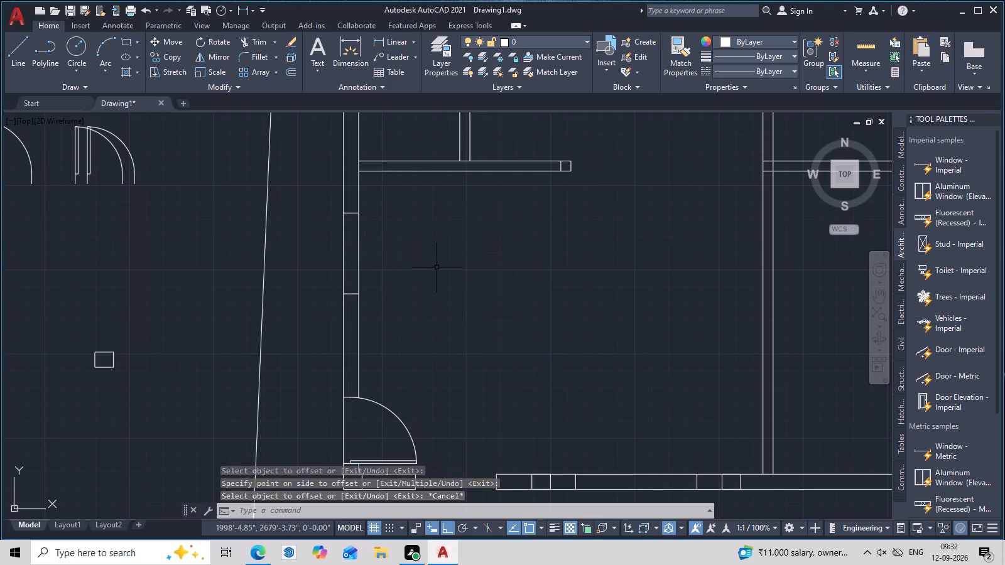
Trim both western wall lines between the two cross lines to form a 4' opening.
type("tr")
key("space")
left_click_drag(347, 233, 339, 237)
left_click(327, 242)
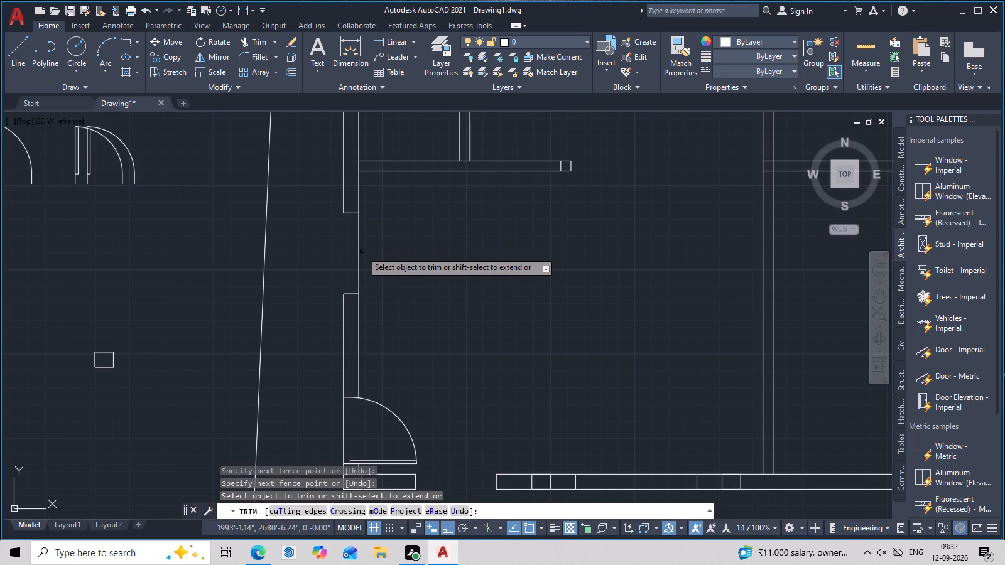
left_click(359, 251)
scroll(395, 268, "down", 2)
middle_click_drag(413, 271, 352, 360)
middle_click_drag(425, 351, 389, 352)
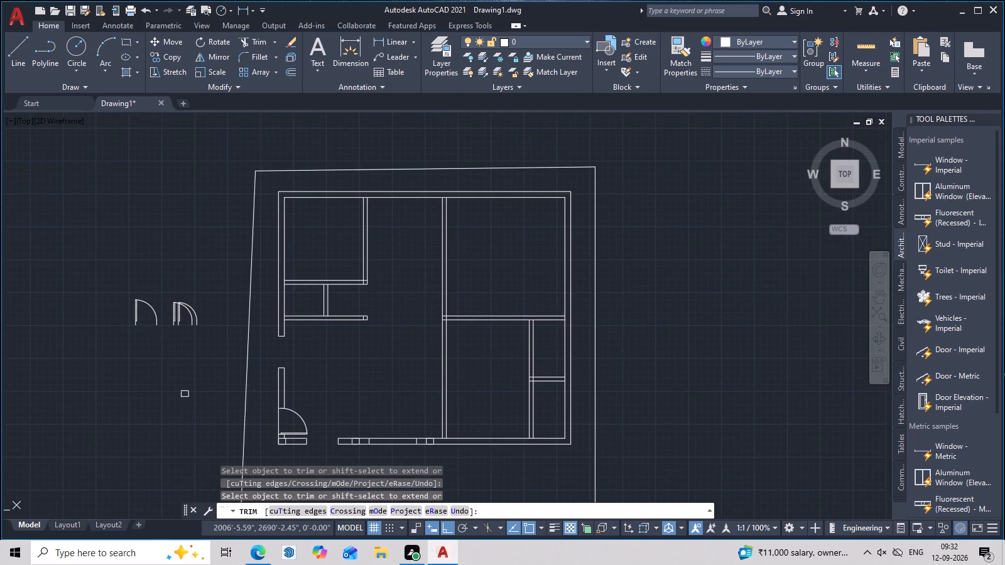
scroll(329, 281, "up", 2)
middle_click_drag(388, 334, 454, 340)
key("Escape")
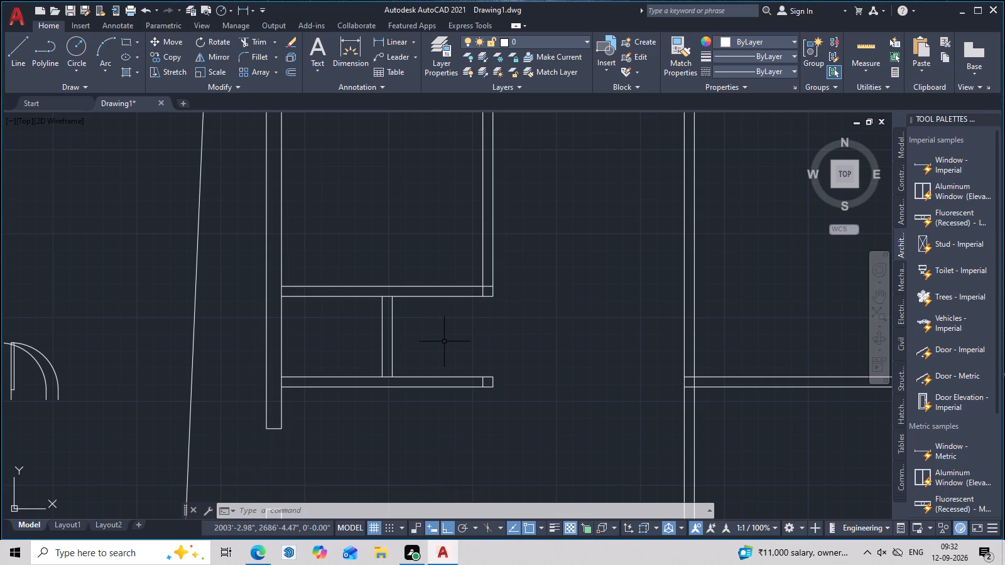
Draw a line across the western wall midway between the two horizontal partitions, using the mid-between-two-points snap.
type("l")
key("space")
middle_click_drag(364, 249, 420, 455)
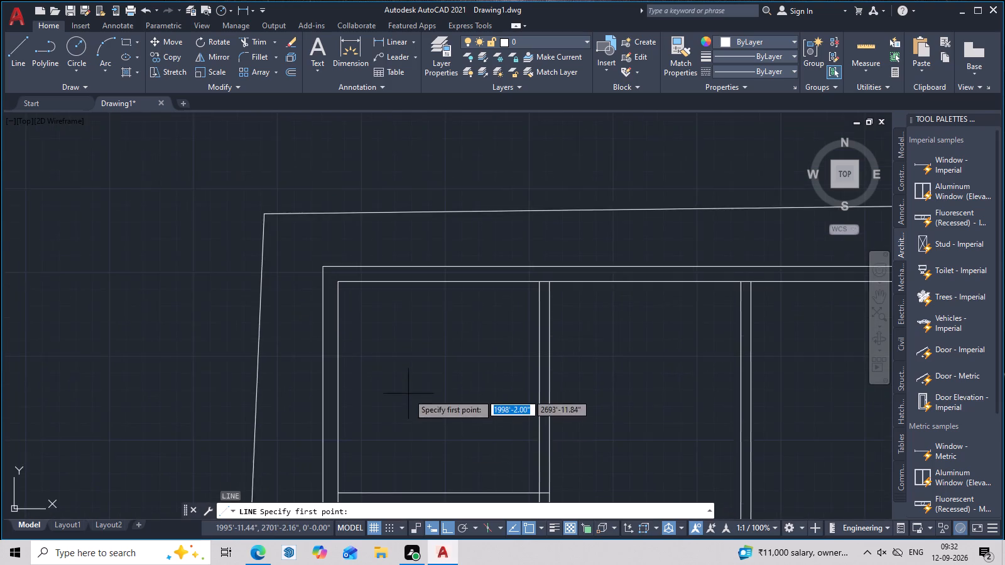
middle_click_drag(411, 382, 443, 159)
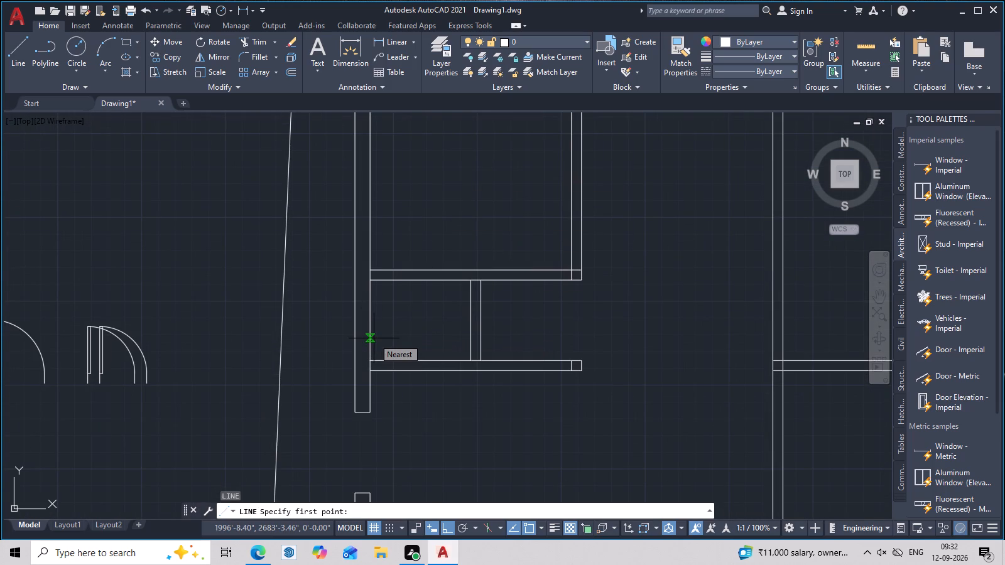
scroll(380, 336, "up", 1)
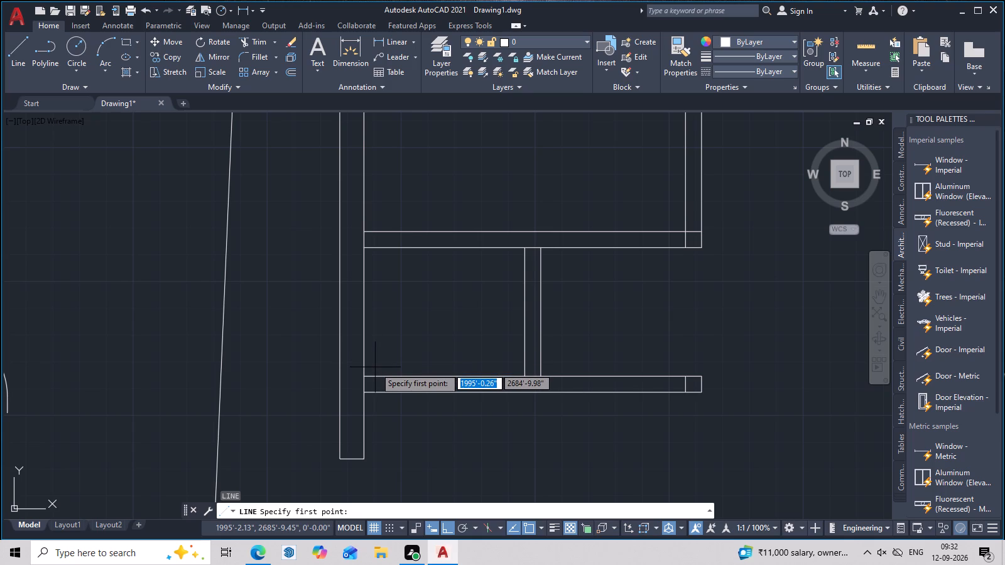
type("m2p")
key("space")
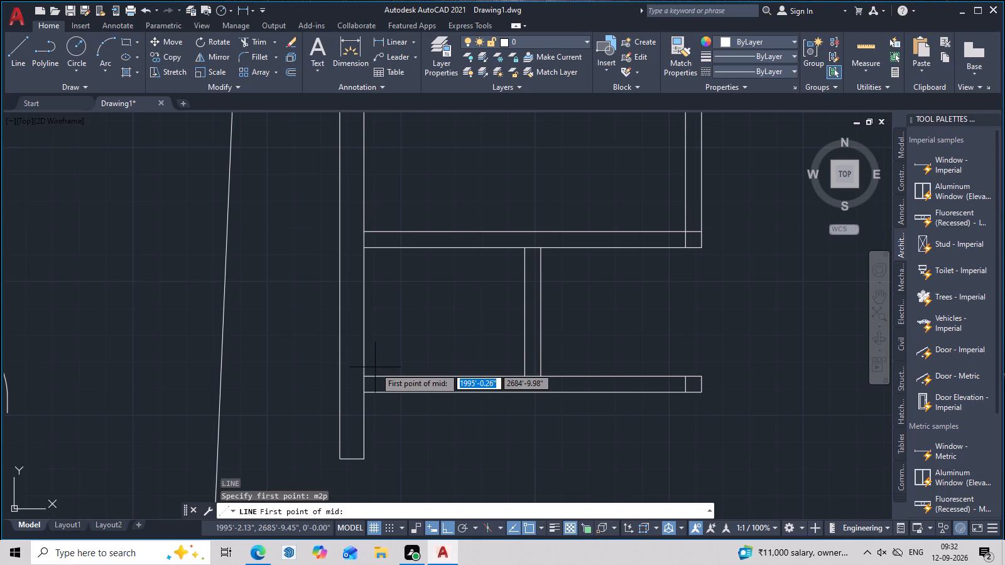
left_click(362, 373)
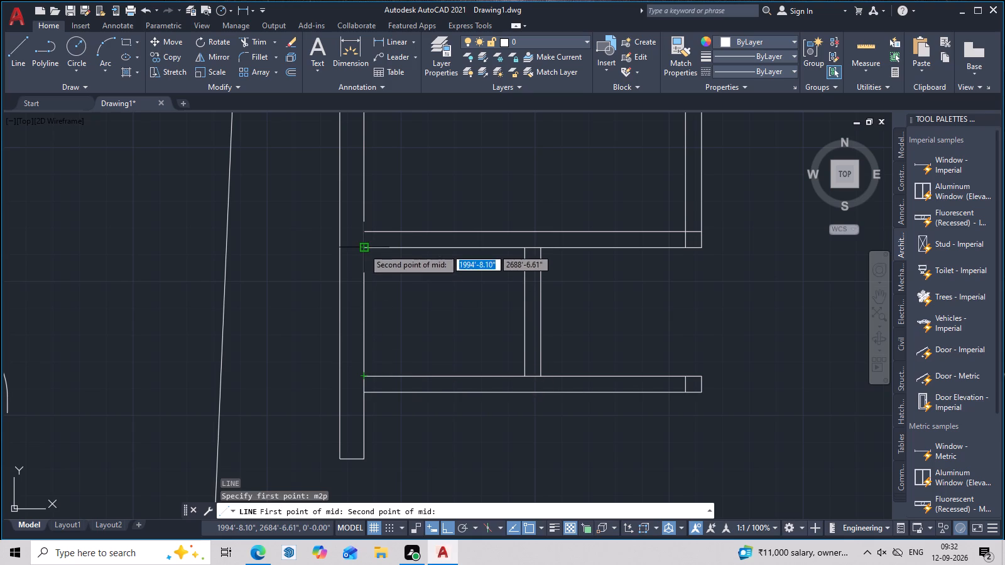
left_click(364, 249)
left_click(335, 308)
key("Escape")
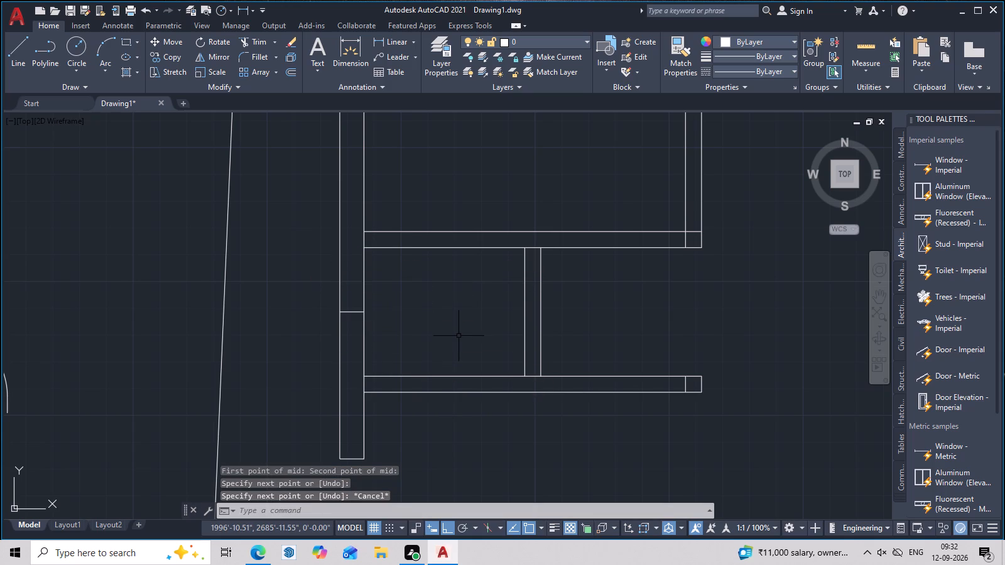
Offset the midway line across the western wall 1' to both sides.
type("o")
key("space")
type("1'")
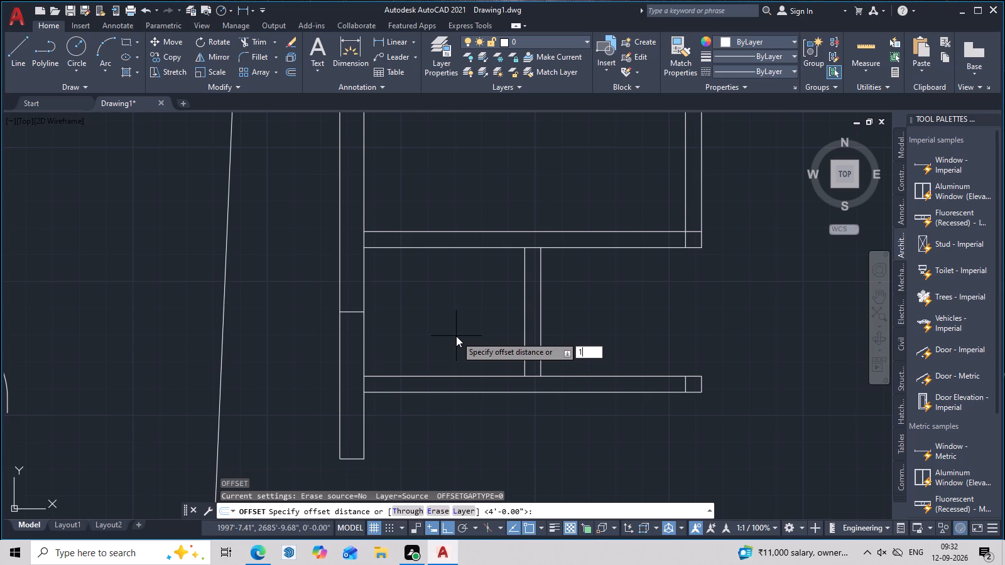
key("space")
double_click(348, 313)
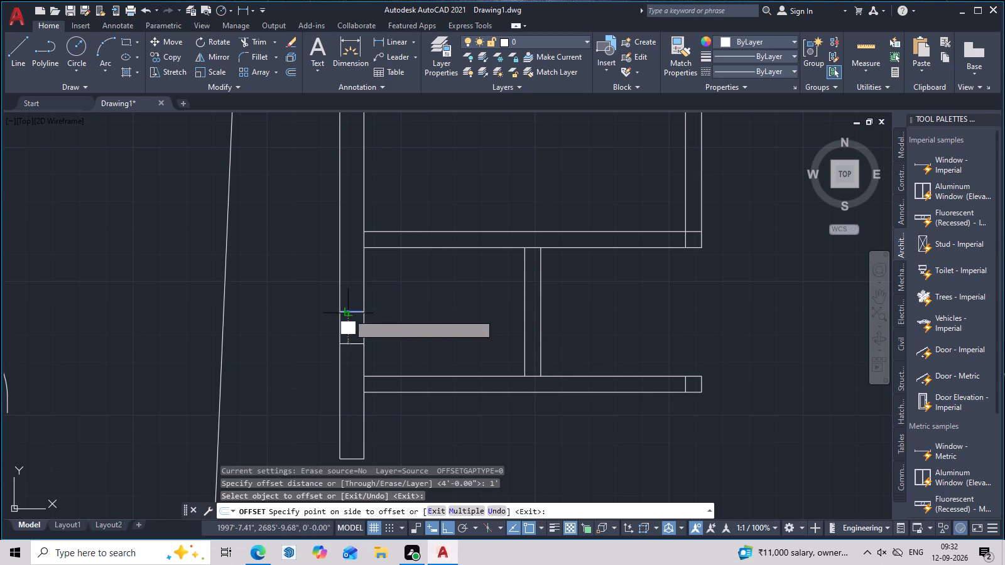
left_click(354, 274)
left_click(350, 313)
left_click(352, 347)
key("Escape")
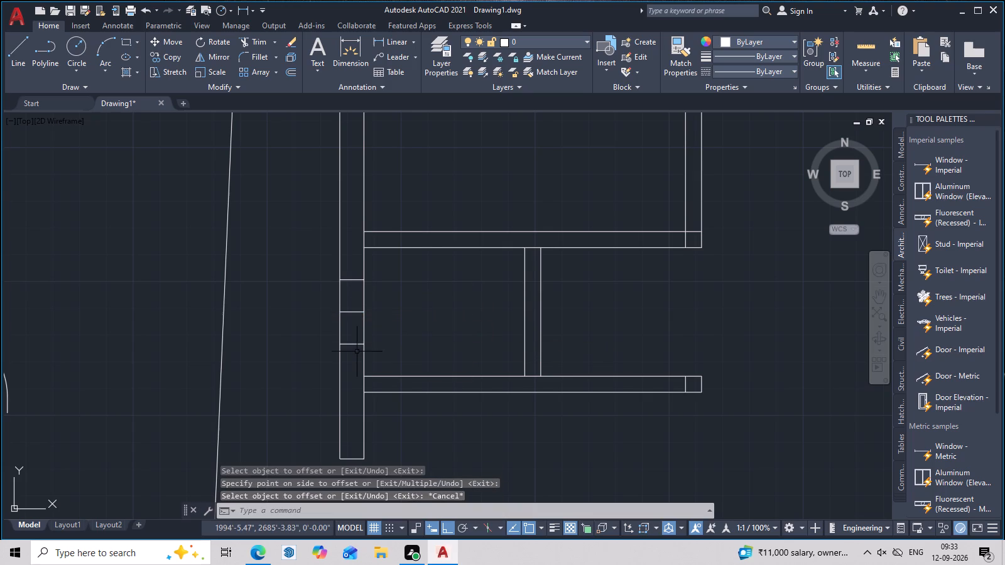
key("l")
key("Escape")
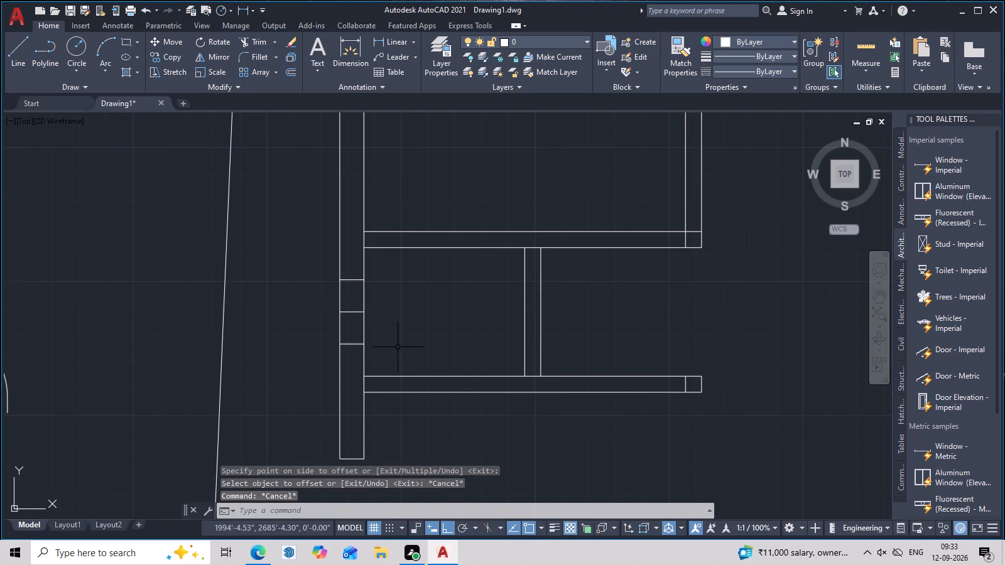
Trim the wall lines between the two offset lines and remove the centre line to form a 2' opening.
type("tr")
key("space")
left_click(365, 335)
left_click(364, 304)
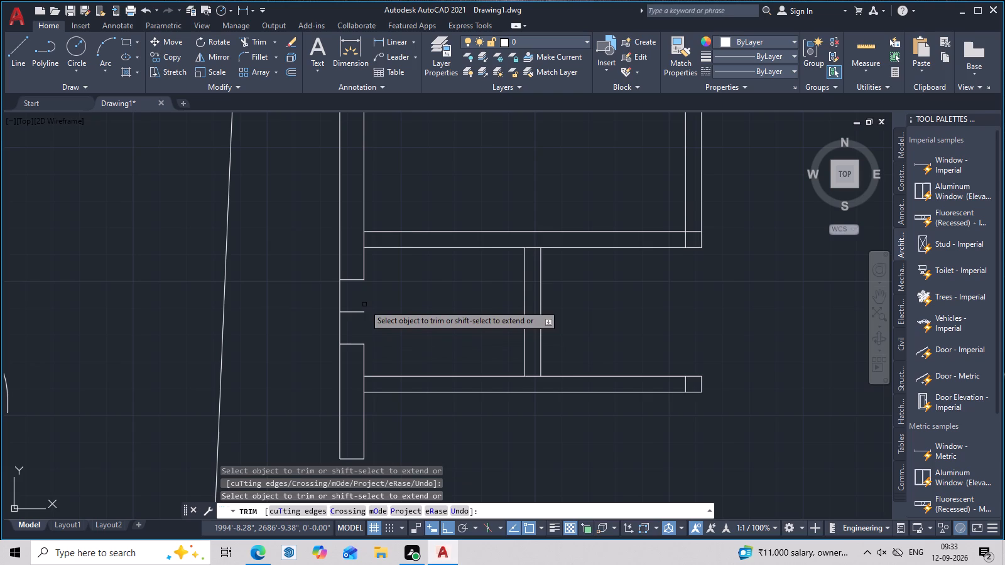
left_click(358, 312)
left_click(341, 315)
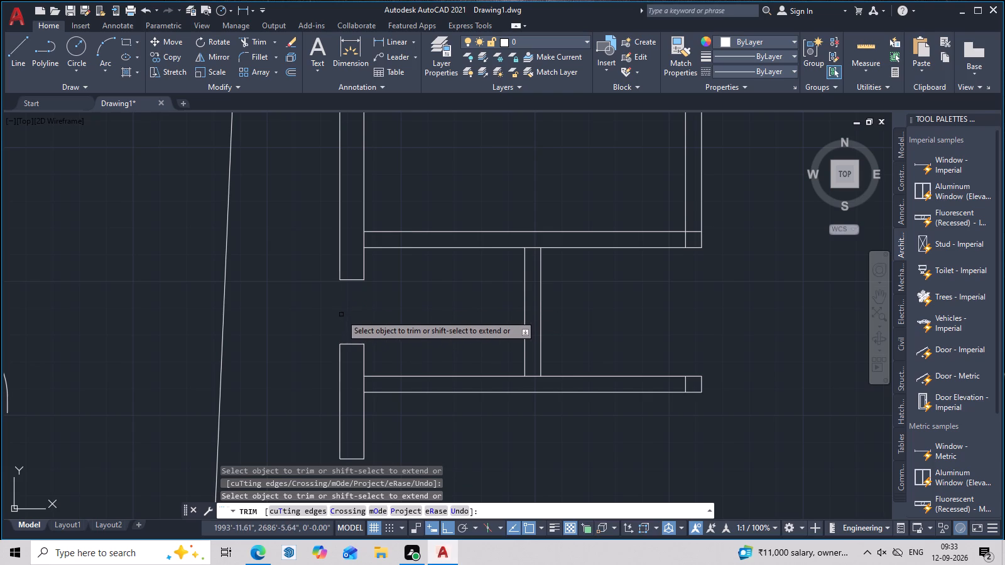
Draw a short line straight across the western exterior wall beside the north-west room.
scroll(357, 318, "down", 1)
middle_click_drag(370, 315, 381, 362)
middle_click_drag(396, 249, 396, 311)
key("Escape")
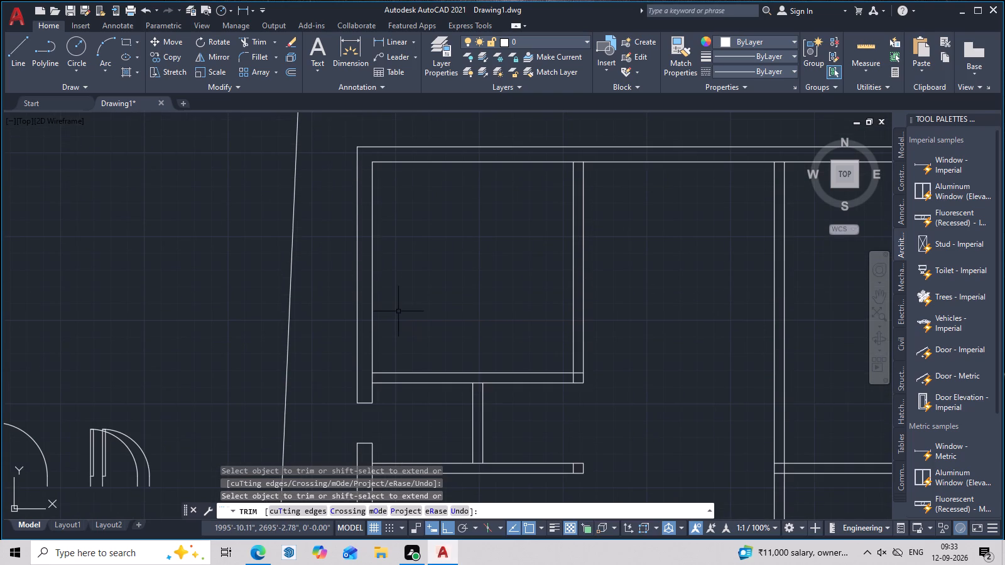
middle_click_drag(398, 311, 405, 378)
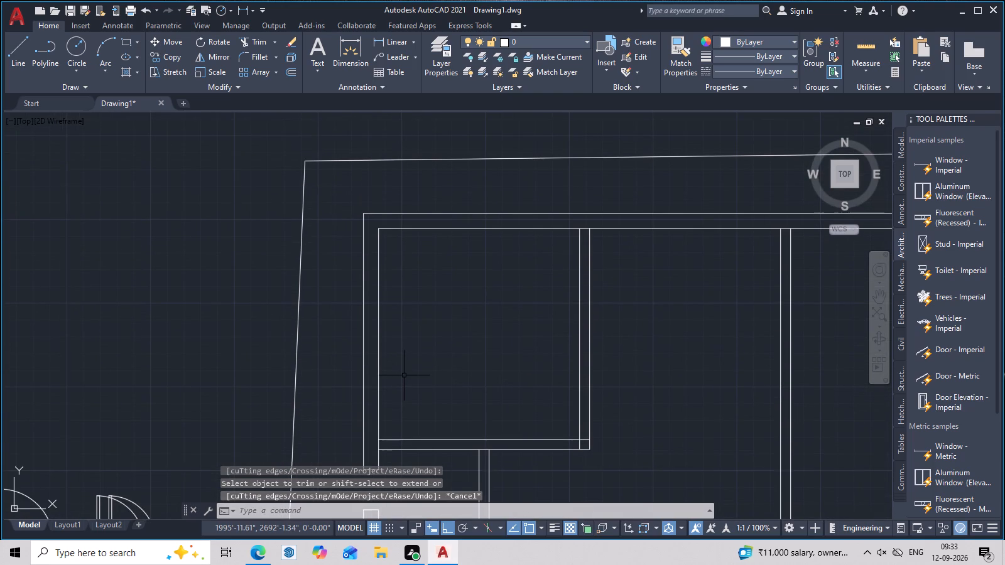
key("Escape")
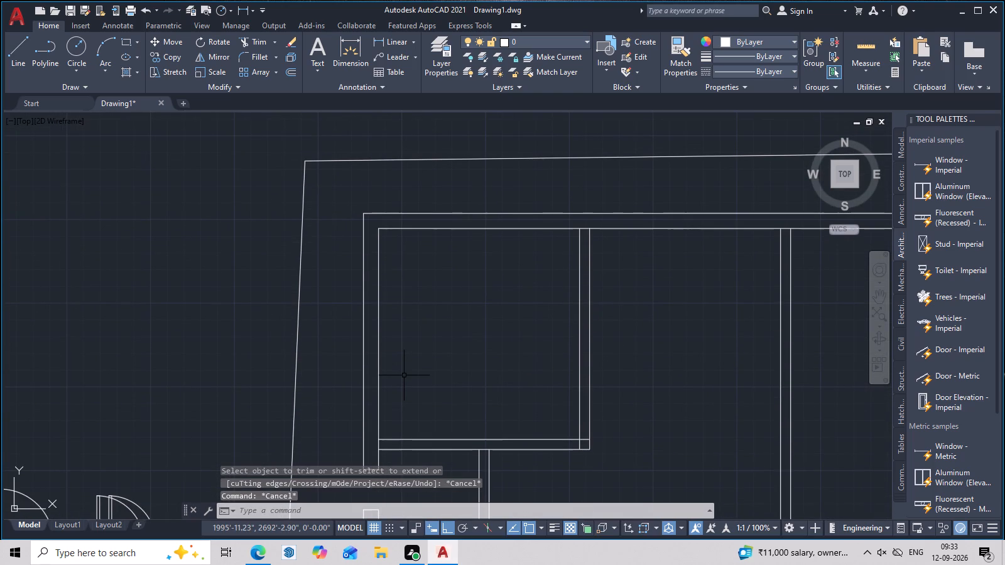
type("l")
key("space")
middle_click_drag(404, 396, 405, 439)
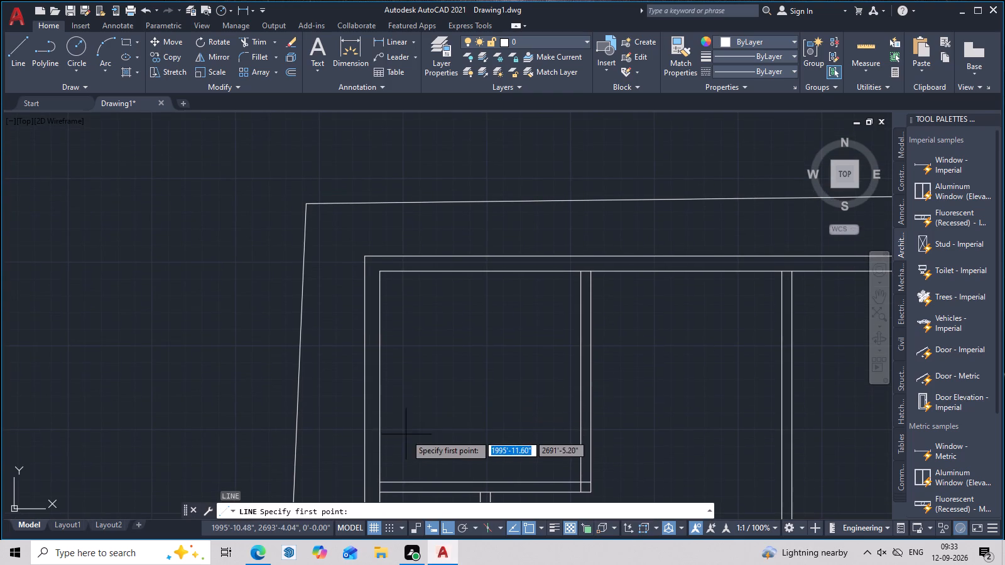
middle_click_drag(391, 404, 406, 350)
scroll(399, 374, "up", 2)
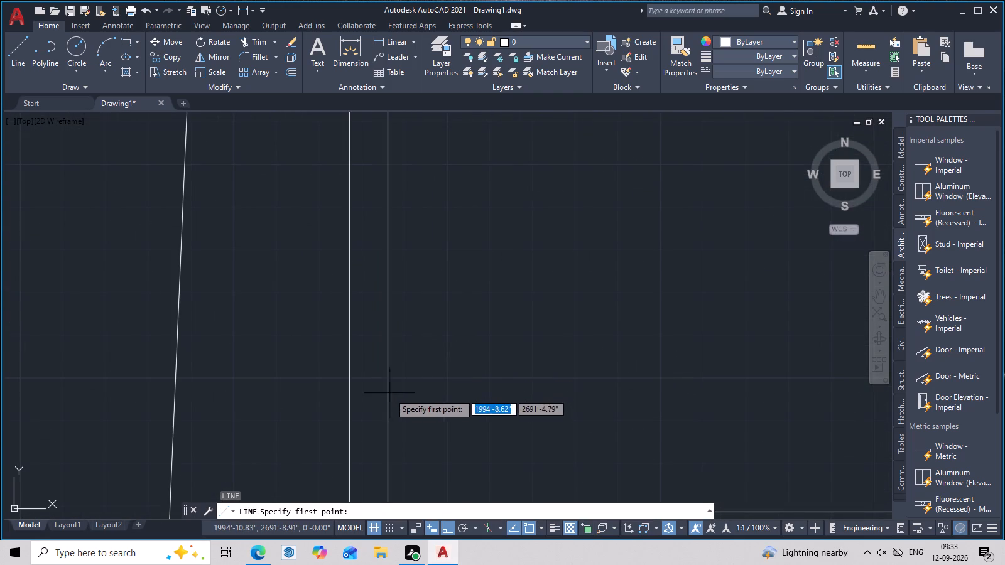
left_click(389, 395)
left_click(352, 401)
key("Escape")
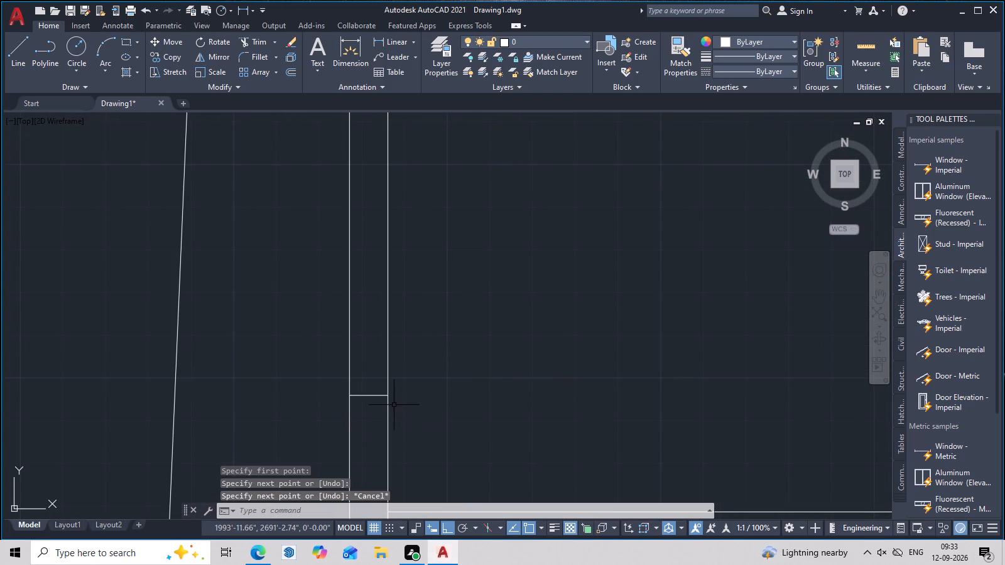
Offset the new cross line in the western wall 2' to the north.
type("o")
key("space")
key("2")
type("'")
key("space")
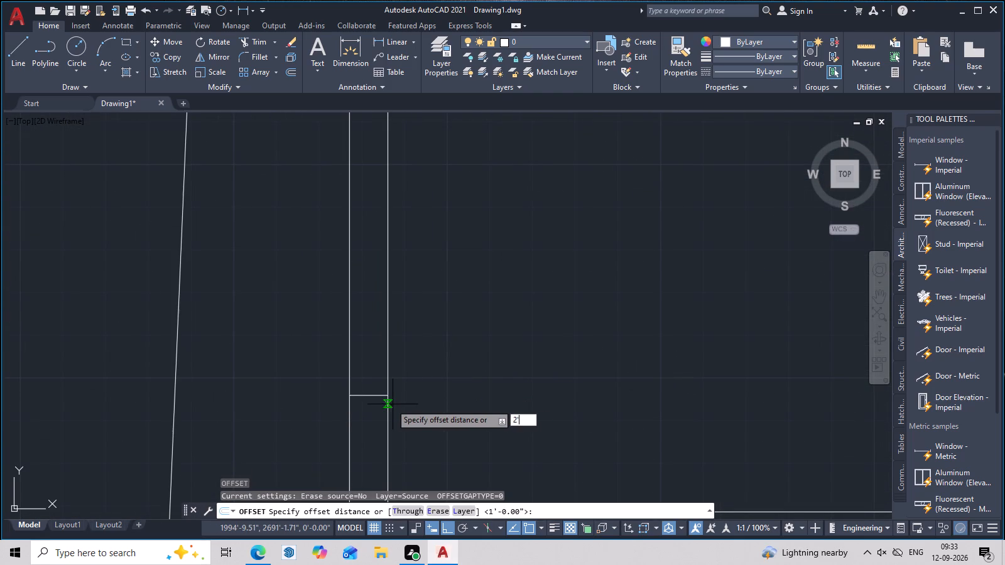
left_click(379, 397)
left_click(372, 287)
scroll(402, 304, "down", 4)
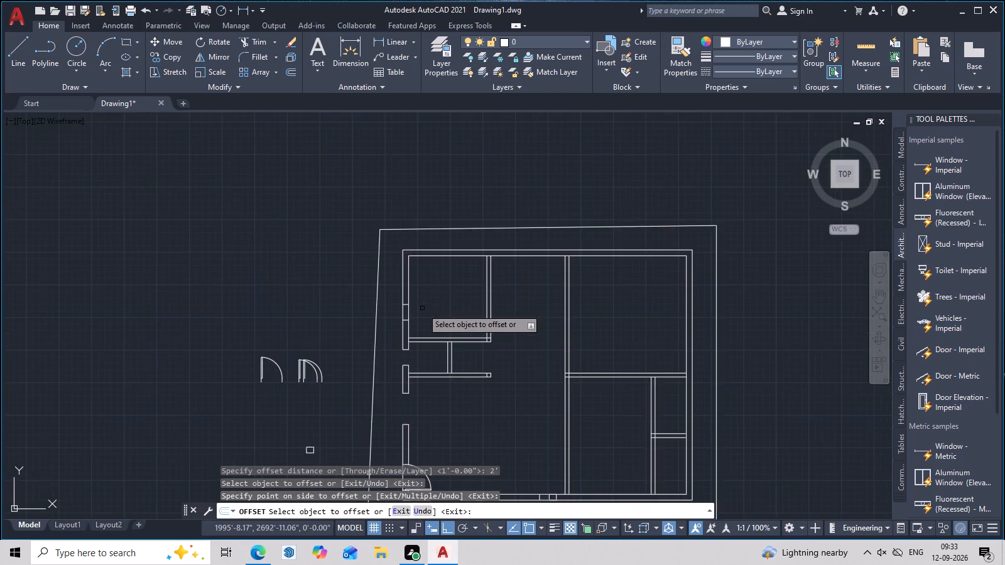
middle_click_drag(422, 308, 397, 363)
middle_click_drag(430, 335, 403, 407)
key("Escape")
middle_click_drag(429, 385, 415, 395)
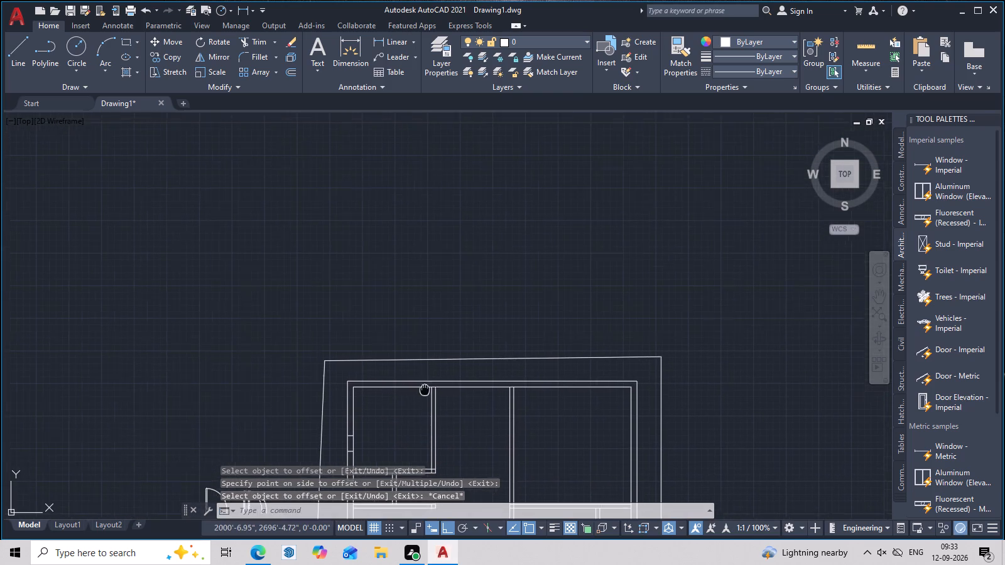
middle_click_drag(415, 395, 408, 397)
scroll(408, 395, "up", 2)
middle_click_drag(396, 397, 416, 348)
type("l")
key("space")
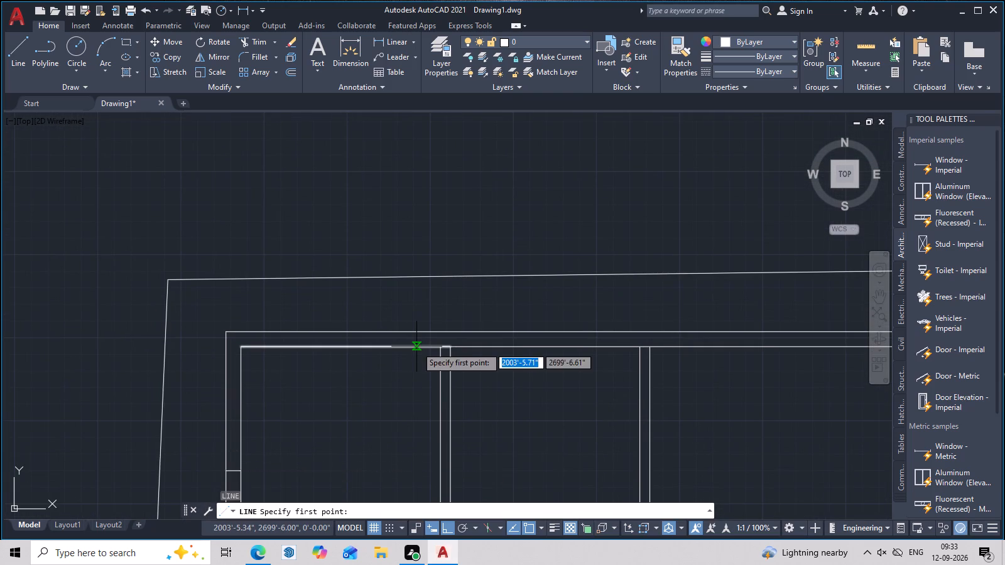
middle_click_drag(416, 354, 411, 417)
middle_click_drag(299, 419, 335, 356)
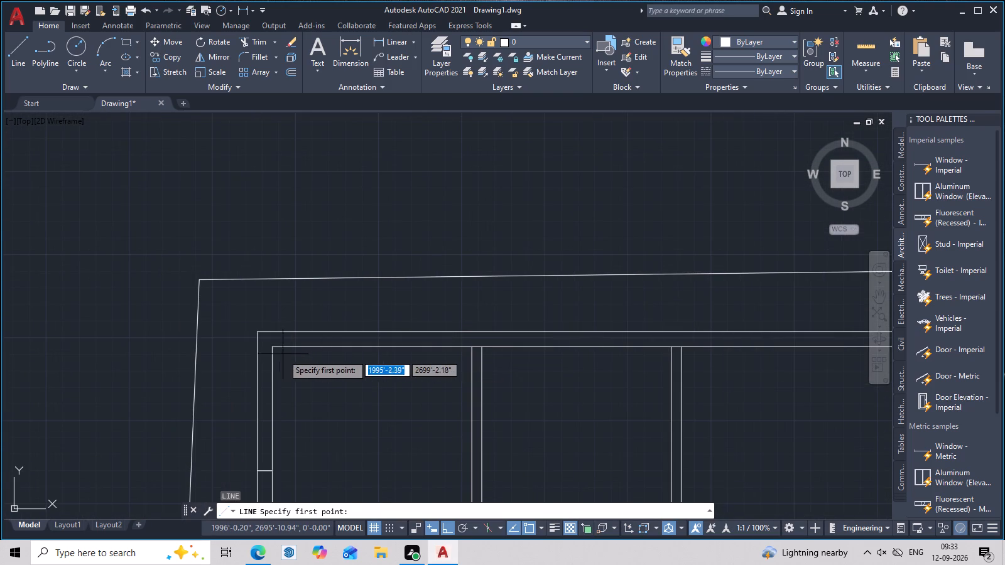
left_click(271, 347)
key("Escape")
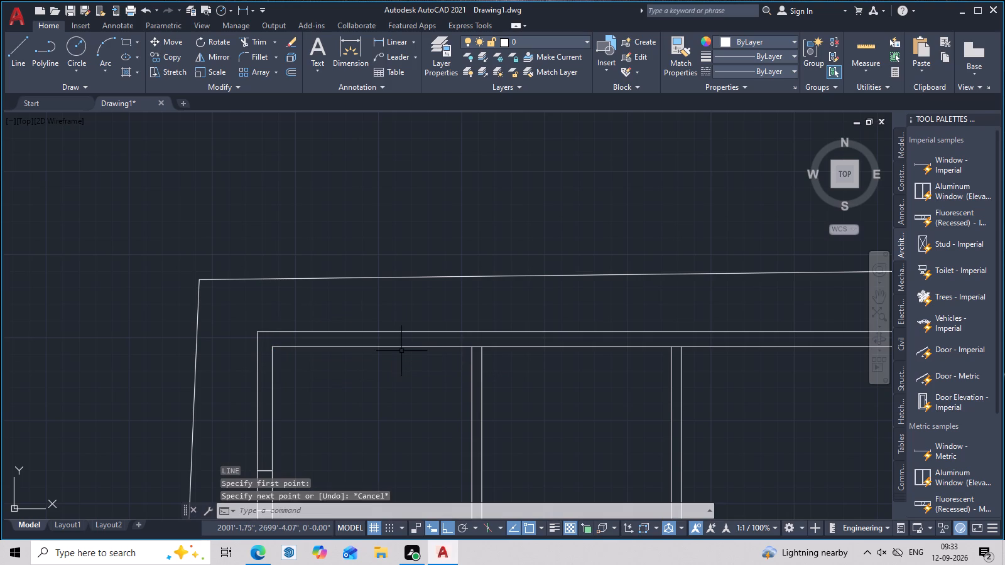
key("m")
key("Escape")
Draw a line across the northern wall midway between the north-west room's inside corners, using the mid-between-two-points snap.
type("l")
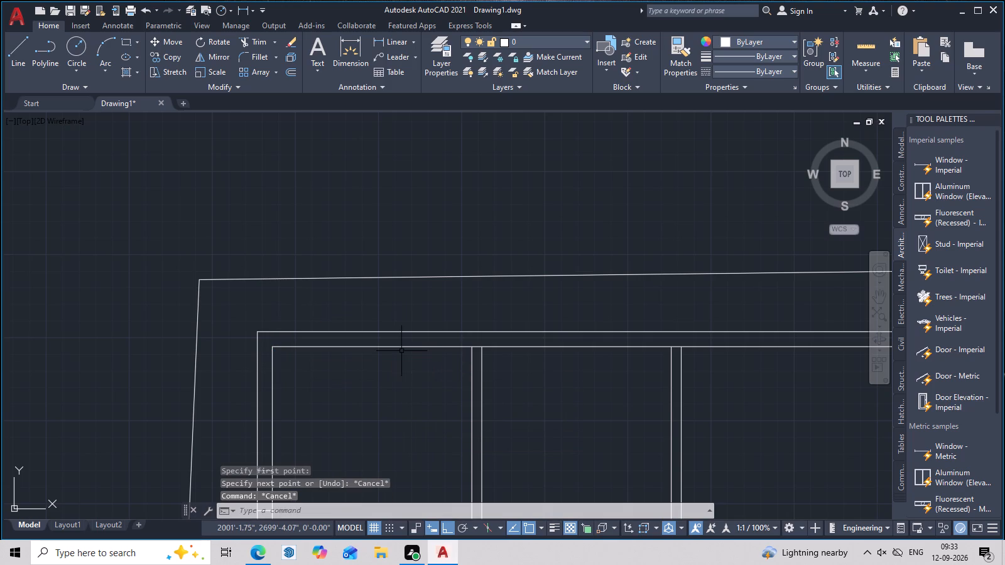
key("space")
type("m2p")
key("space")
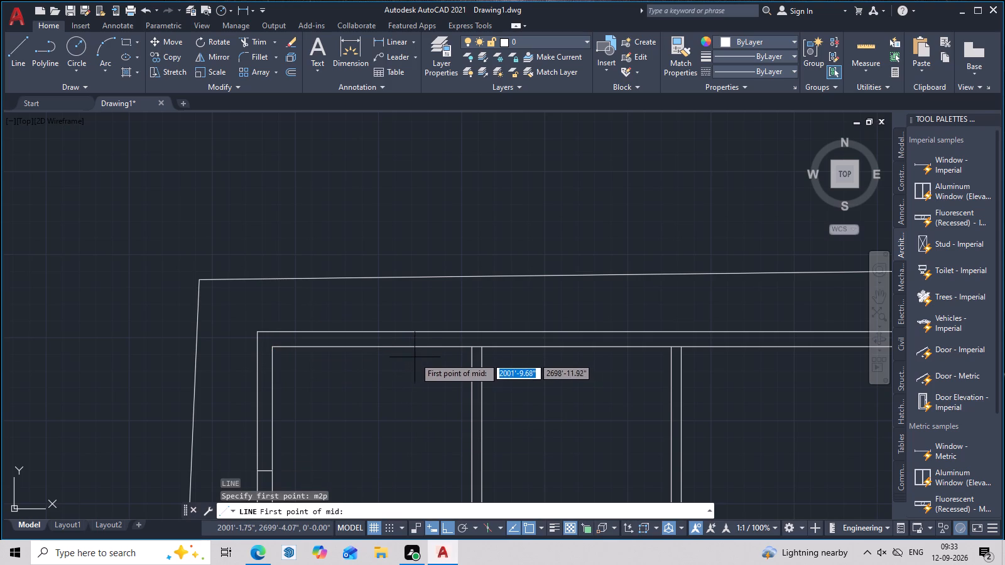
left_click(469, 346)
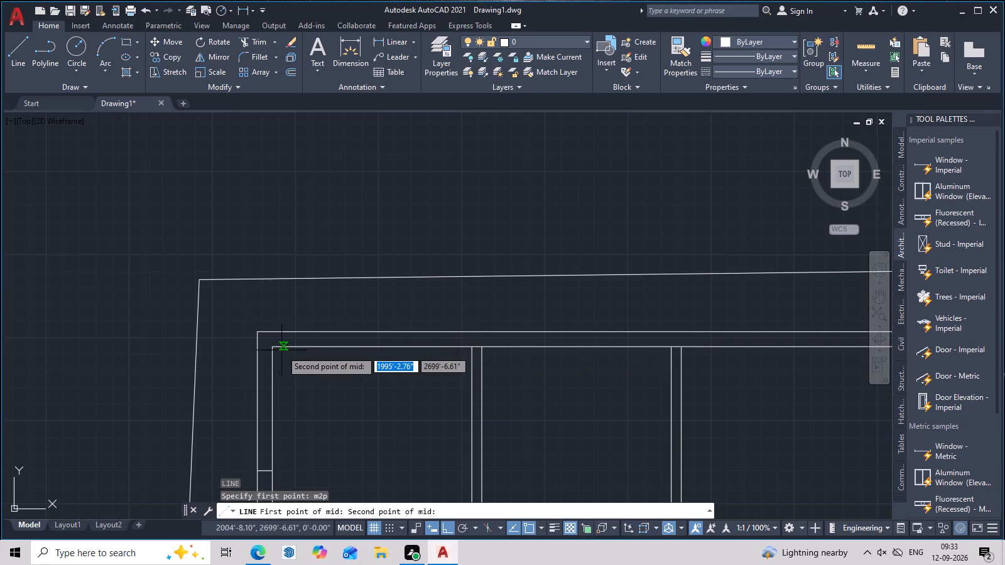
left_click(273, 350)
left_click(374, 334)
key("Escape")
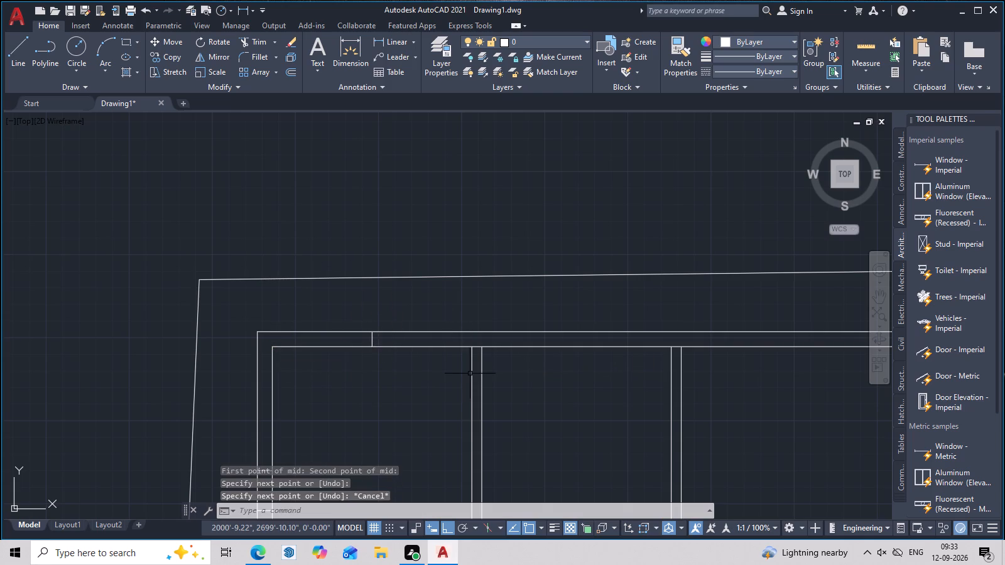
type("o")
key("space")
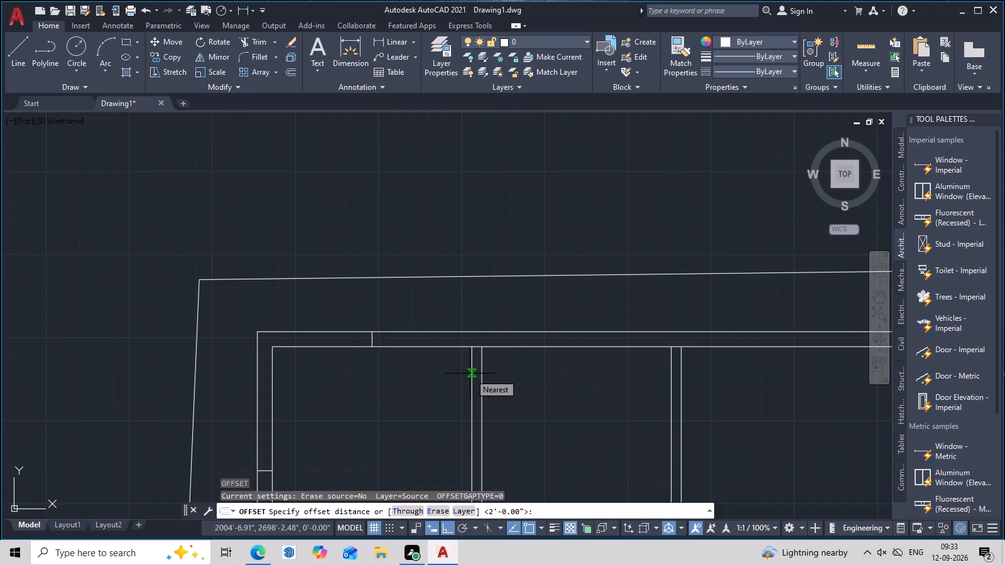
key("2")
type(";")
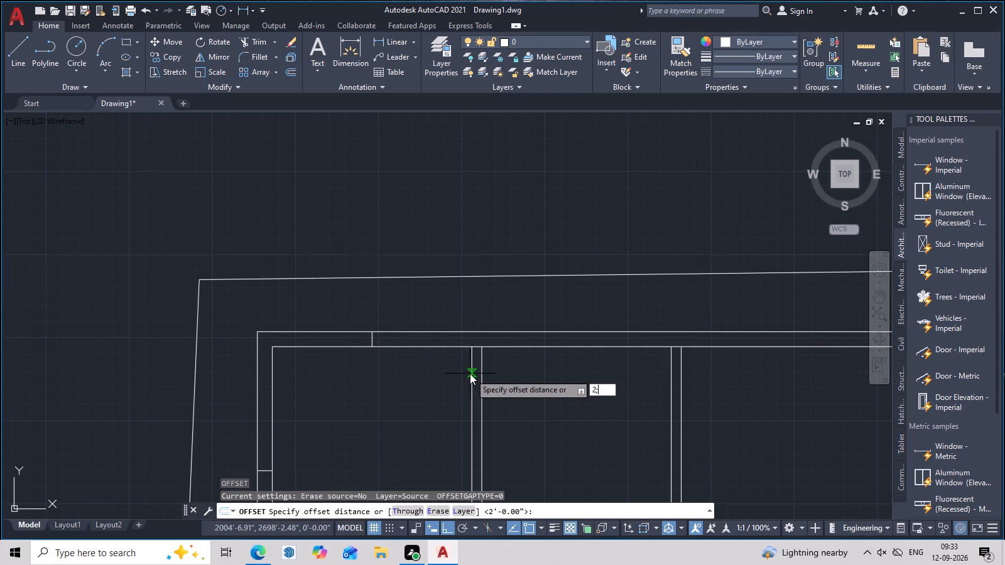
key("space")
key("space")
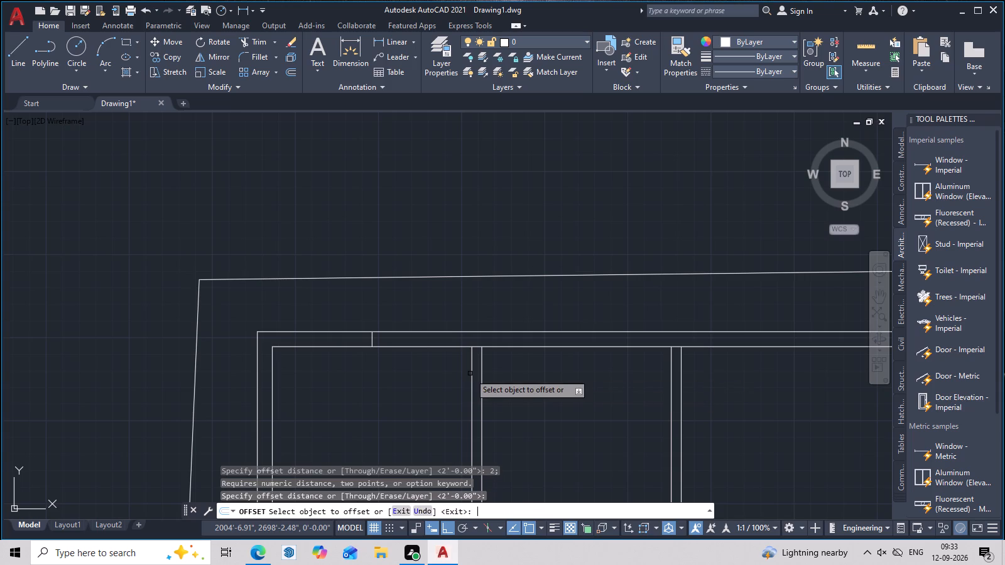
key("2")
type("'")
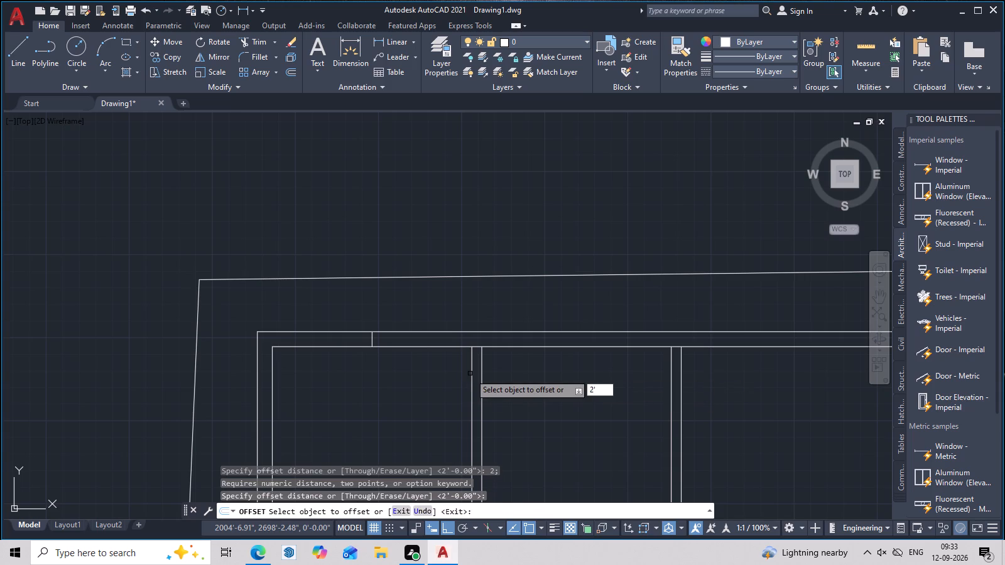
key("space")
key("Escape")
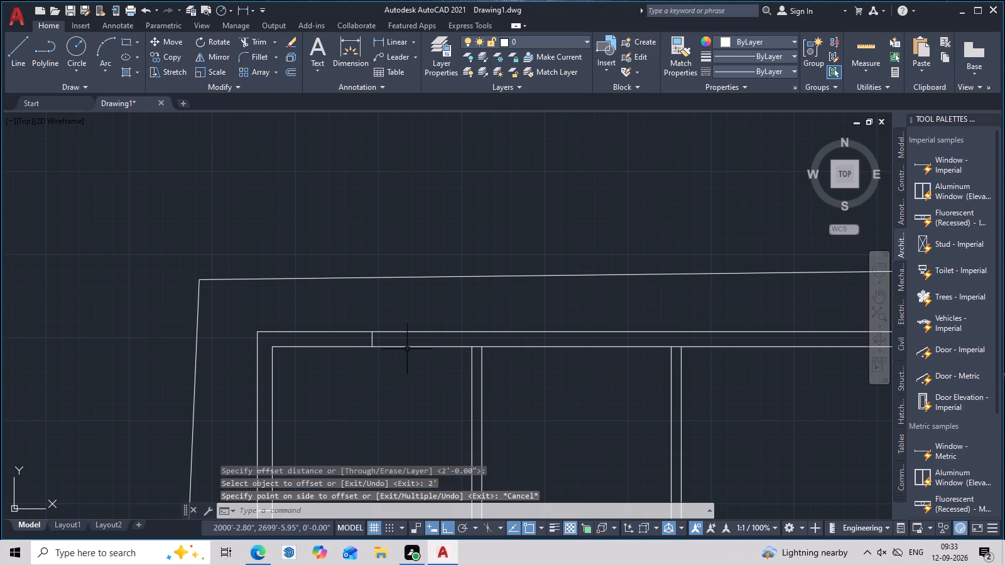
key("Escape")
Offset the midway line across the northern wall 2' to both sides.
type("o")
key("space")
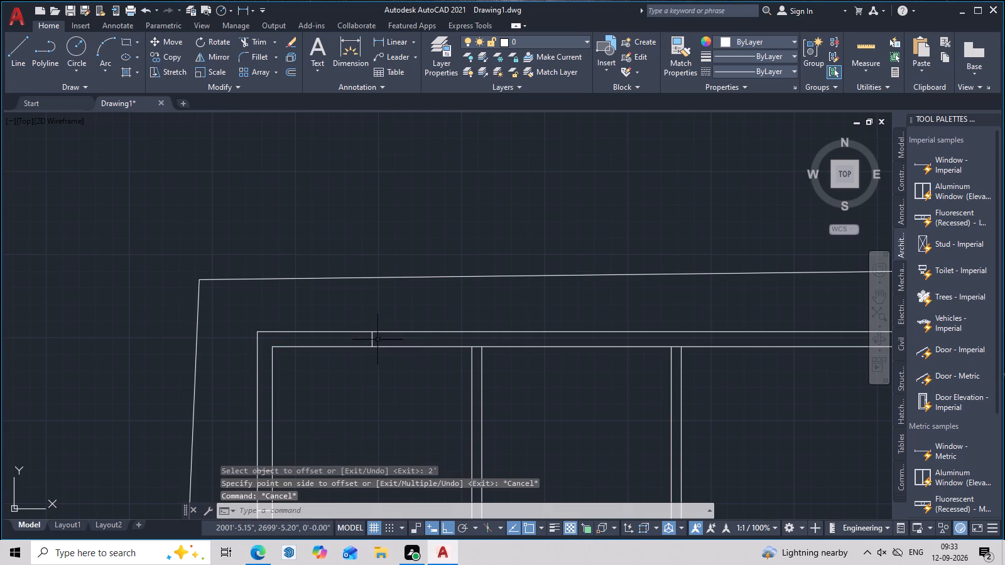
key("space")
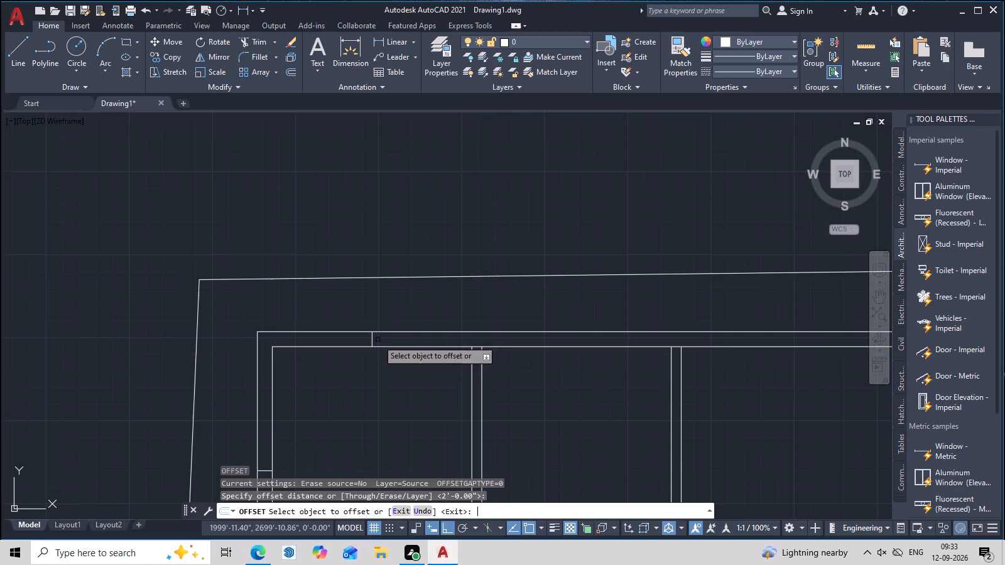
scroll(373, 340, "up", 3)
left_click(366, 342)
double_click(567, 337)
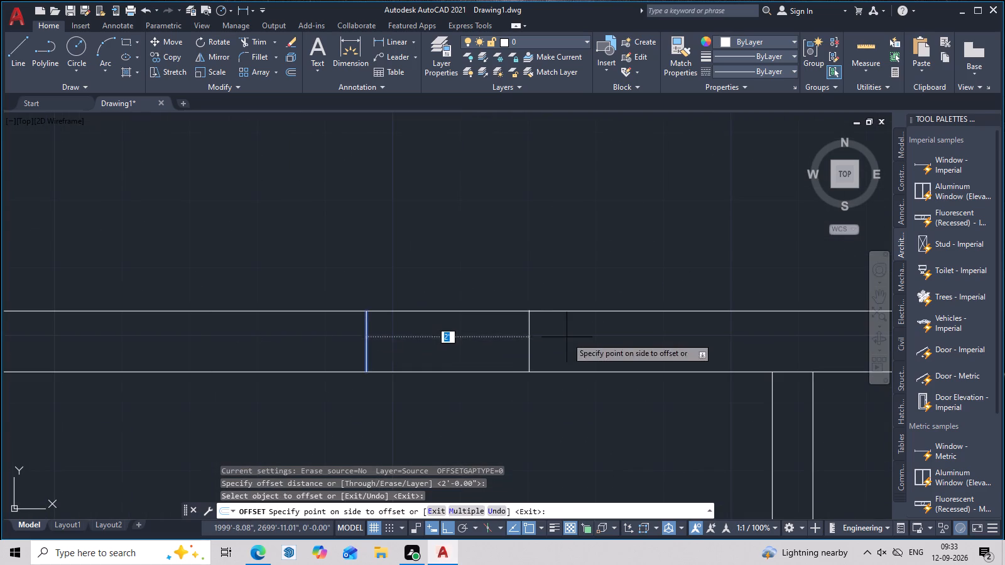
double_click(364, 342)
left_click(366, 338)
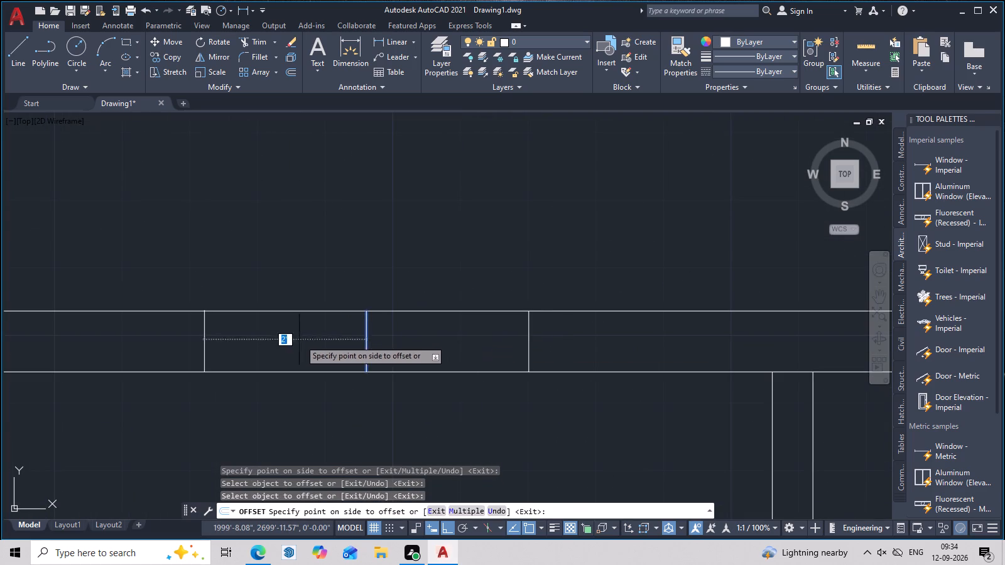
left_click(289, 342)
key("Escape")
Trim the northern wall lines between the two offset lines and remove the centre line to form a 4' opening.
type("tr")
key("space")
left_click(465, 374)
left_click(457, 310)
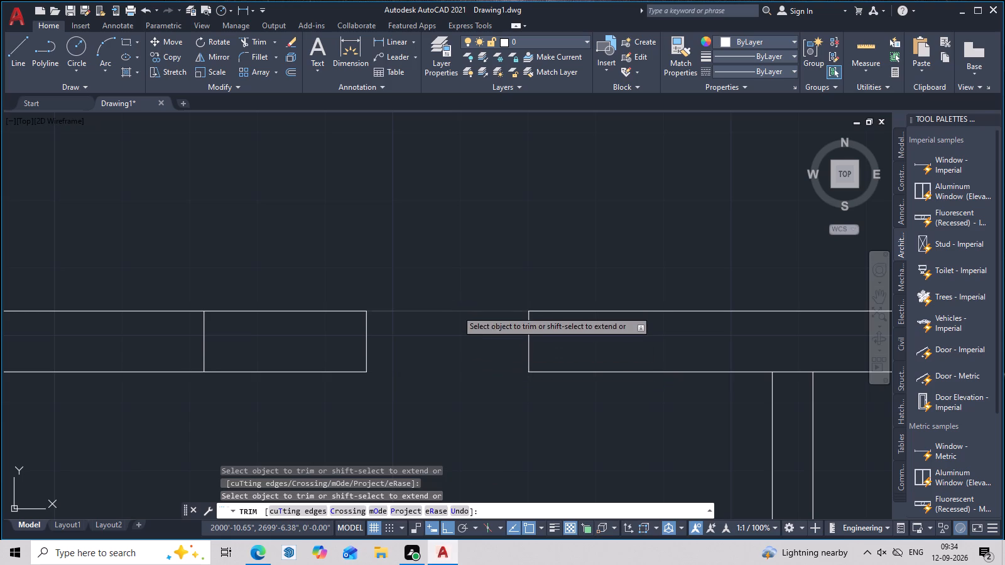
left_click(364, 335)
left_click(367, 335)
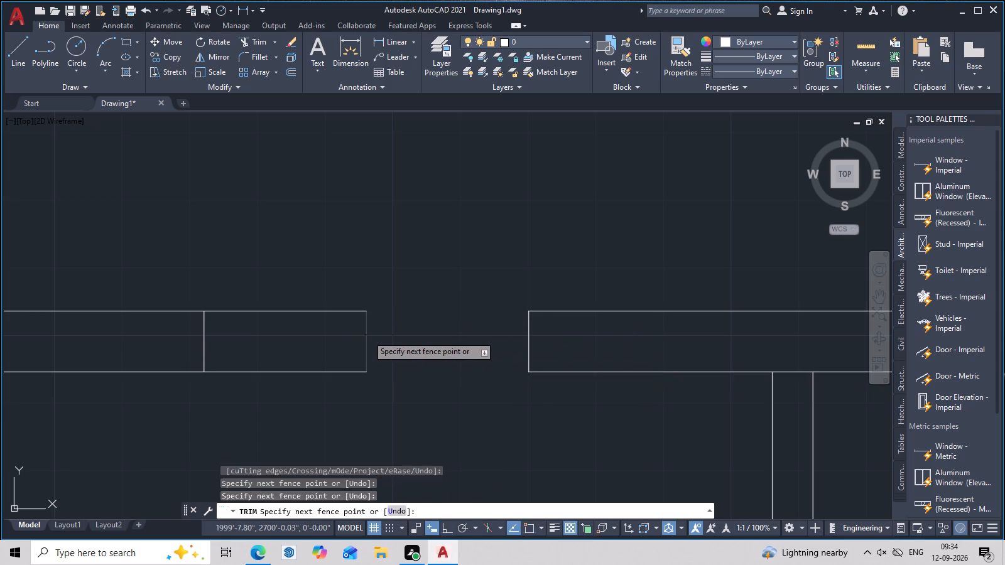
left_click(345, 371)
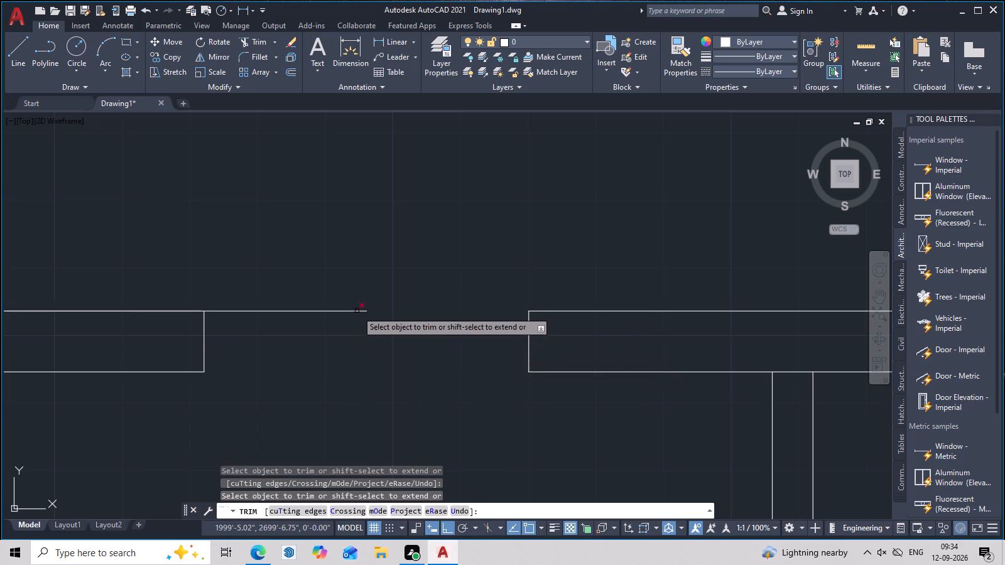
left_click(357, 311)
scroll(357, 316, "down", 6)
middle_click_drag(365, 338, 309, 338)
scroll(357, 348, "up", 2)
middle_click_drag(357, 348, 368, 379)
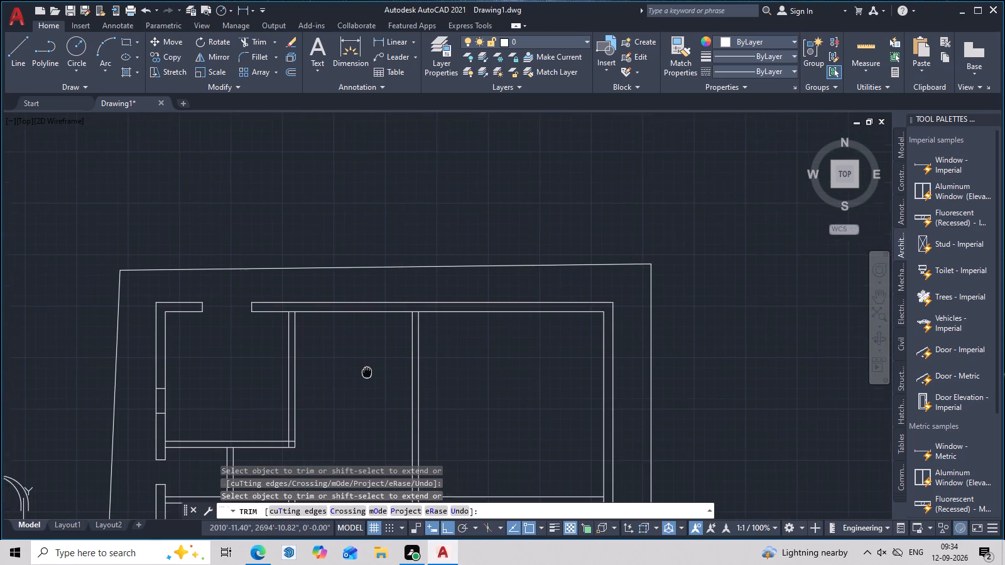
middle_click_drag(368, 379, 368, 380)
middle_click_drag(355, 403, 368, 376)
middle_click(368, 375)
key("Escape")
Copy the loose column rectangle outside the plot to an empty spot directly west of the original.
middle_click_drag(369, 369, 363, 373)
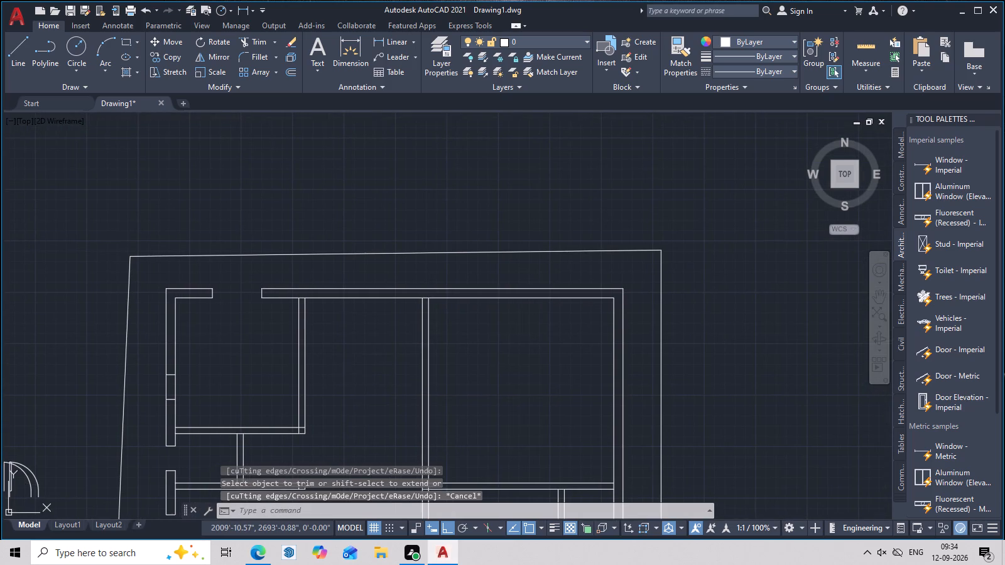
scroll(339, 373, "down", 1)
middle_click_drag(317, 430, 352, 345)
scroll(276, 393, "down", 1)
middle_click_drag(282, 398, 379, 358)
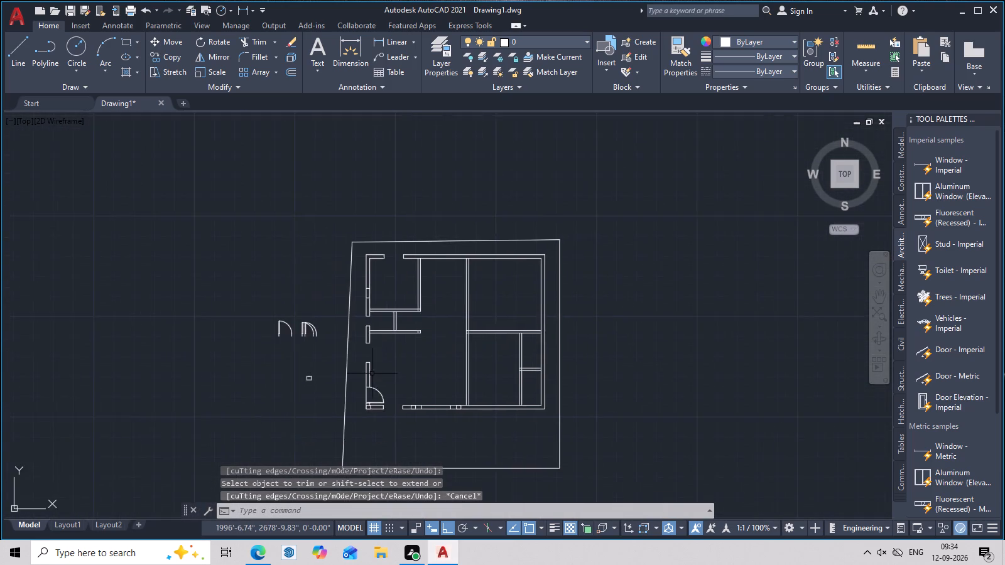
scroll(368, 399, "up", 2)
middle_click_drag(393, 429, 402, 393)
scroll(393, 391, "up", 2)
scroll(264, 370, "down", 2)
middle_click_drag(256, 370, 425, 371)
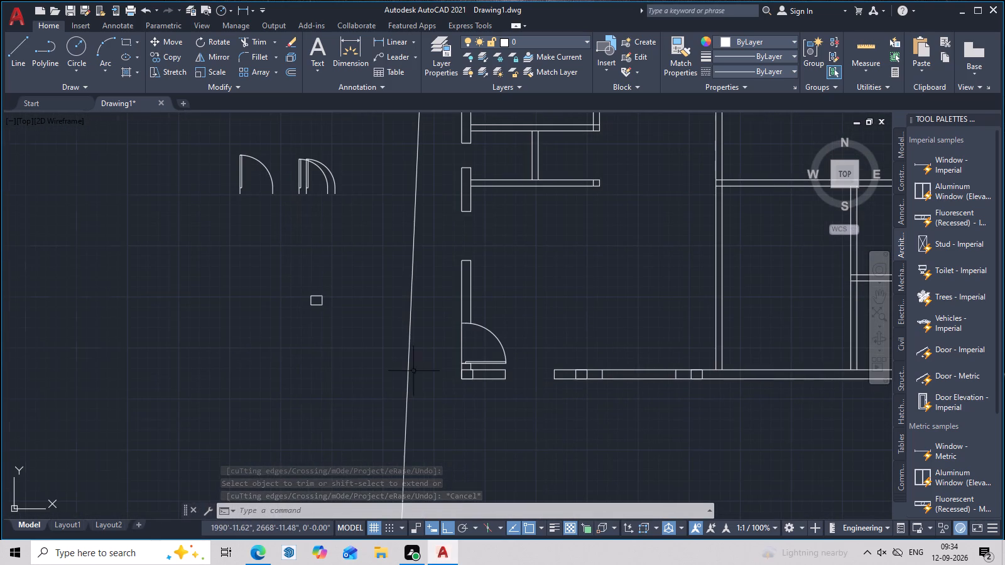
middle_click_drag(323, 327, 307, 343)
scroll(305, 331, "up", 2)
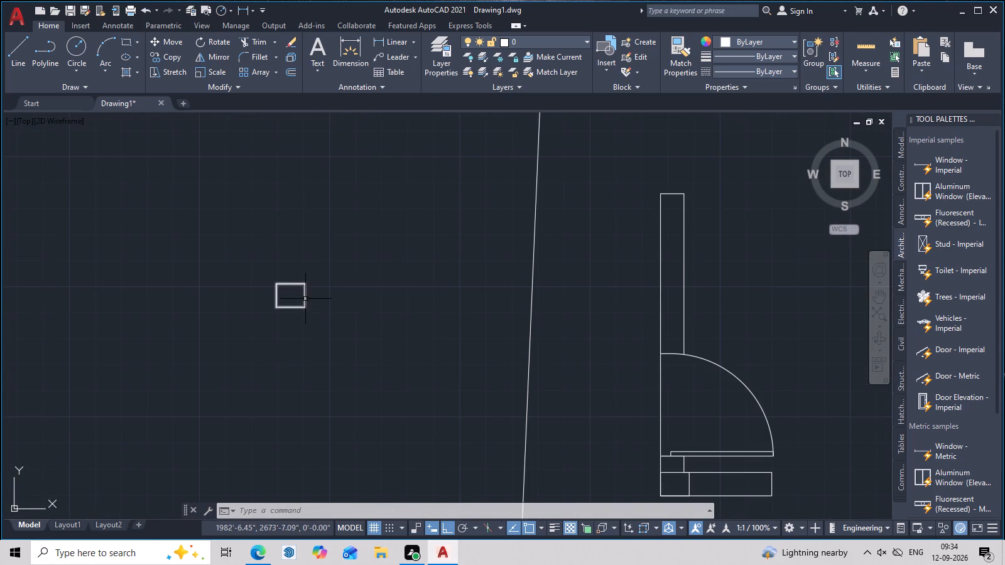
left_click(306, 300)
type("co")
key("space")
left_click(293, 294)
left_click(173, 294)
key("Escape")
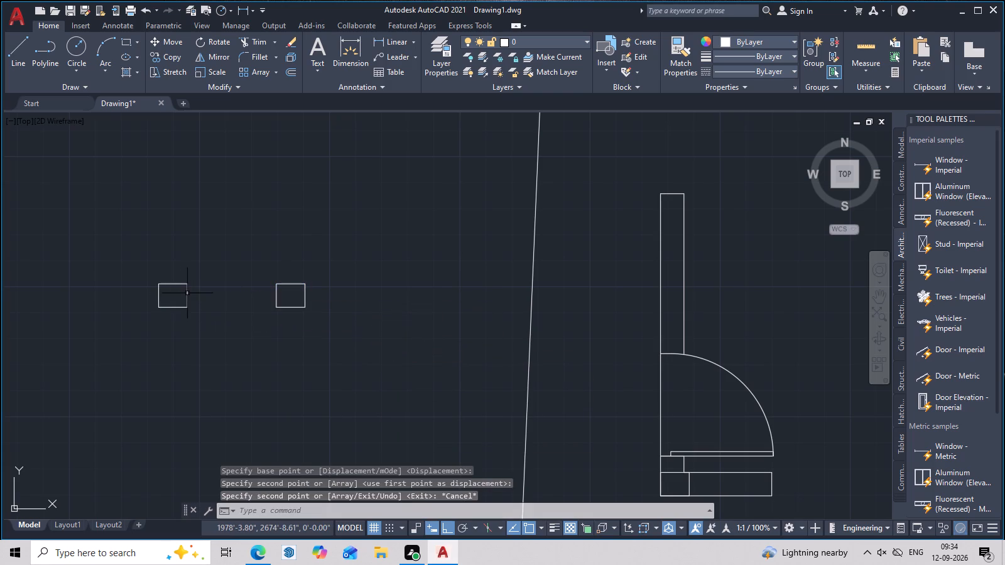
scroll(192, 292, "up", 2)
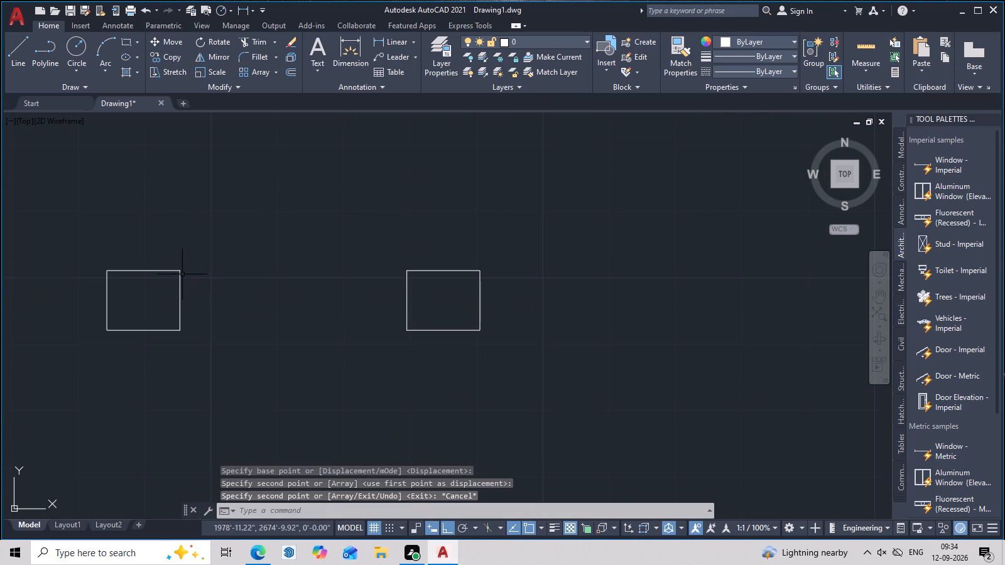
Rotate the western loose column rectangle 270° about its north-east corner so it stands upright.
left_click(178, 274)
type("ro")
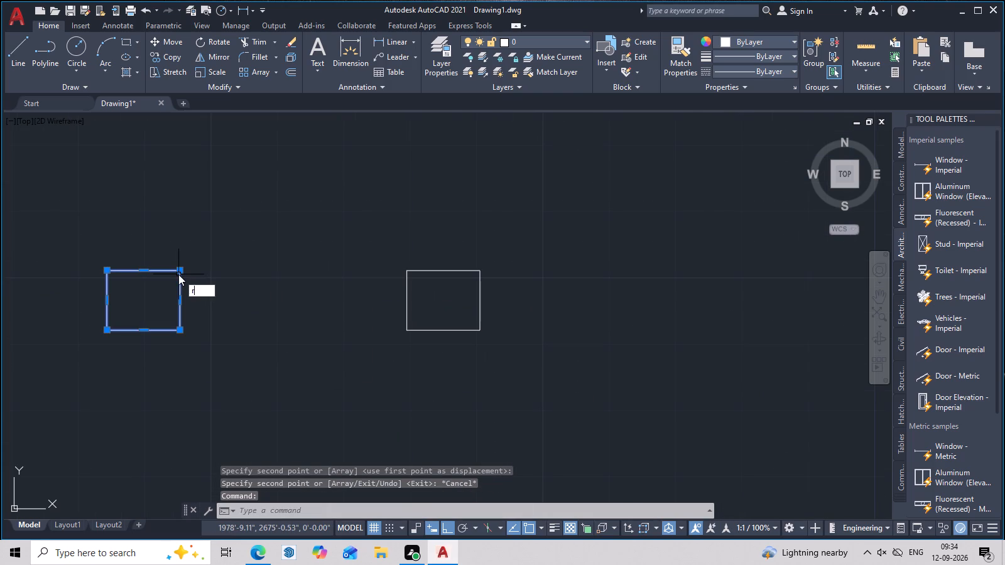
key("space")
left_click(179, 266)
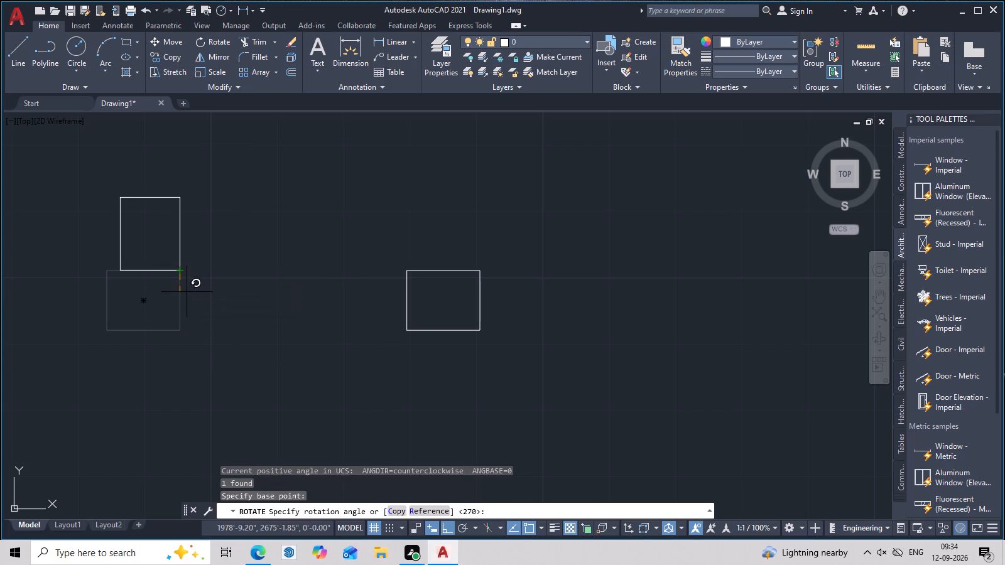
left_click(185, 297)
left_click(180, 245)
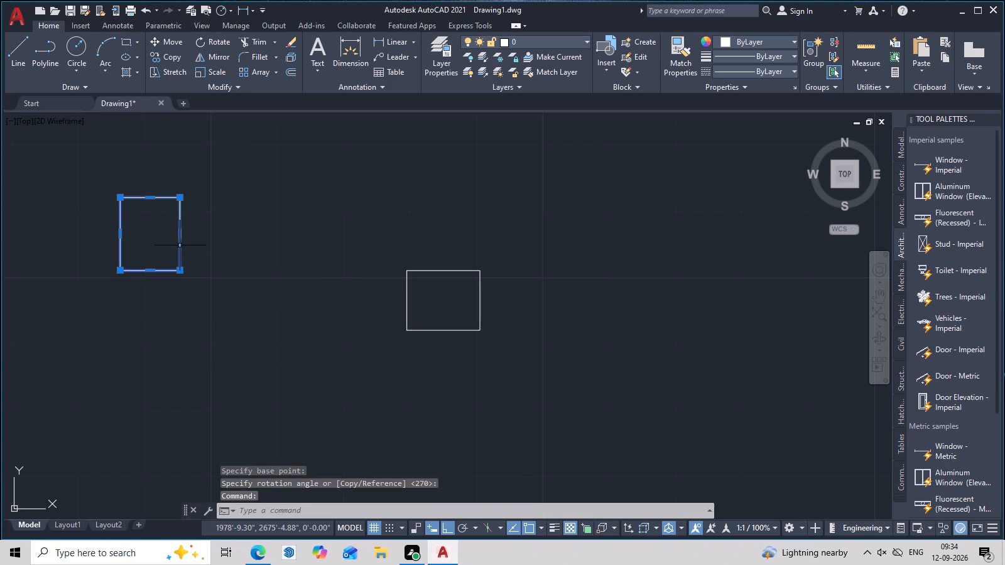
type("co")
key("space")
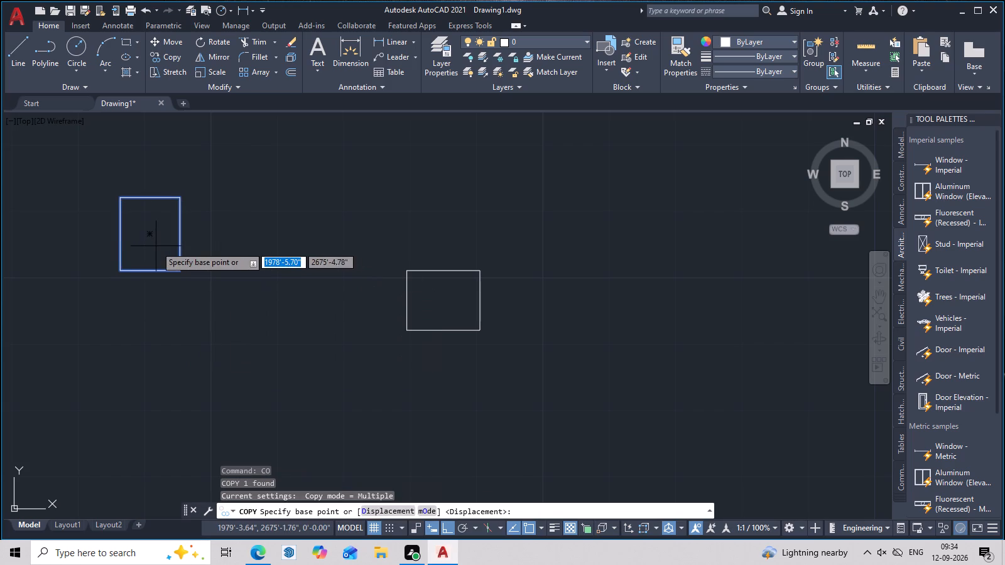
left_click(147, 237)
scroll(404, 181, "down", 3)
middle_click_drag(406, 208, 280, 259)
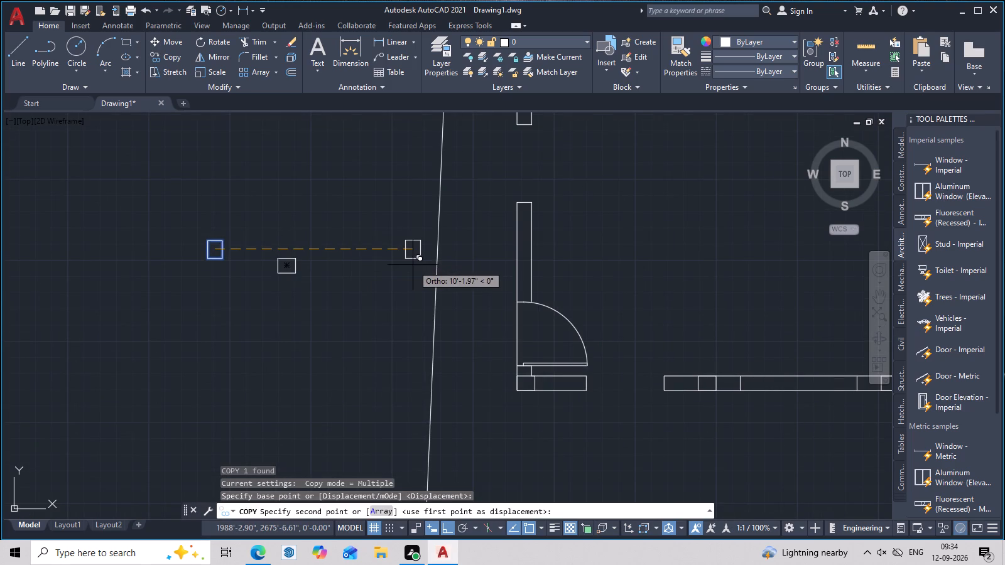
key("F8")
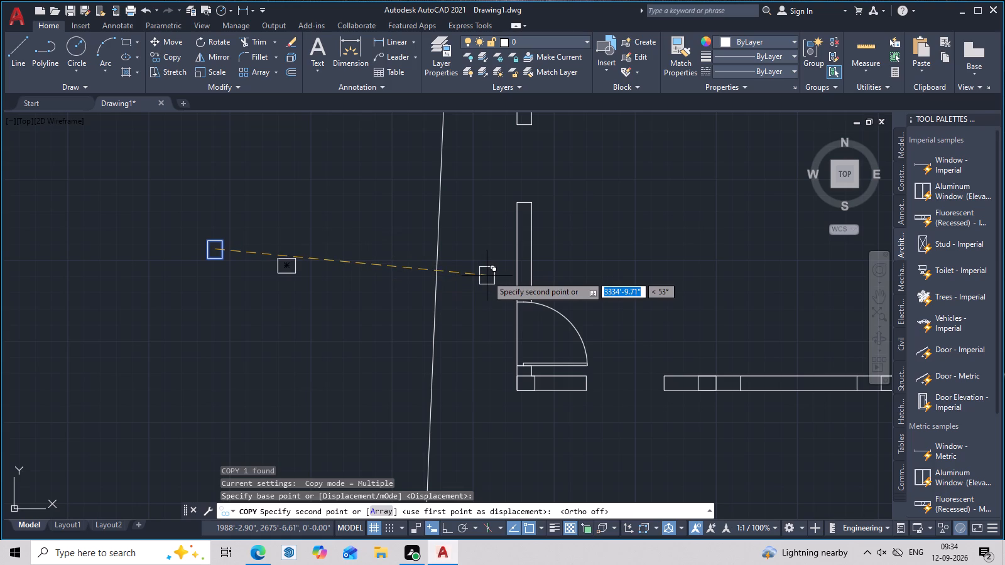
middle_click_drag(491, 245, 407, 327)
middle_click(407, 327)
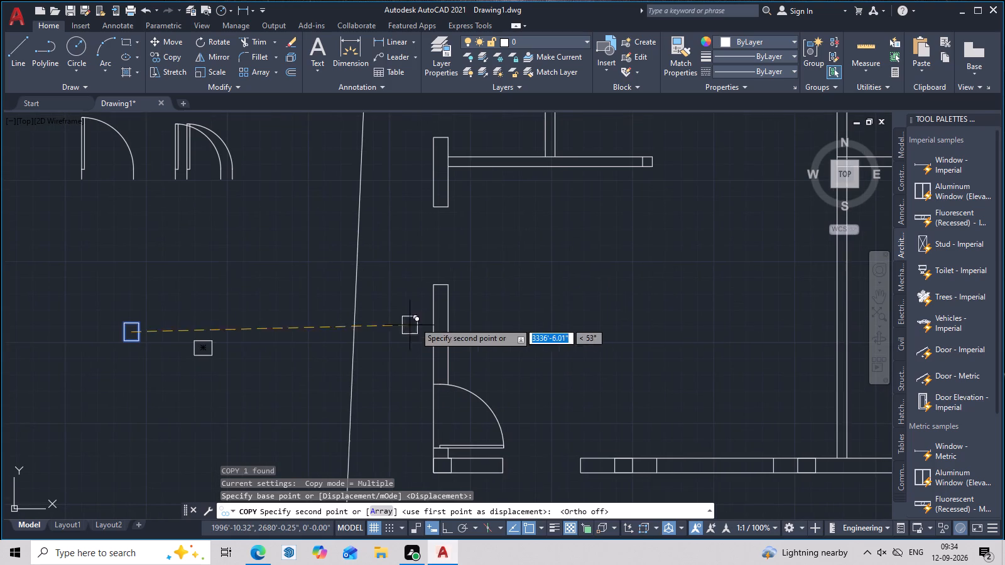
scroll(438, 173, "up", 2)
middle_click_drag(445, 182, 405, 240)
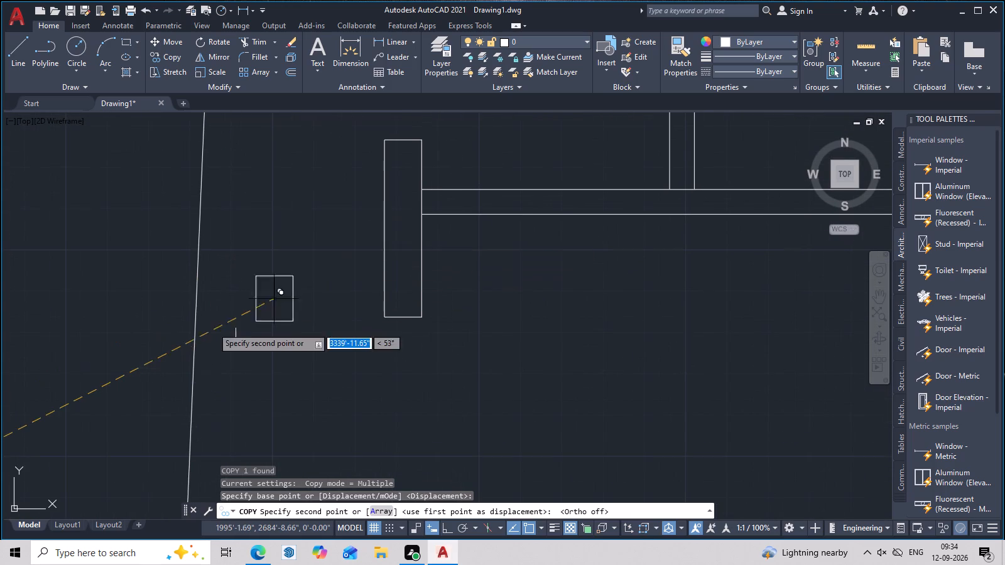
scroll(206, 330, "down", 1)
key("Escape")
Copy the upright column by its north-east corner into the west wall, where the small room's southern partition's north face meets the wall's inner face.
middle_click_drag(158, 343, 585, 267)
scroll(312, 326, "down", 2)
scroll(390, 338, "down", 1)
scroll(301, 391, "up", 2)
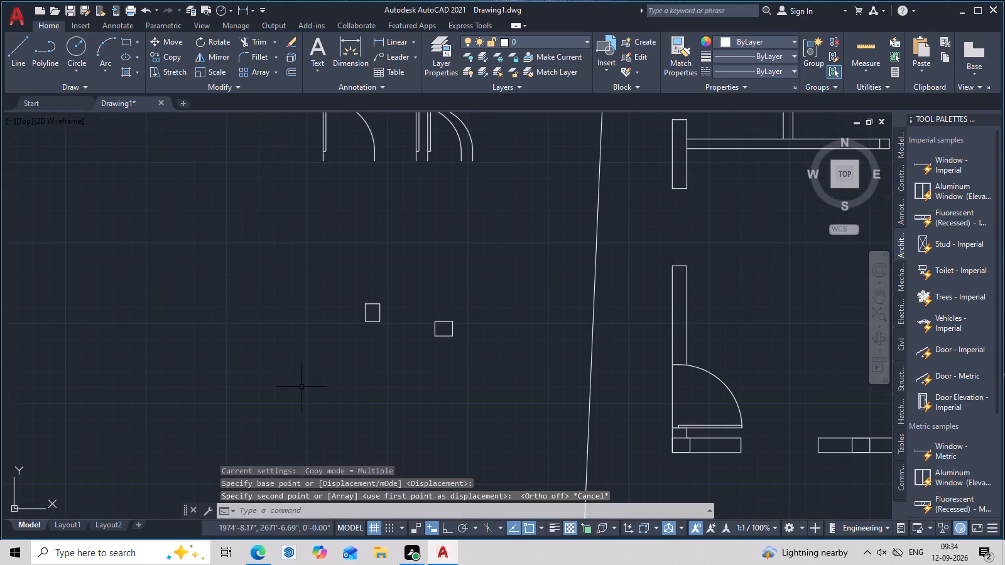
left_click(381, 315)
type("co")
key("space")
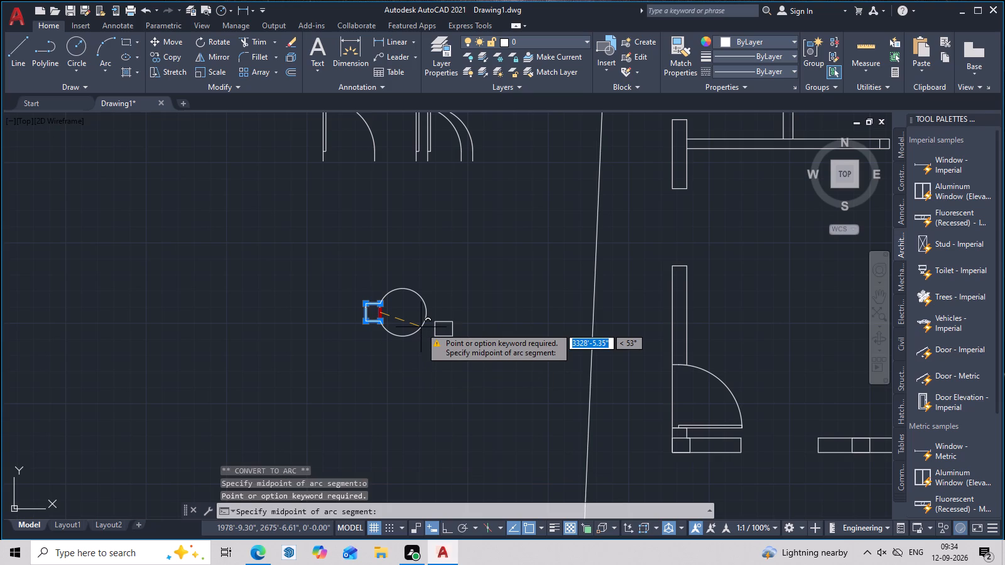
key("ctrl+z")
key("Escape")
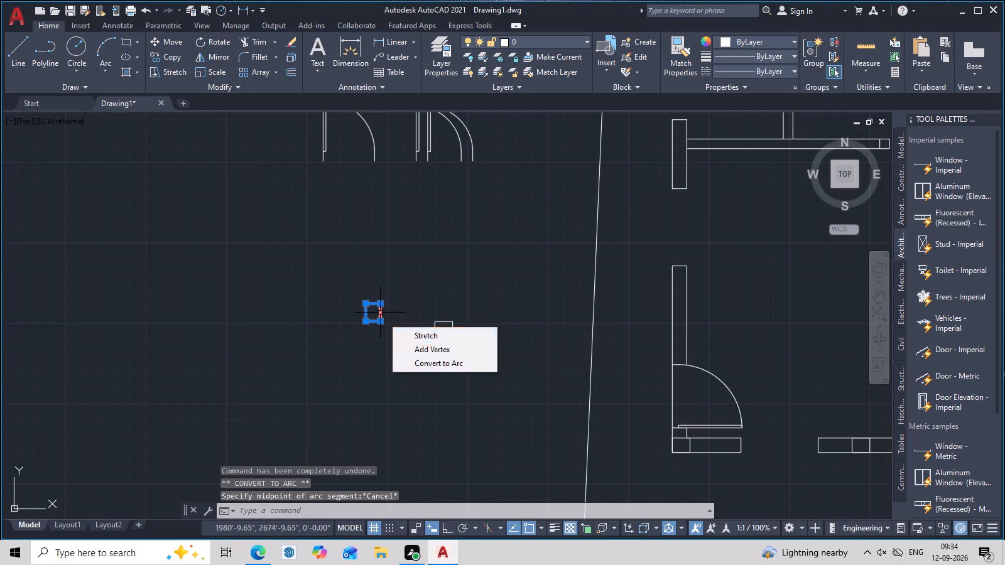
type("co")
key("space")
scroll(445, 299, "up", 2)
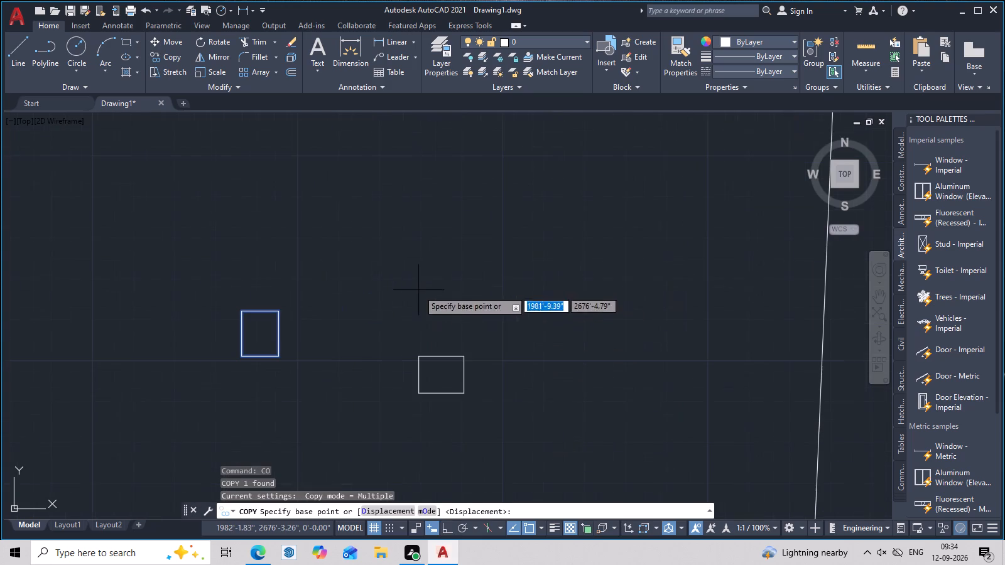
left_click(281, 310)
scroll(362, 288, "down", 1)
middle_click_drag(421, 284, 237, 354)
middle_click_drag(595, 190, 453, 312)
scroll(465, 258, "up", 2)
middle_click_drag(493, 250, 460, 278)
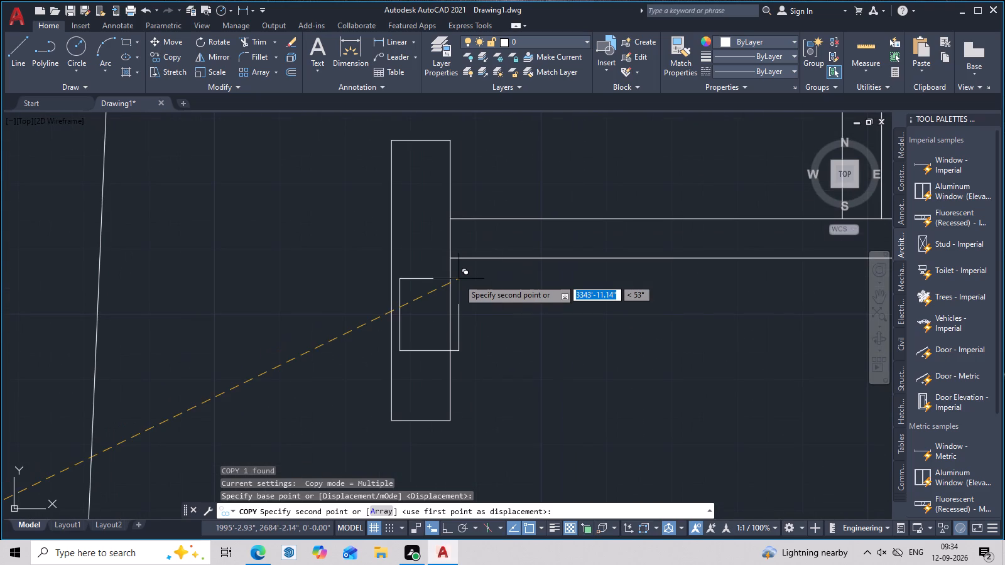
left_click(450, 220)
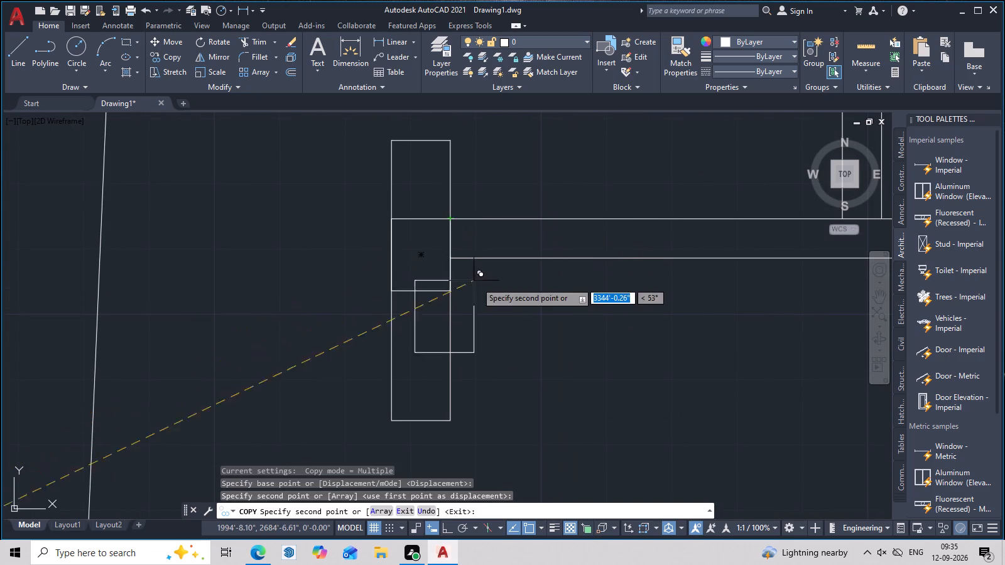
scroll(480, 291, "down", 2)
middle_click_drag(497, 306, 475, 330)
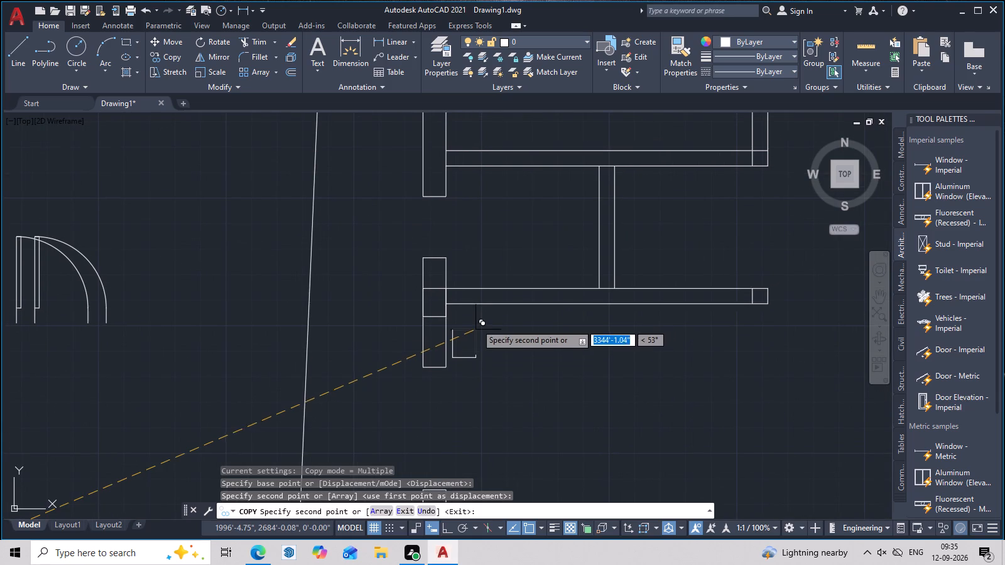
middle_click_drag(460, 192, 413, 421)
middle_click_drag(413, 231, 397, 426)
middle_click_drag(396, 431, 392, 448)
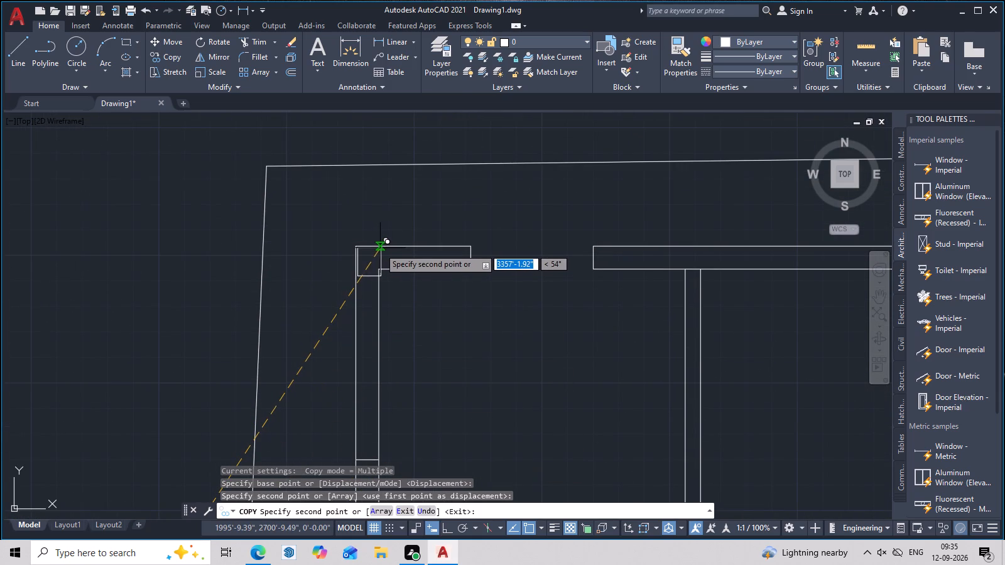
key("Escape")
Copy the upright column rectangle by its north-west corner onto the building's outer north-west corner.
middle_click_drag(134, 257, 457, 255)
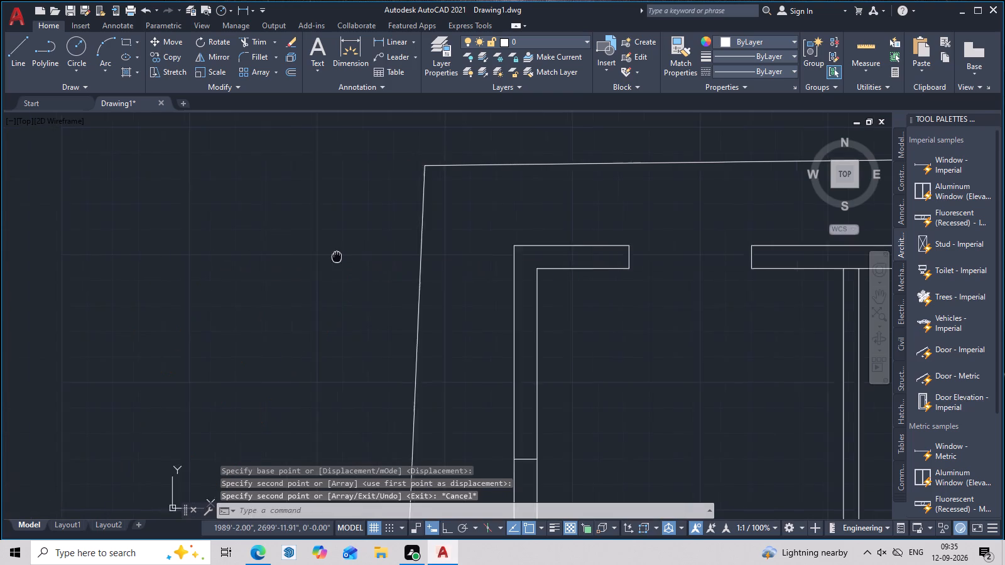
middle_click_drag(457, 255, 529, 247)
scroll(462, 271, "down", 3)
middle_click_drag(421, 351, 442, 267)
scroll(435, 367, "up", 2)
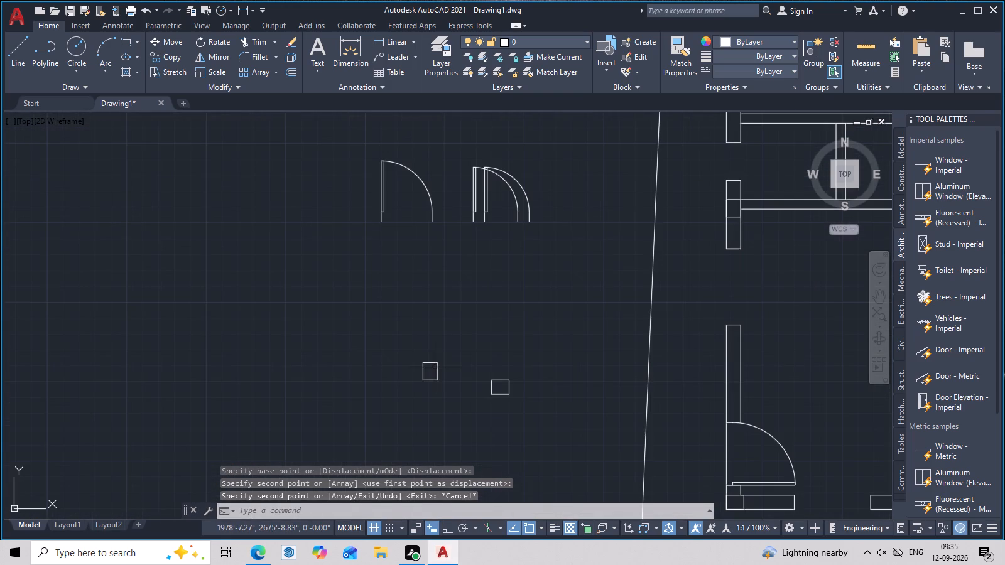
left_click(439, 367)
type("co")
key("space")
scroll(404, 339, "up", 2)
left_click(447, 402)
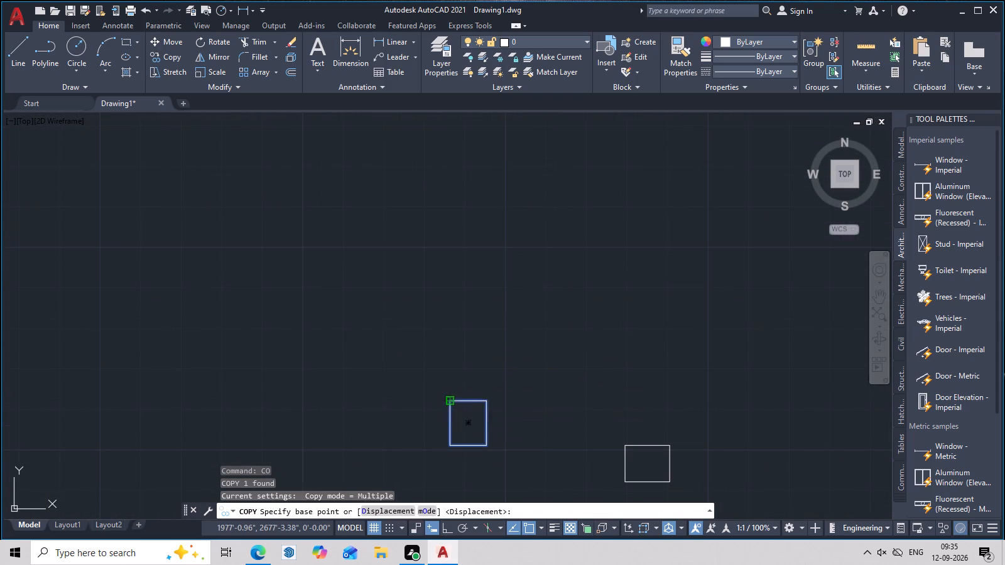
scroll(571, 314, "down", 3)
middle_click_drag(524, 345, 366, 444)
middle_click_drag(551, 268, 508, 371)
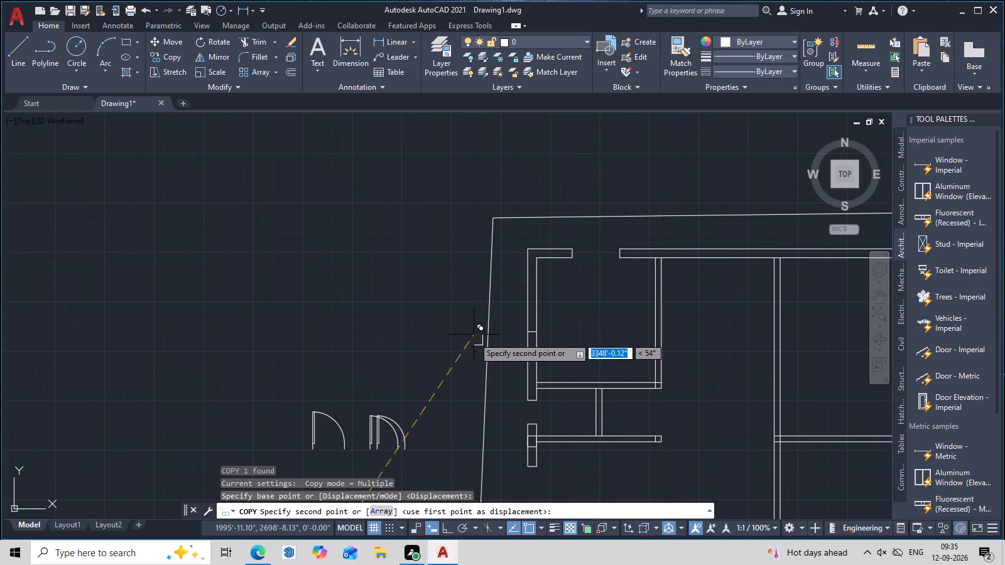
scroll(543, 259, "up", 2)
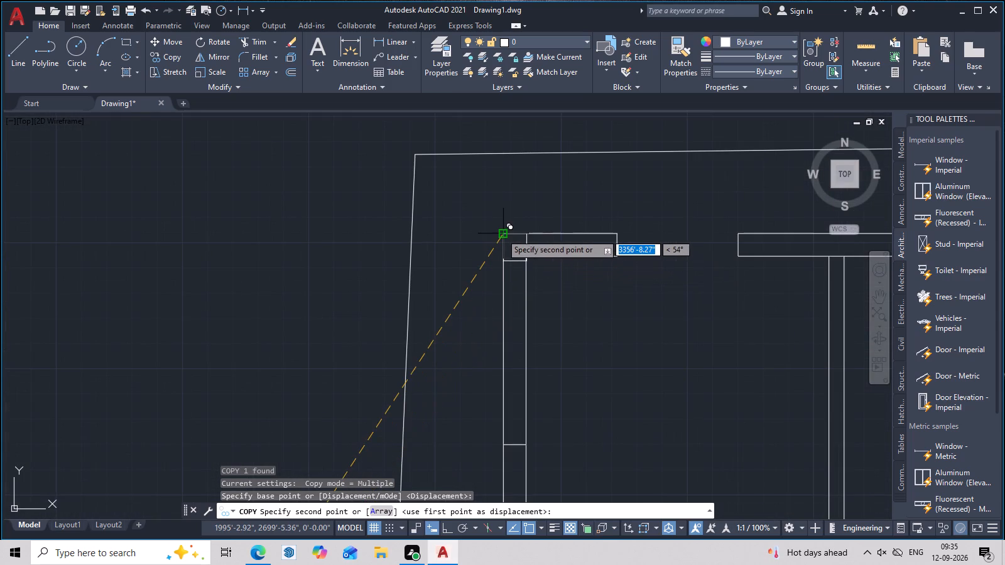
left_click(501, 234)
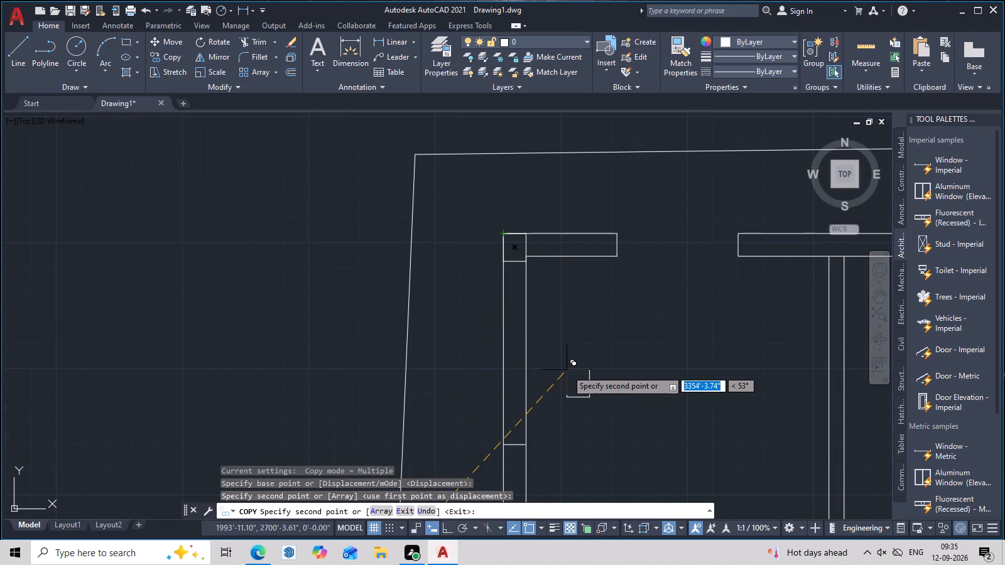
key("Escape")
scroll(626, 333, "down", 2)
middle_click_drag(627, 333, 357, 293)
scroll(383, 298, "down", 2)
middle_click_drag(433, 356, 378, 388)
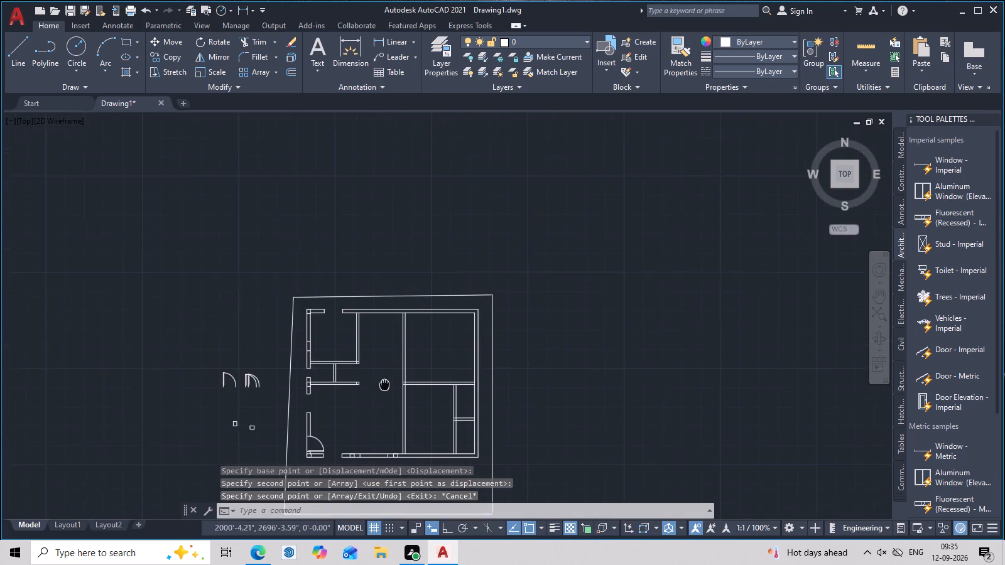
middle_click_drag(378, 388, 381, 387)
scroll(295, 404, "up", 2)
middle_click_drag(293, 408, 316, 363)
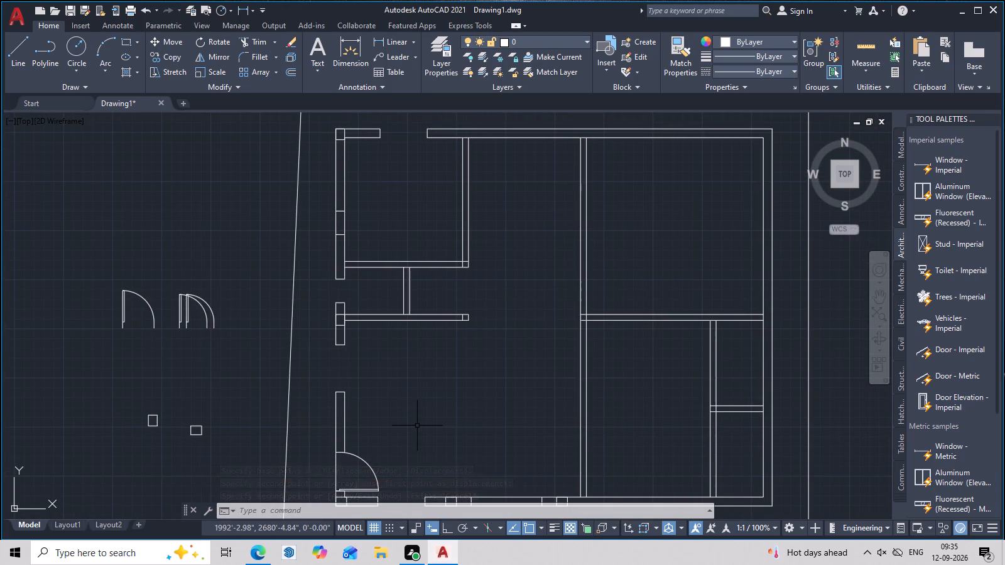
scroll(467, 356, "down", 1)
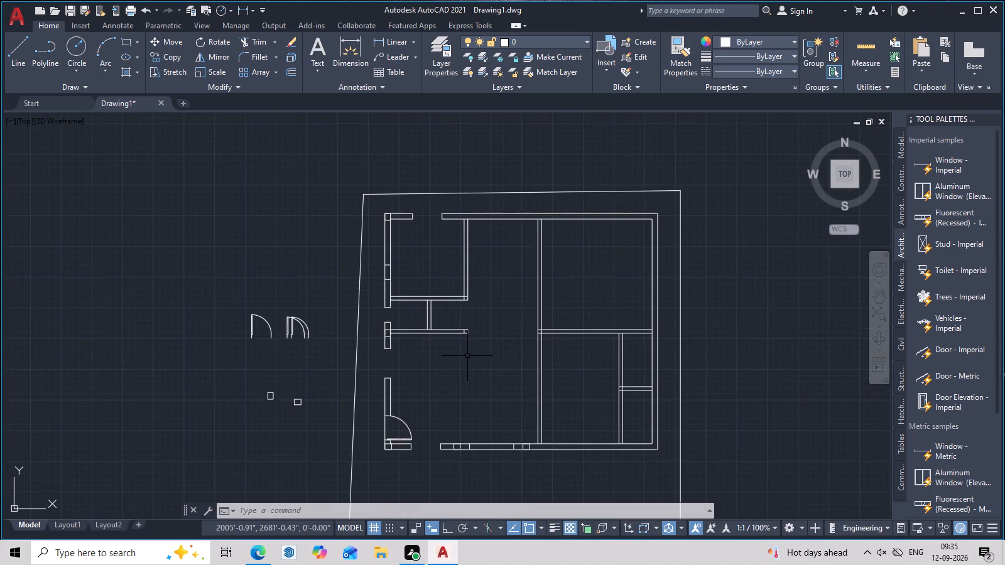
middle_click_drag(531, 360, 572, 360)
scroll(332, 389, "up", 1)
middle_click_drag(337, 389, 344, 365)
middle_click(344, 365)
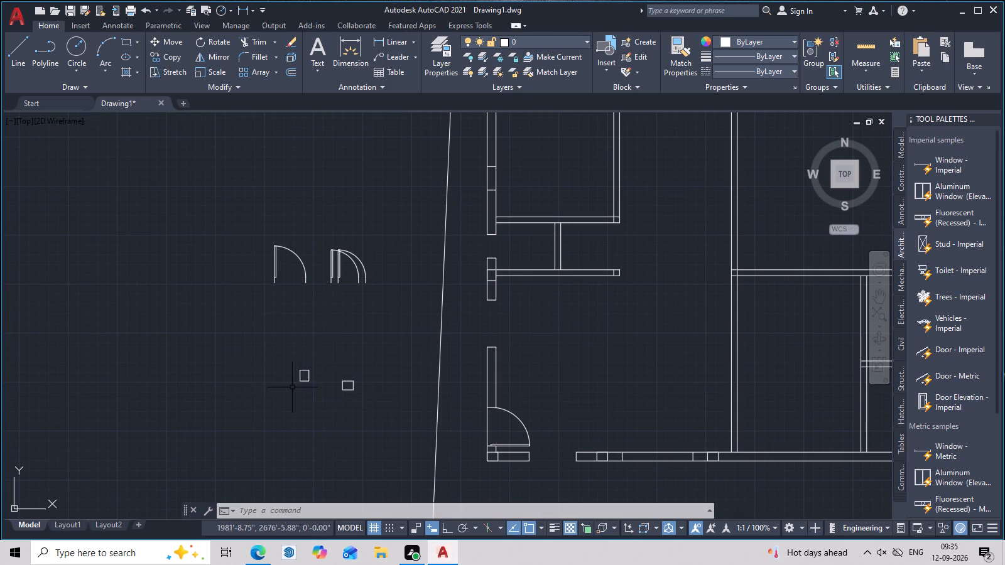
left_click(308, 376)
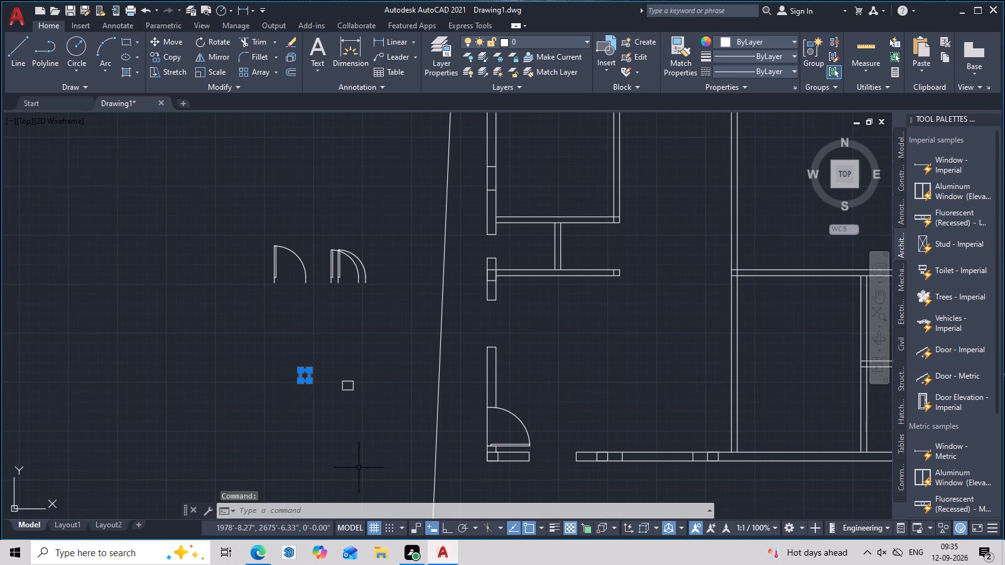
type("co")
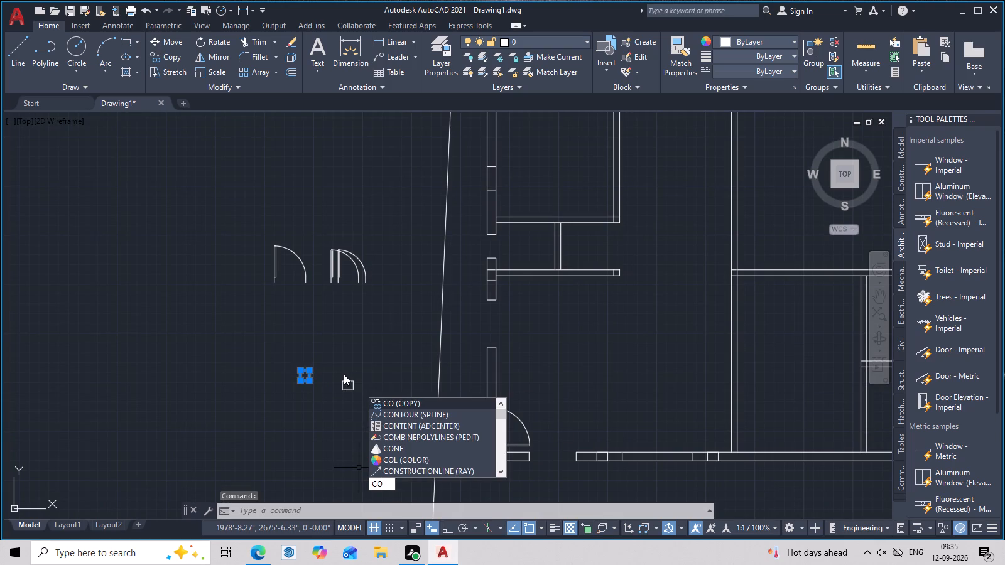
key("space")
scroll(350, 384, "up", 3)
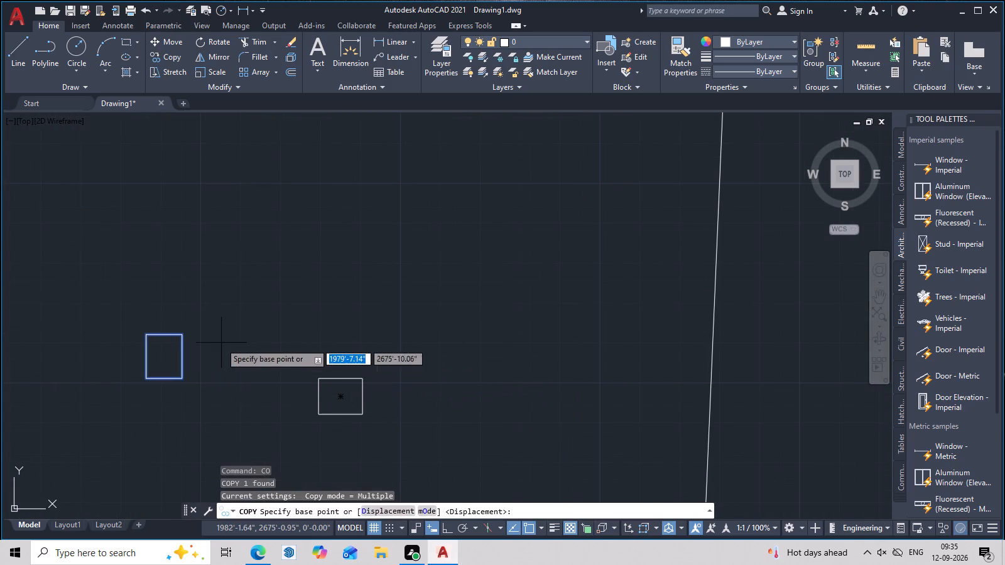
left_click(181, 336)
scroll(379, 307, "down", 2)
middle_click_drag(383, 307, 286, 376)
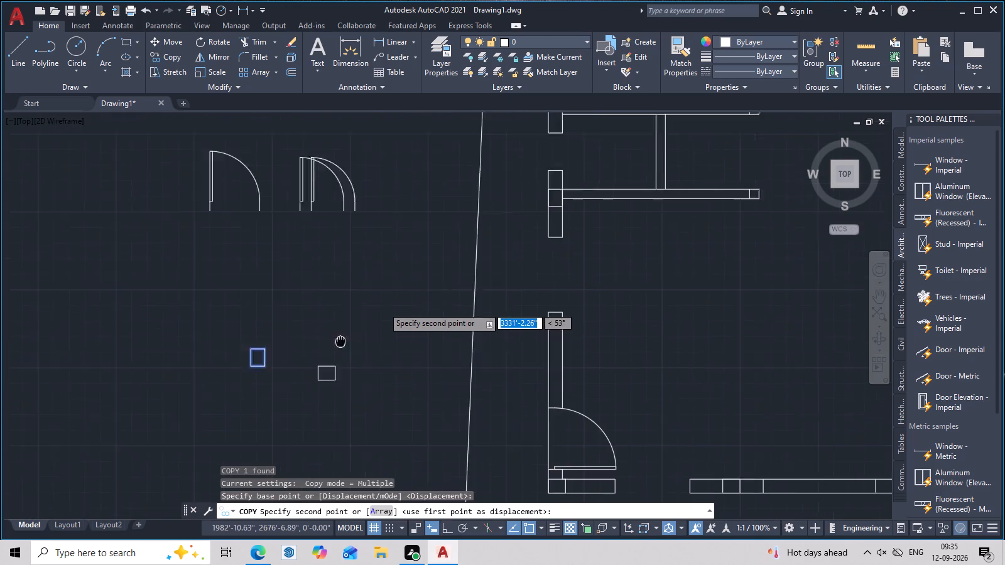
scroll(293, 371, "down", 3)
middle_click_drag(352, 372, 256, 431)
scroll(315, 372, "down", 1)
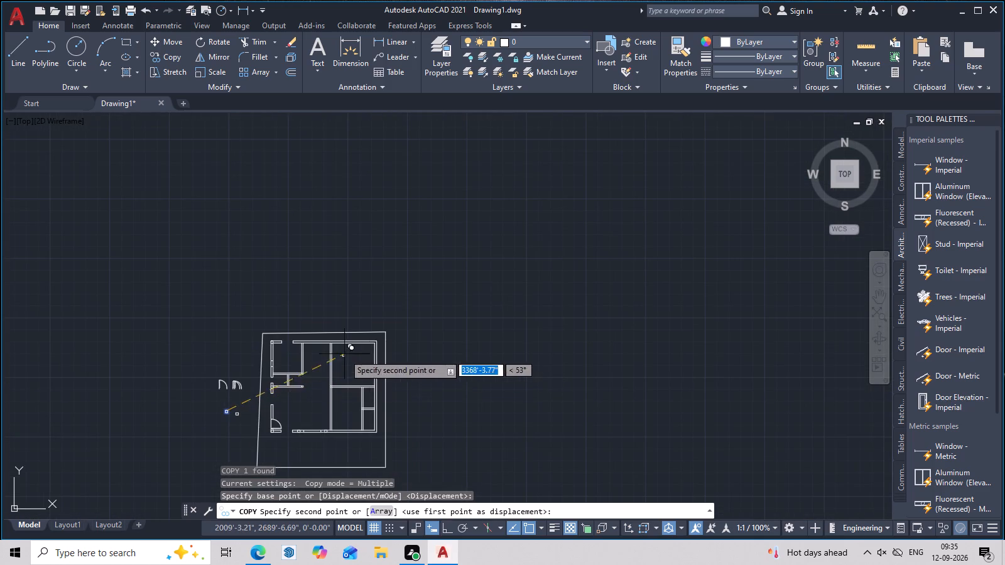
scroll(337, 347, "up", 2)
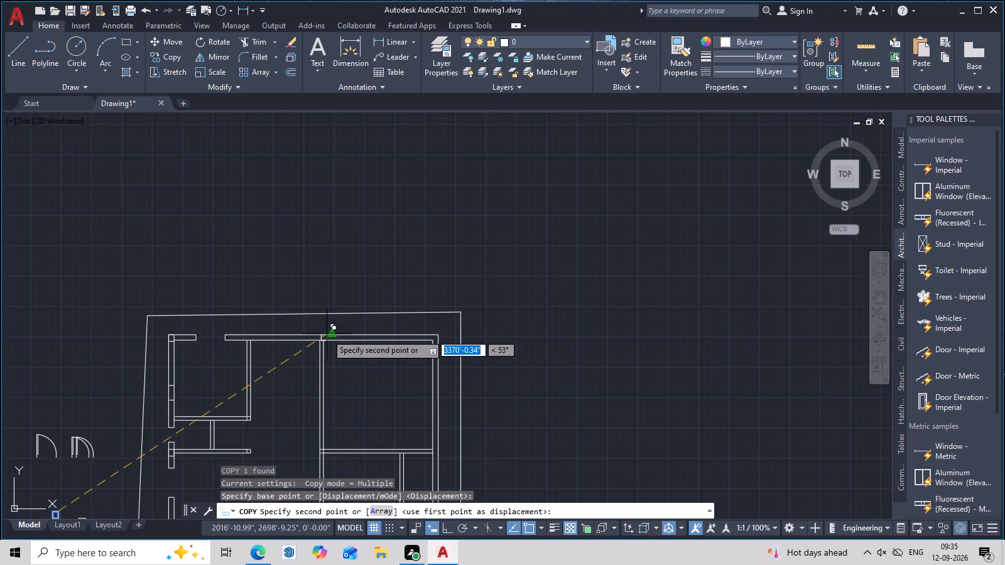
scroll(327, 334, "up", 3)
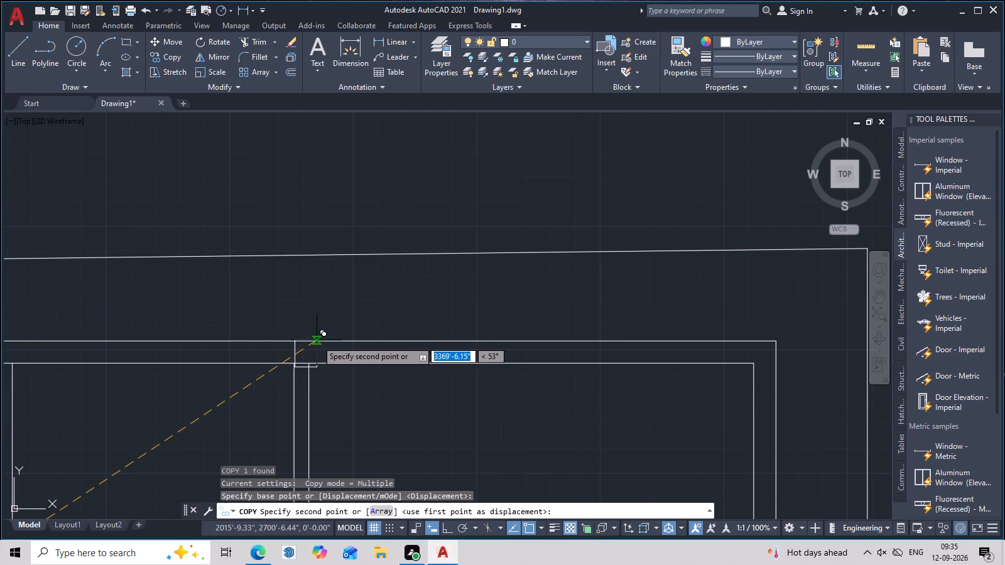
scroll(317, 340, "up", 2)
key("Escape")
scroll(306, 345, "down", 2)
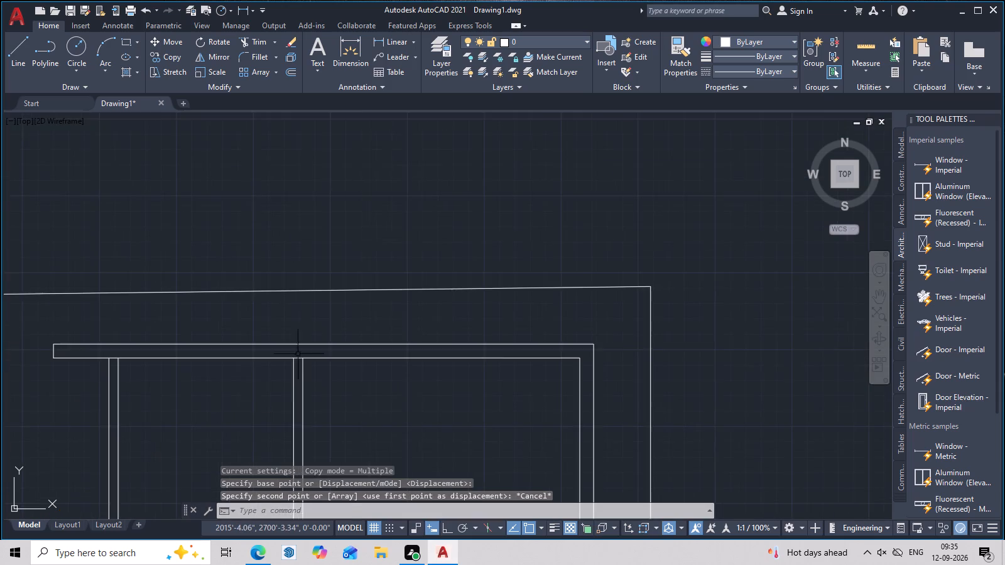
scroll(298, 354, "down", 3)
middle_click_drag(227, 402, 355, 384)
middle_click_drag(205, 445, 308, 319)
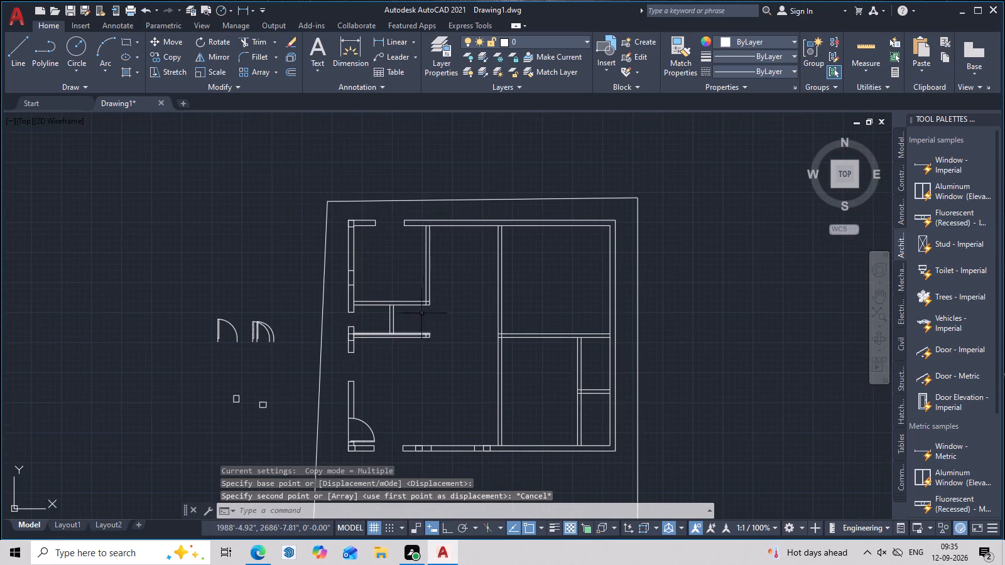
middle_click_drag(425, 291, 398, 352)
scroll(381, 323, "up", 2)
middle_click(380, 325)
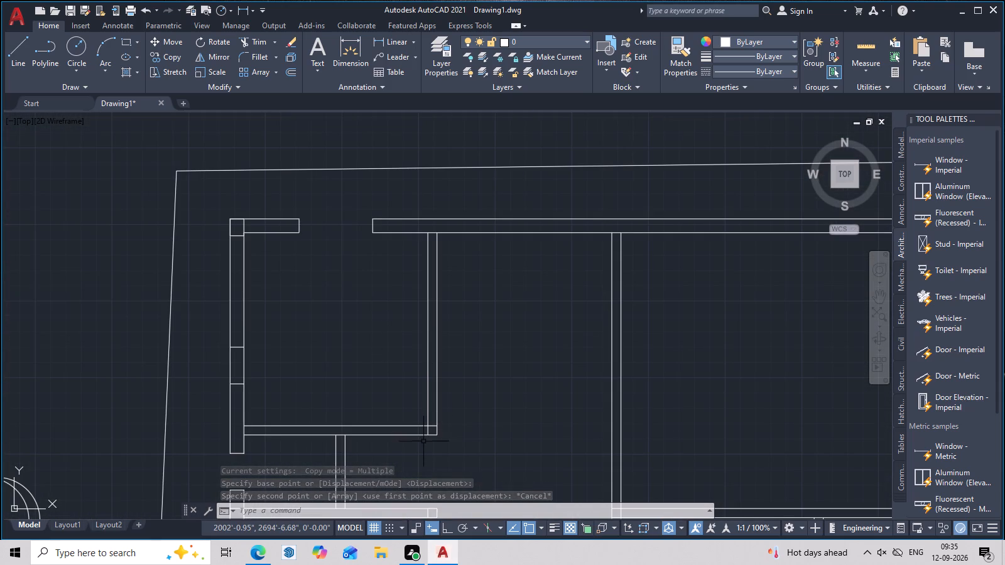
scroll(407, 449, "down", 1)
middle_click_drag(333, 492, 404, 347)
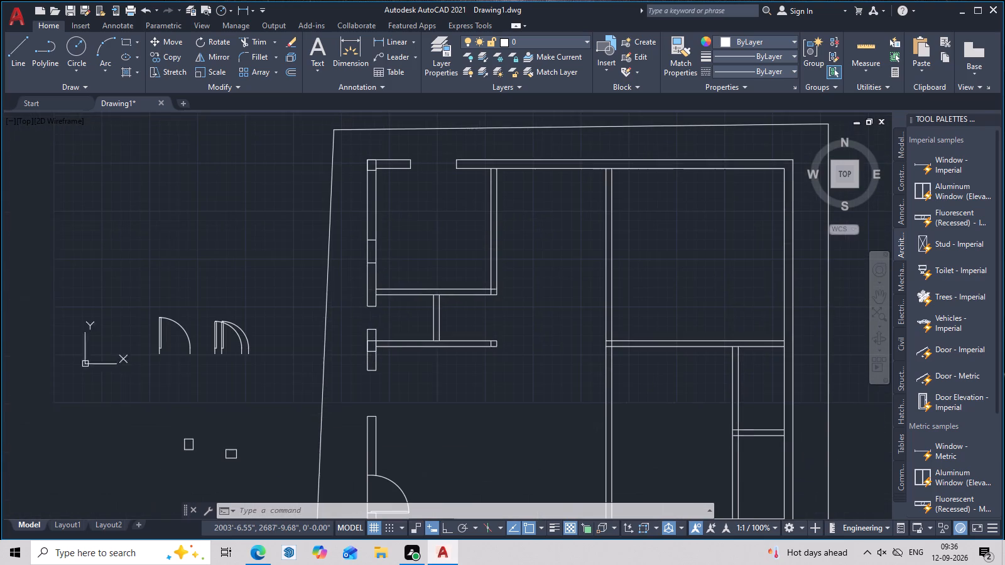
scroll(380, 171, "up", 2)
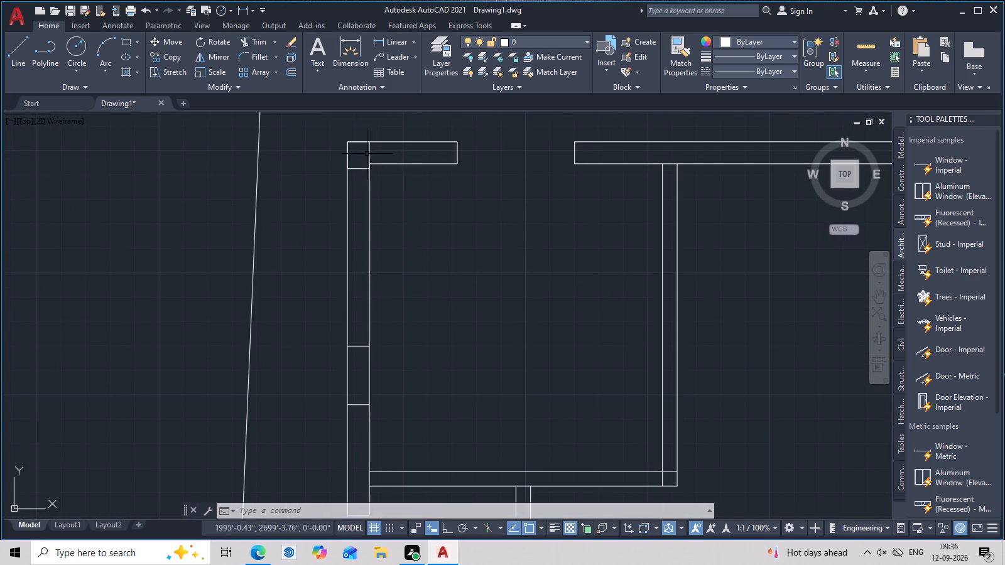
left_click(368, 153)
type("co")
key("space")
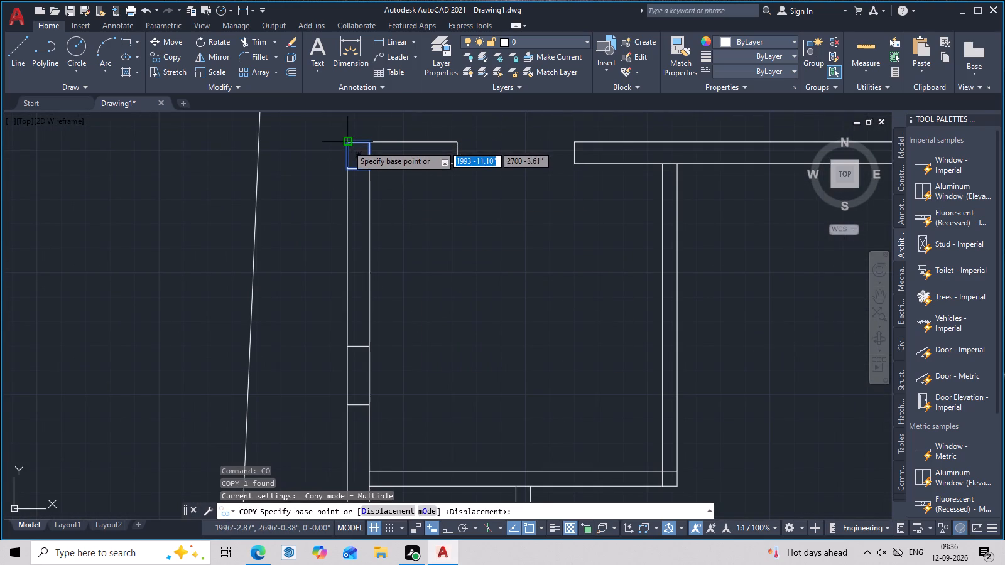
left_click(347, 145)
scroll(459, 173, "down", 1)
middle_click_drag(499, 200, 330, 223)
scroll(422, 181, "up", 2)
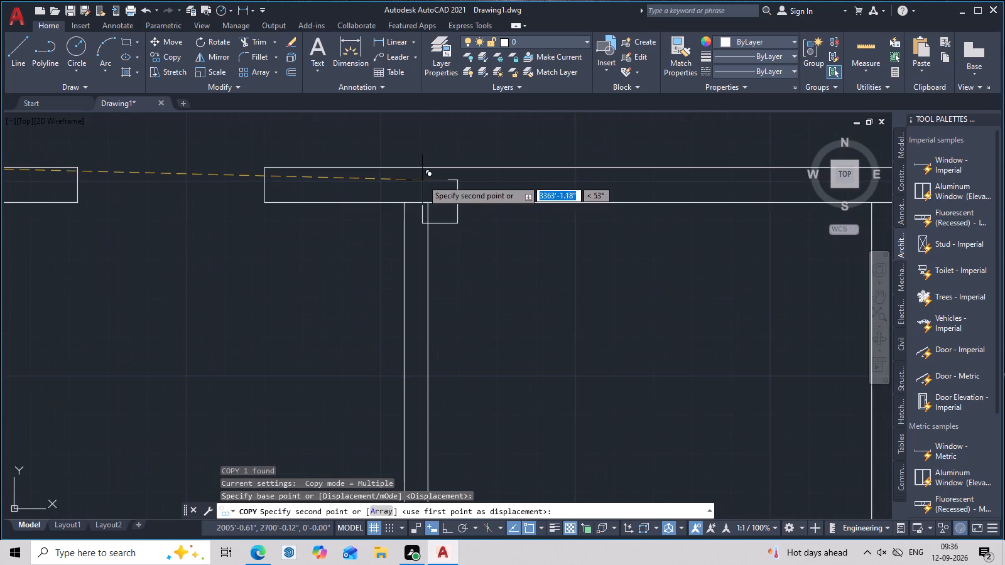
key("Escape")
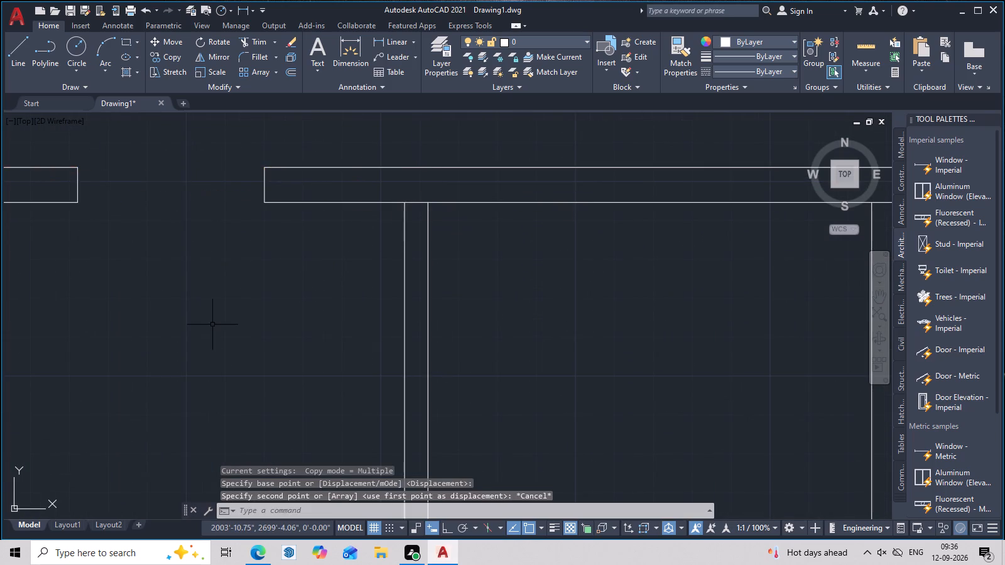
Copy the north-west corner column by its south-west corner to the north wall's junction with the north-west room's east partition, flush with both west and outer faces.
middle_click_drag(212, 325, 664, 297)
left_click(391, 158)
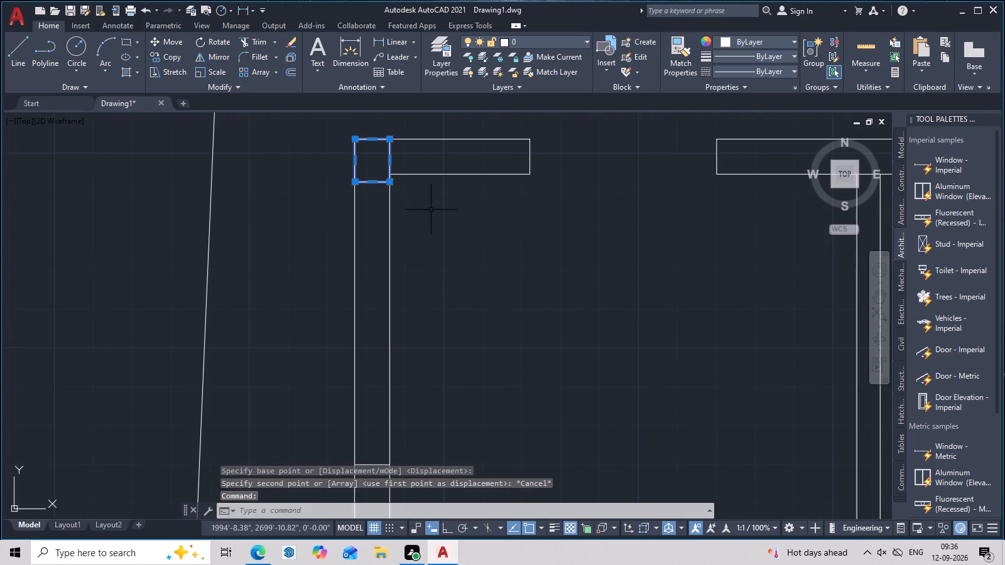
type("co")
key("space")
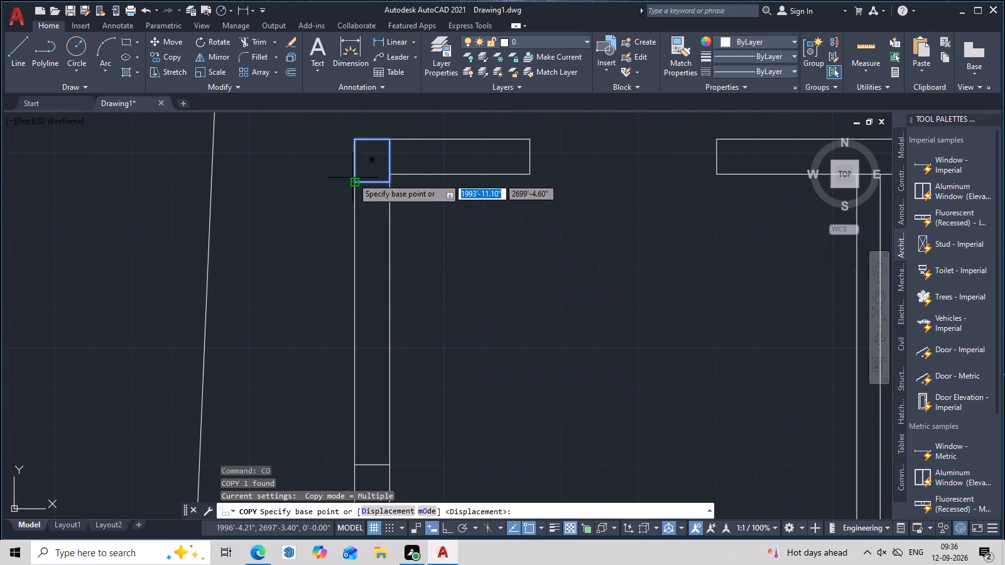
left_click(352, 178)
scroll(531, 222, "down", 2)
middle_click_drag(519, 251, 325, 265)
scroll(466, 195, "up", 3)
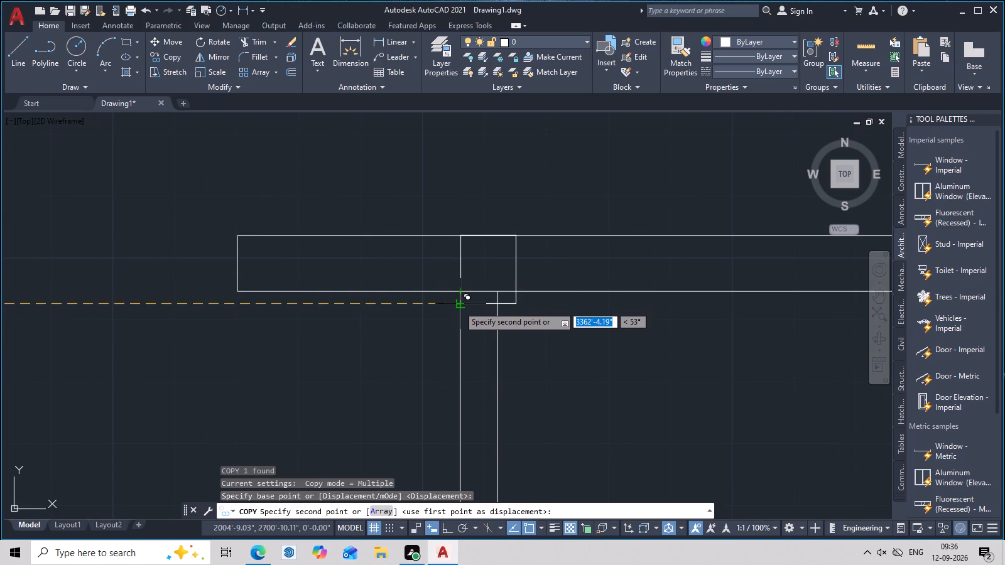
left_click(459, 306)
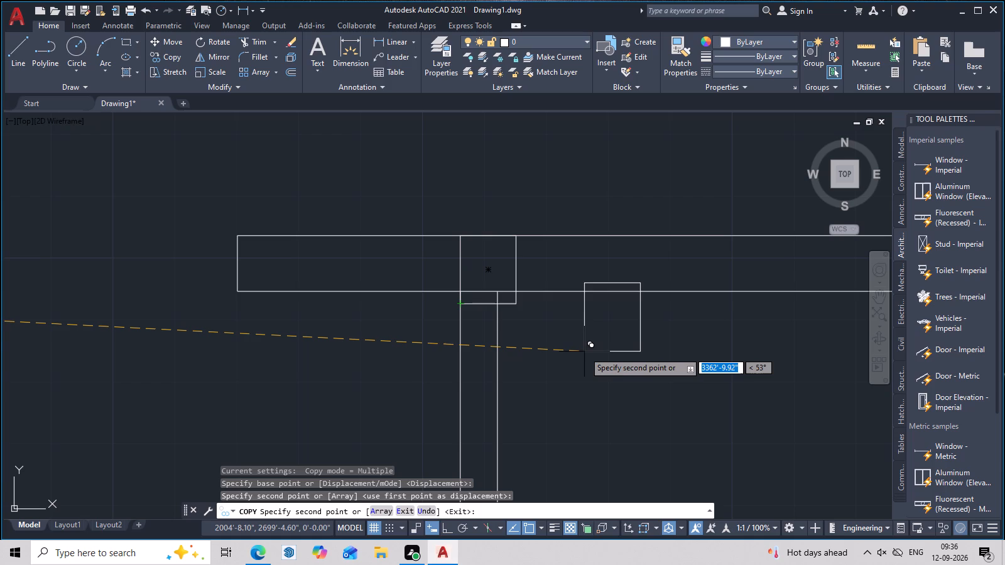
key("Escape")
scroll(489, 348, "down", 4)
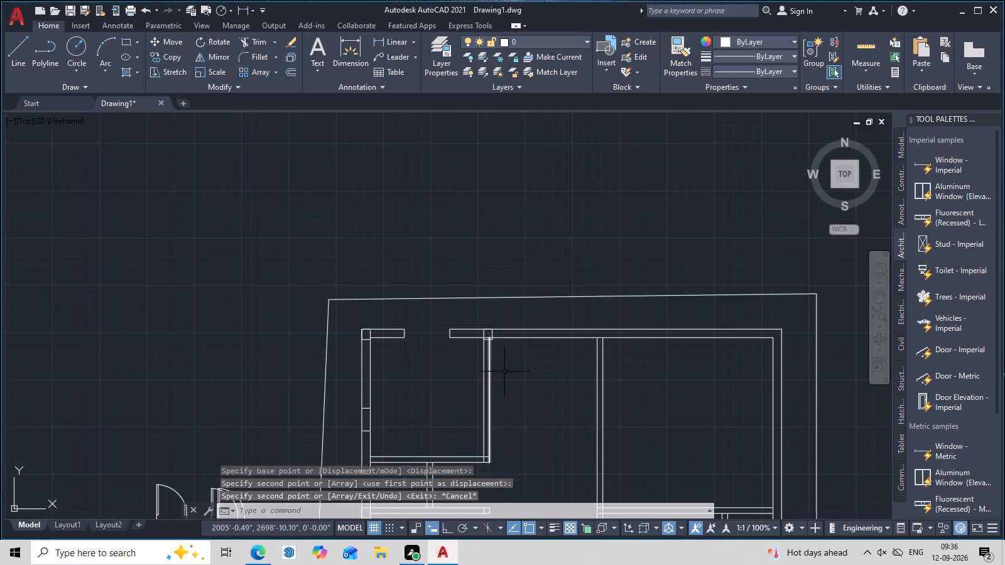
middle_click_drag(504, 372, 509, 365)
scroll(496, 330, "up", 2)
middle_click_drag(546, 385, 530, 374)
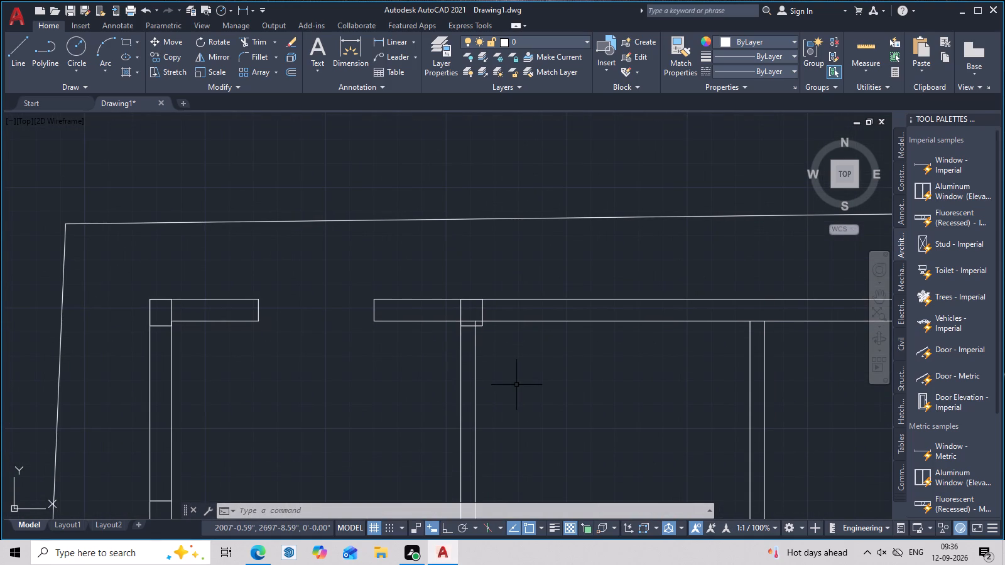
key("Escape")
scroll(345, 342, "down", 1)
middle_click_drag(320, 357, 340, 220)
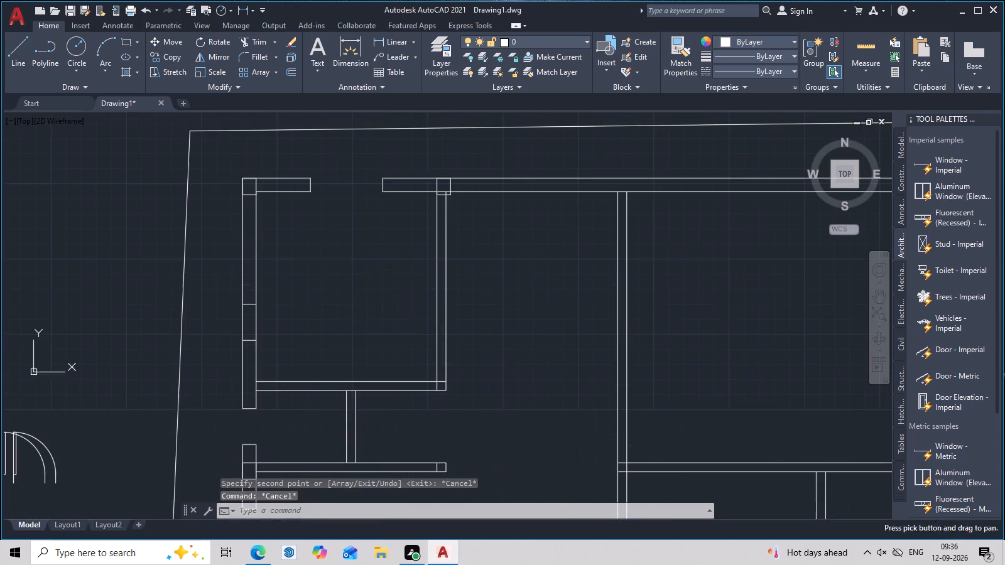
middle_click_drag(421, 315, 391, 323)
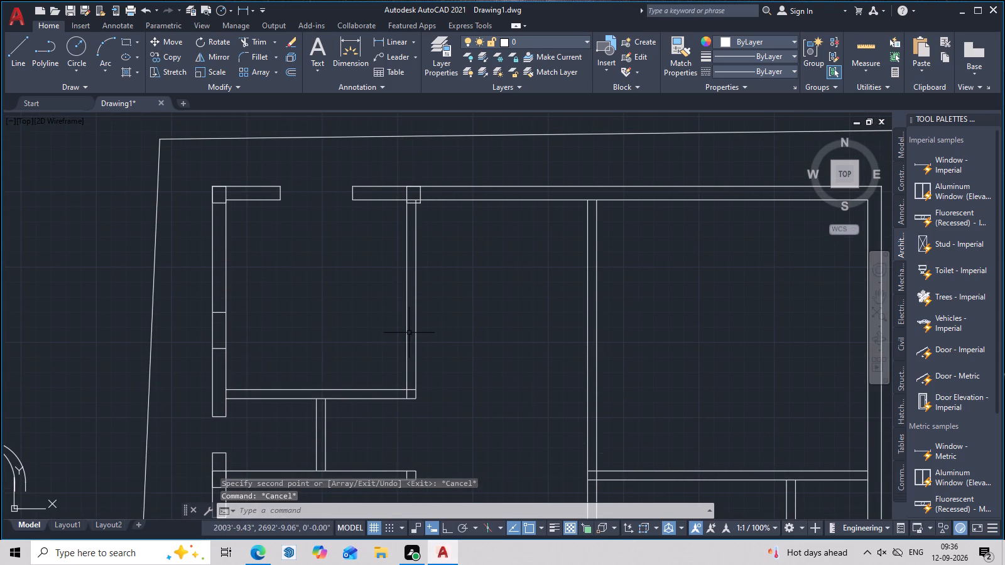
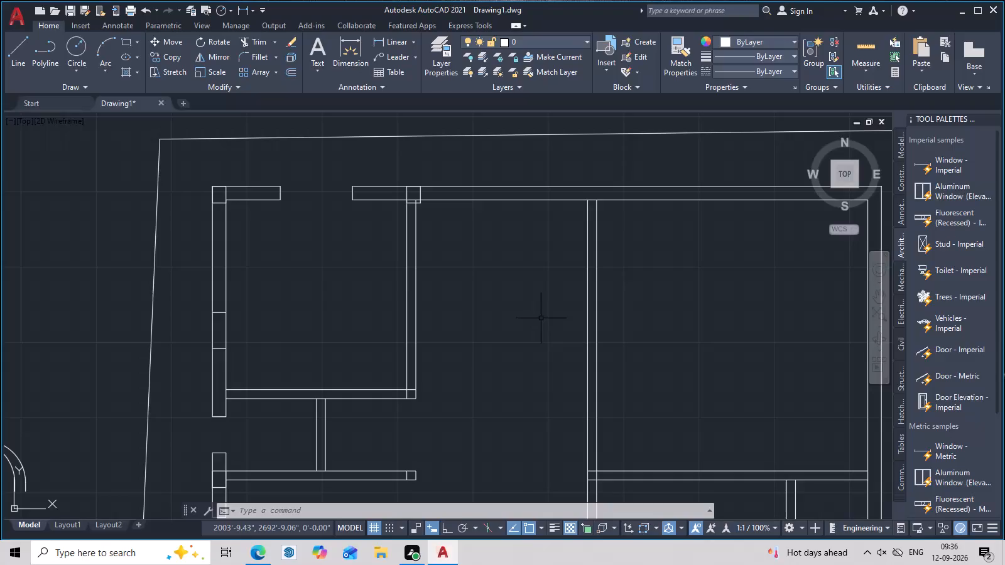
Draw a line across the north wall's thickness, centred between the north-west room's east partition and the next partition to the east.
middle_click_drag(564, 259, 511, 286)
scroll(429, 242, "up", 1)
middle_click_drag(425, 250, 406, 281)
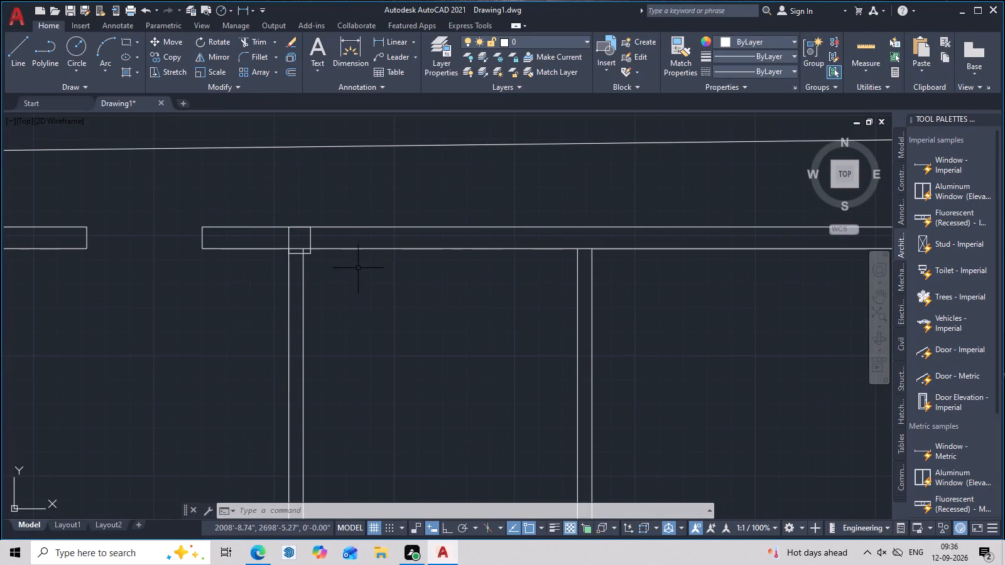
key("Escape")
type("l m2p")
key("space")
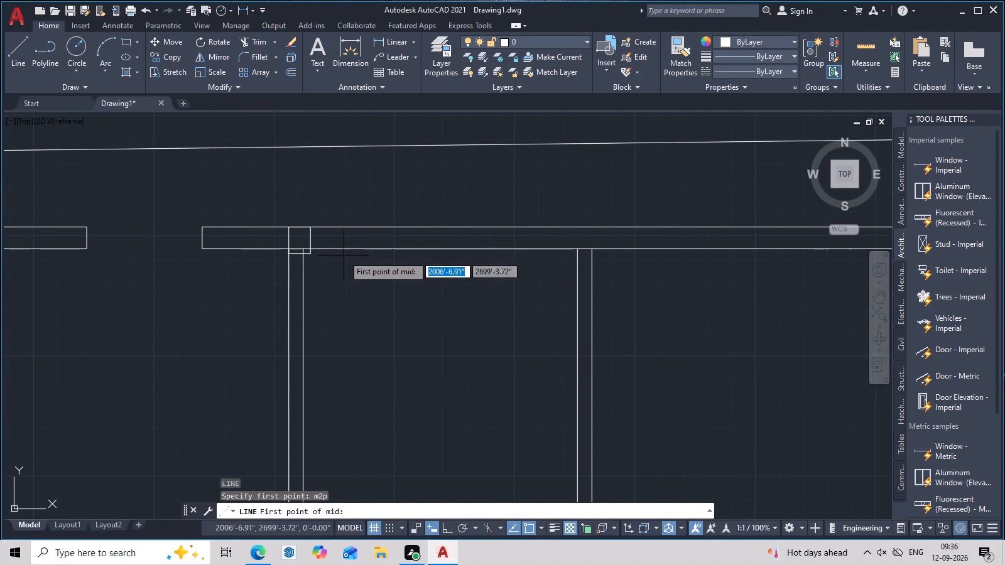
scroll(305, 252, "up", 3)
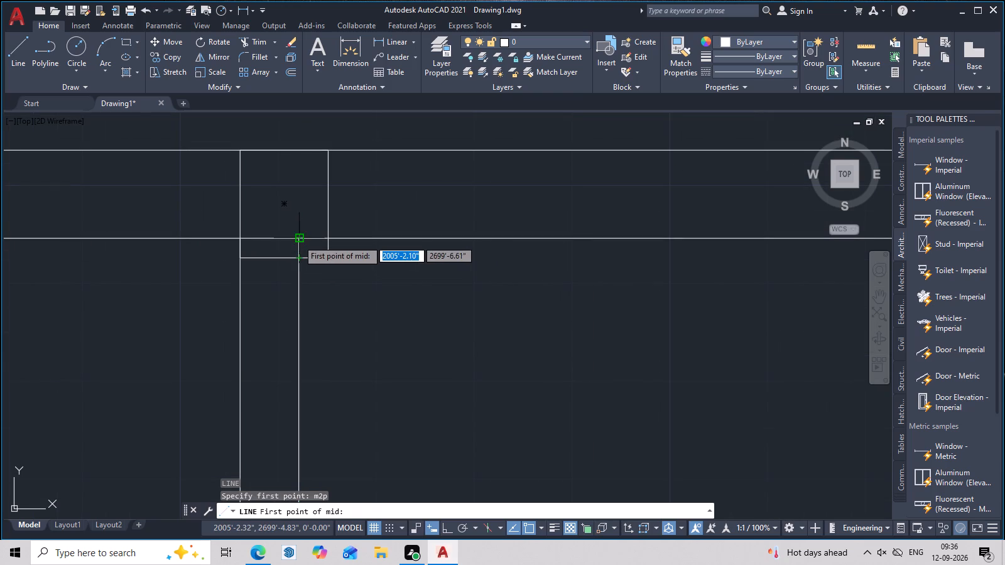
left_click(298, 240)
middle_click_drag(488, 269, 281, 307)
middle_click_drag(501, 306, 344, 311)
scroll(487, 302, "down", 2)
middle_click_drag(529, 309, 503, 313)
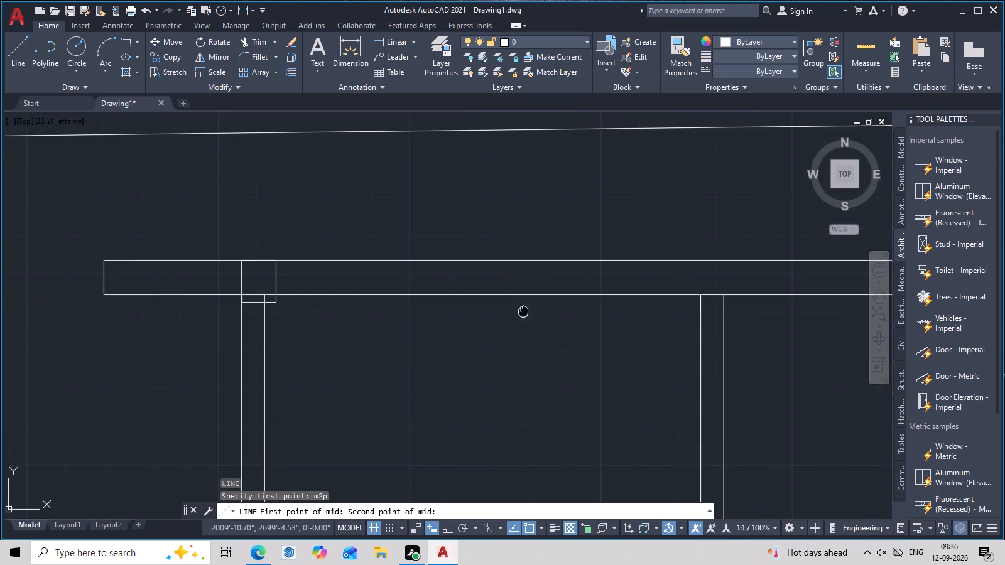
middle_click_drag(503, 313, 423, 314)
left_click(604, 301)
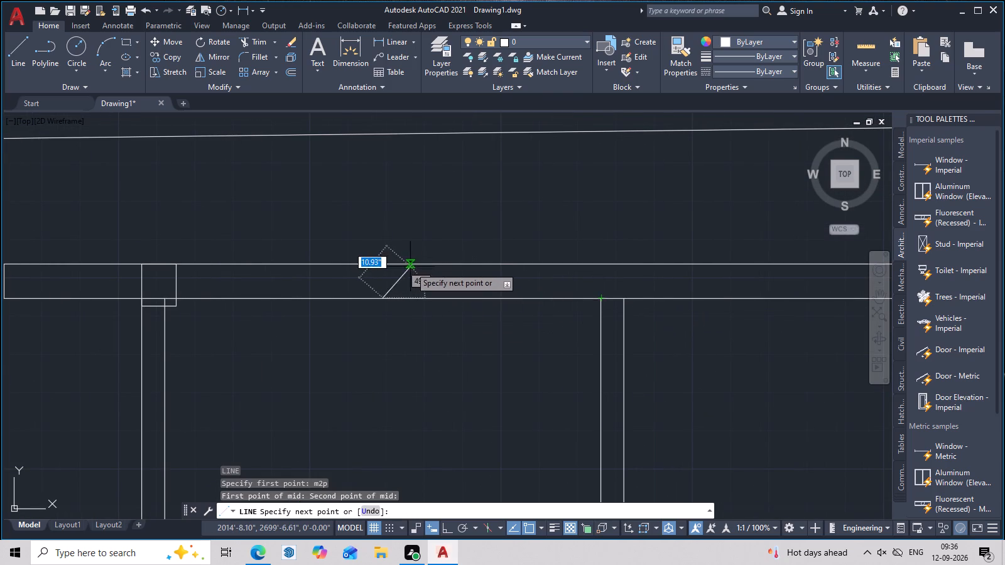
left_click(384, 260)
key("Escape")
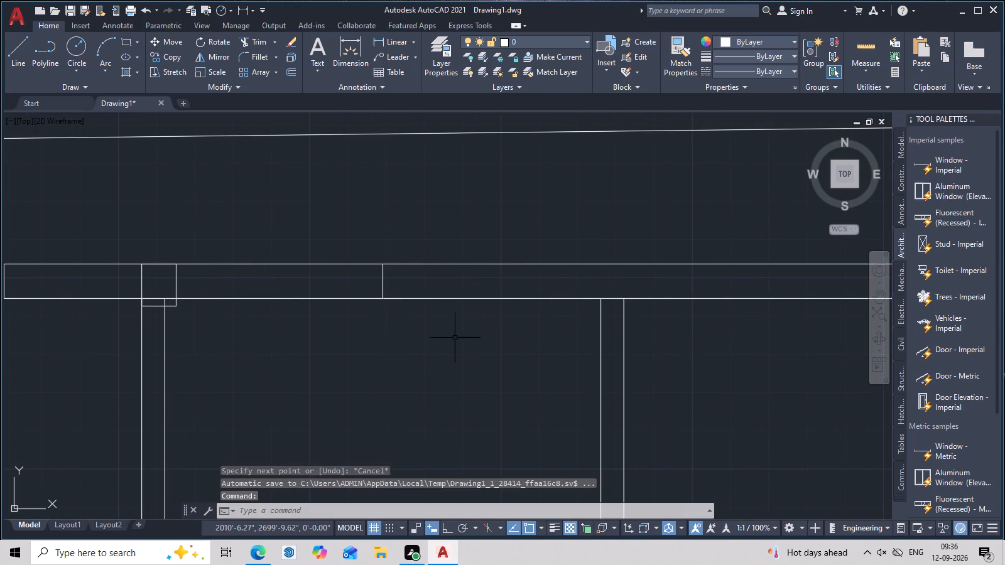
Offset the new wall-crossing centre line 2' to the east and 2' to the west.
type("o 2'")
key("space")
left_click(385, 276)
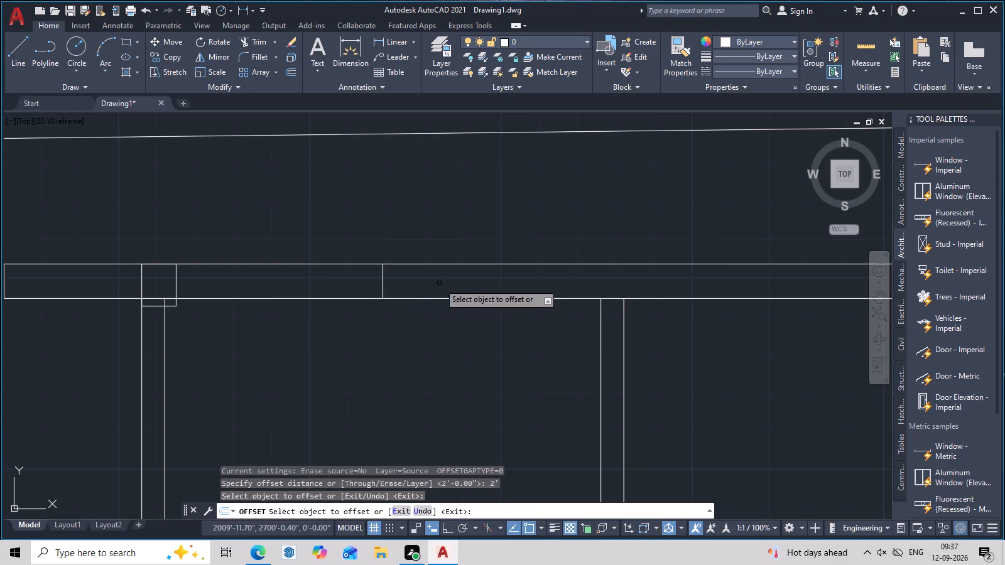
left_click(381, 280)
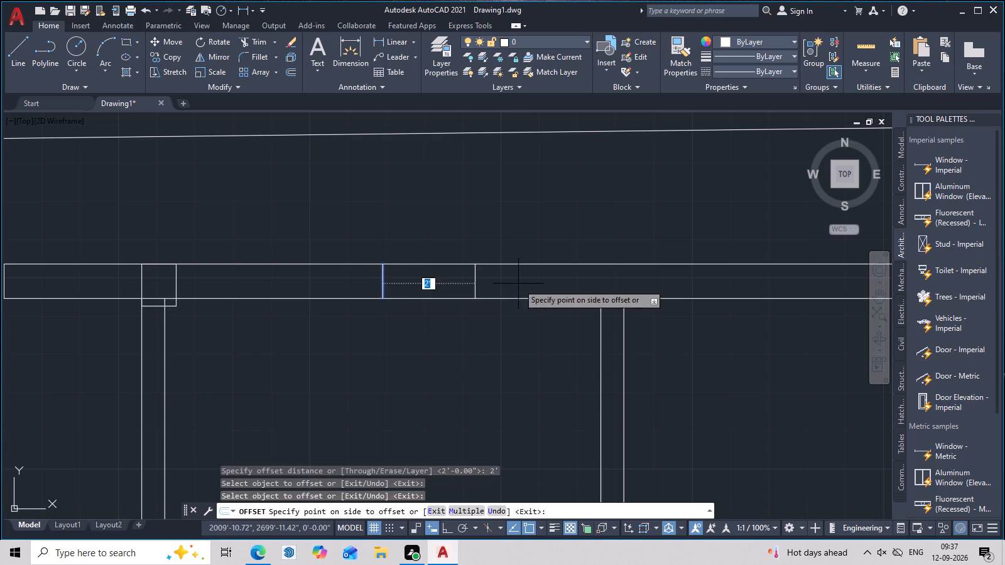
left_click(518, 284)
left_click(383, 279)
left_click(293, 283)
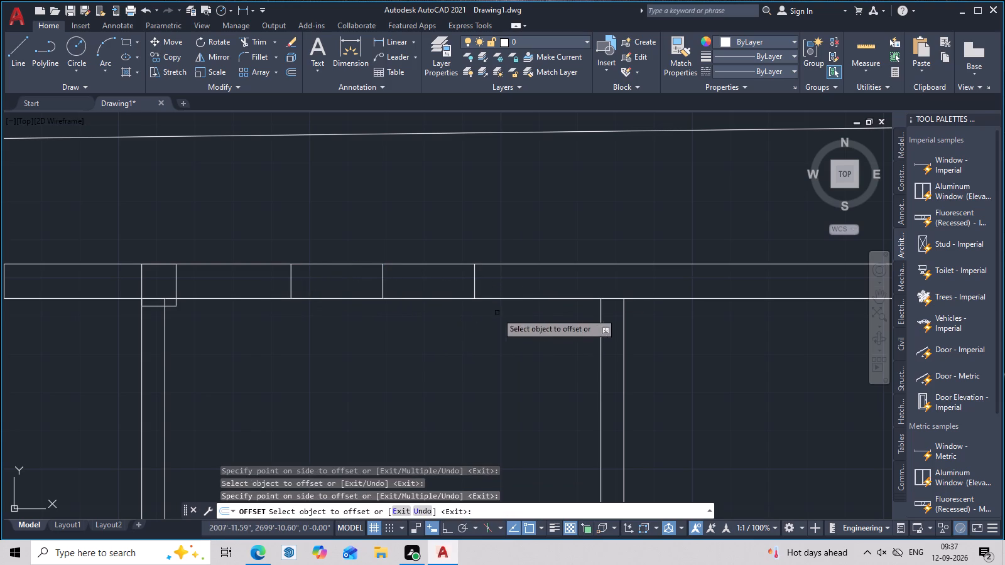
key("Escape")
Trim both north wall faces between the two offset lines and remove the centre line to cut the opening.
type("tr")
key("space")
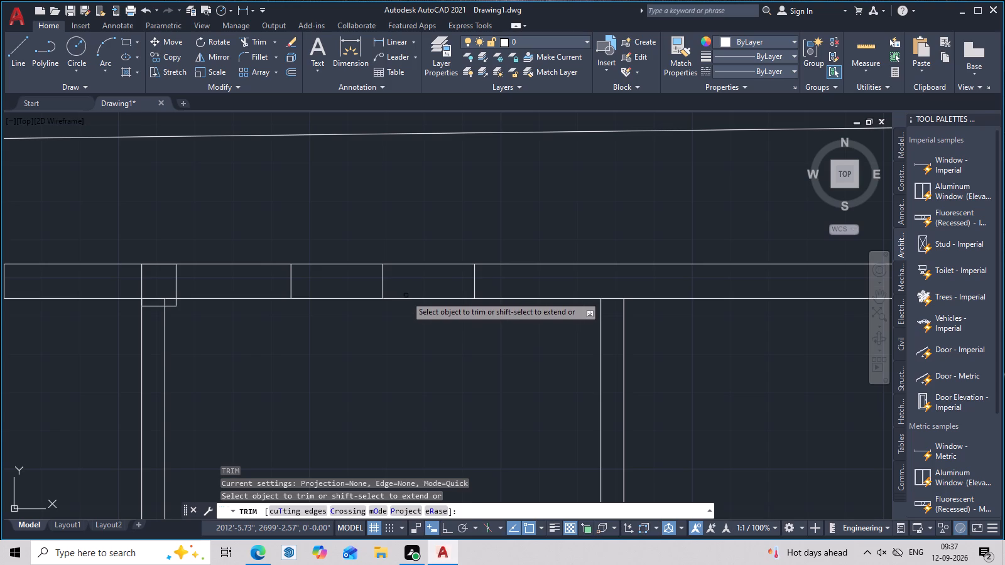
left_click(406, 298)
left_click(407, 263)
left_click(384, 272)
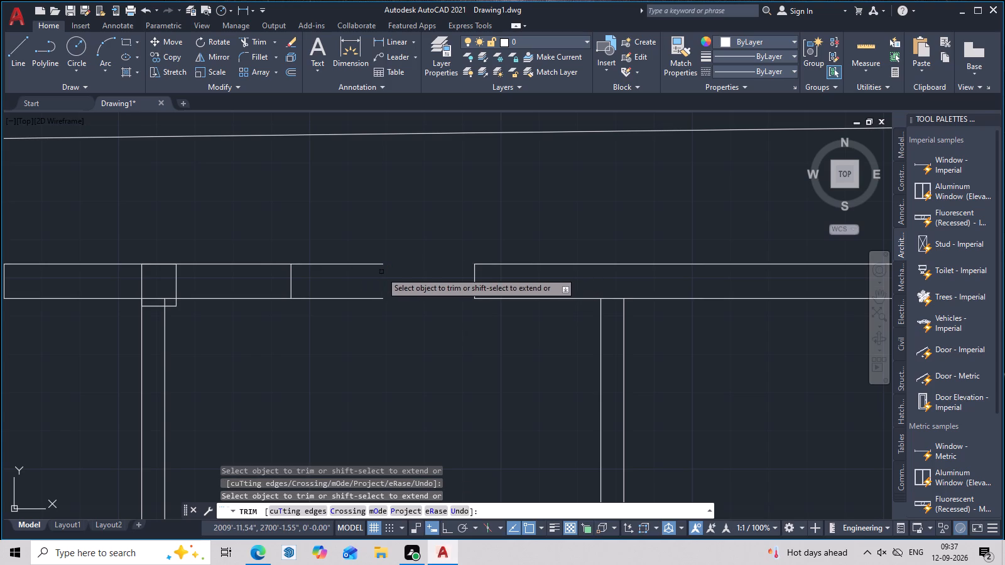
left_click(367, 265)
left_click(366, 297)
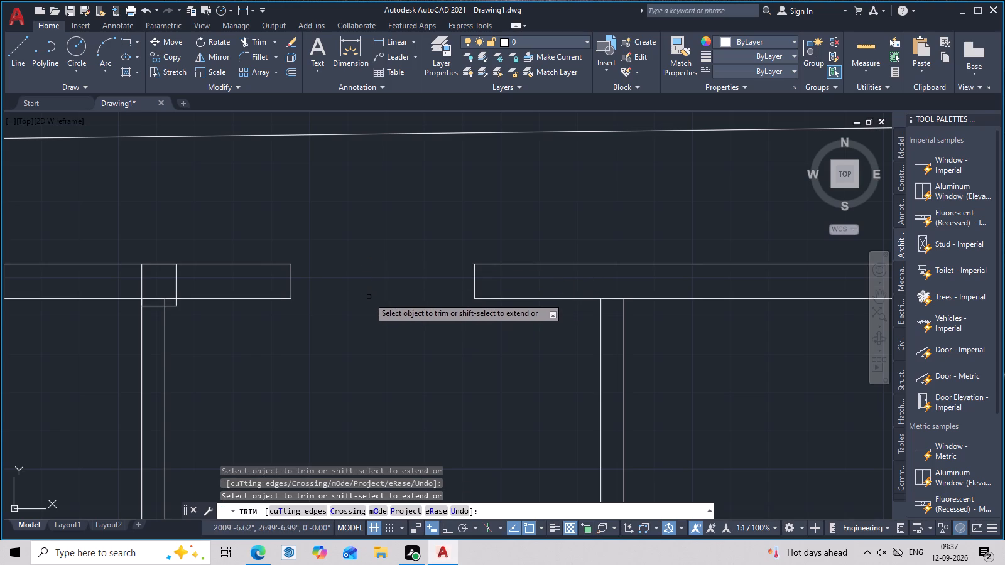
scroll(396, 296, "down", 4)
middle_click_drag(391, 334, 367, 338)
scroll(350, 326, "up", 2)
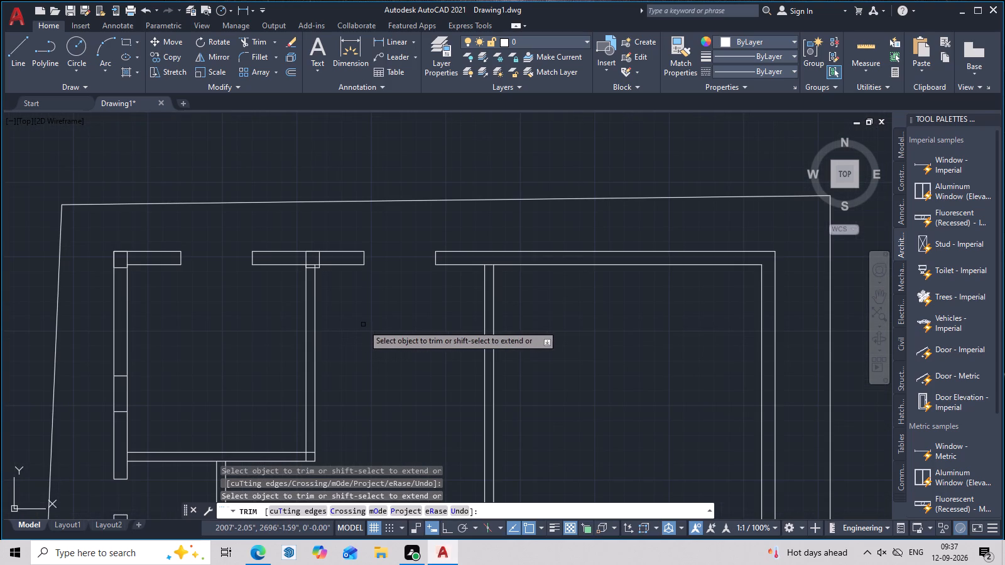
middle_click_drag(430, 313, 357, 317)
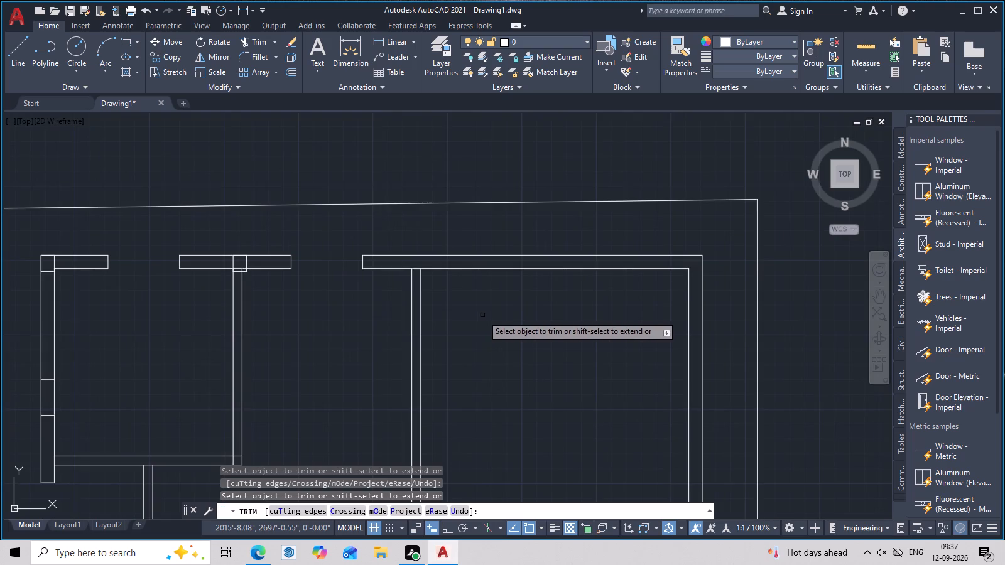
middle_click_drag(479, 318, 372, 325)
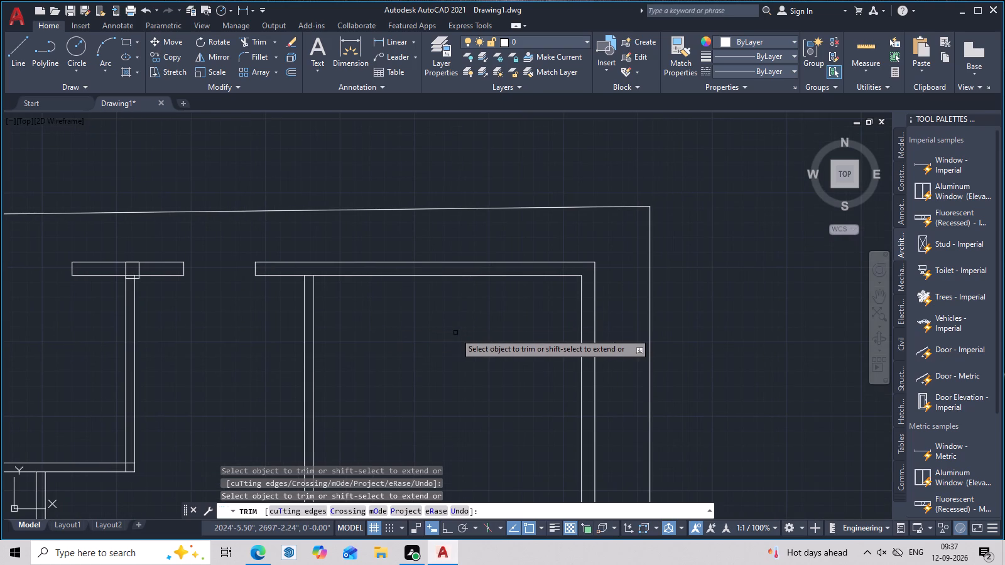
middle_click_drag(349, 355, 376, 338)
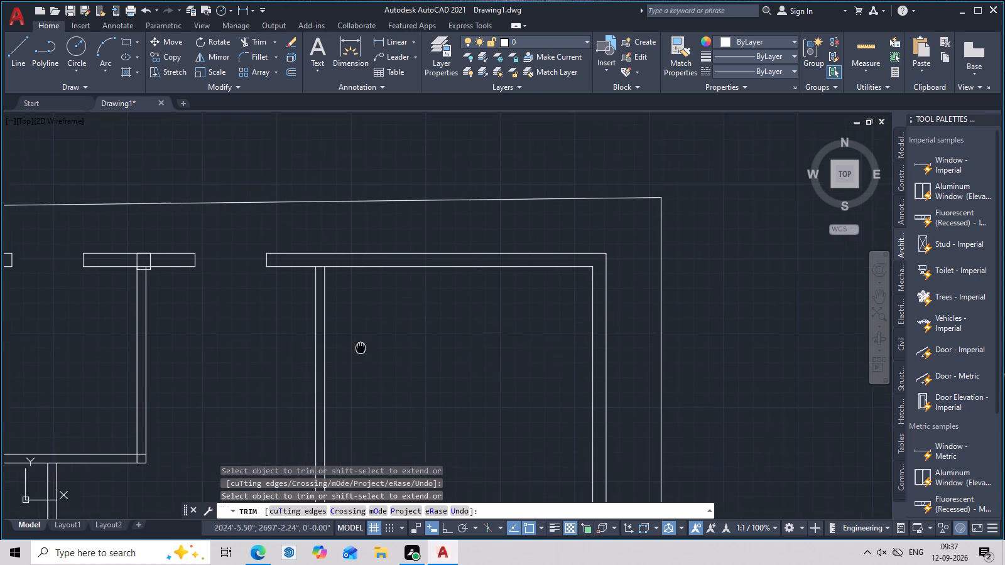
middle_click_drag(376, 338, 726, 158)
key("Escape")
Copy the loose horizontal column by its south-west corner to where the north-east room's west partition's west face meets the north wall's inner face.
middle_click_drag(286, 348, 391, 259)
middle_click(393, 258)
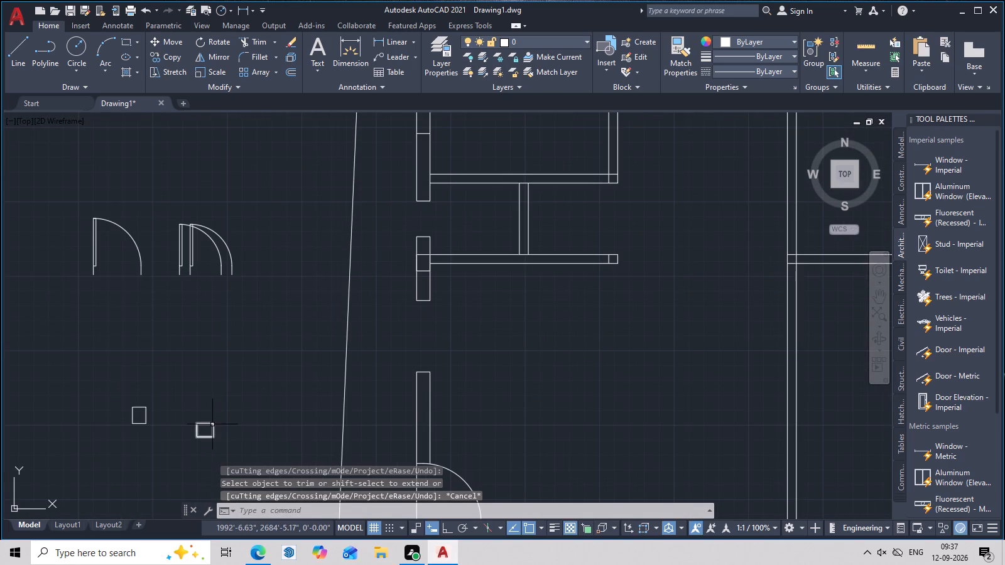
left_click(212, 424)
type("co")
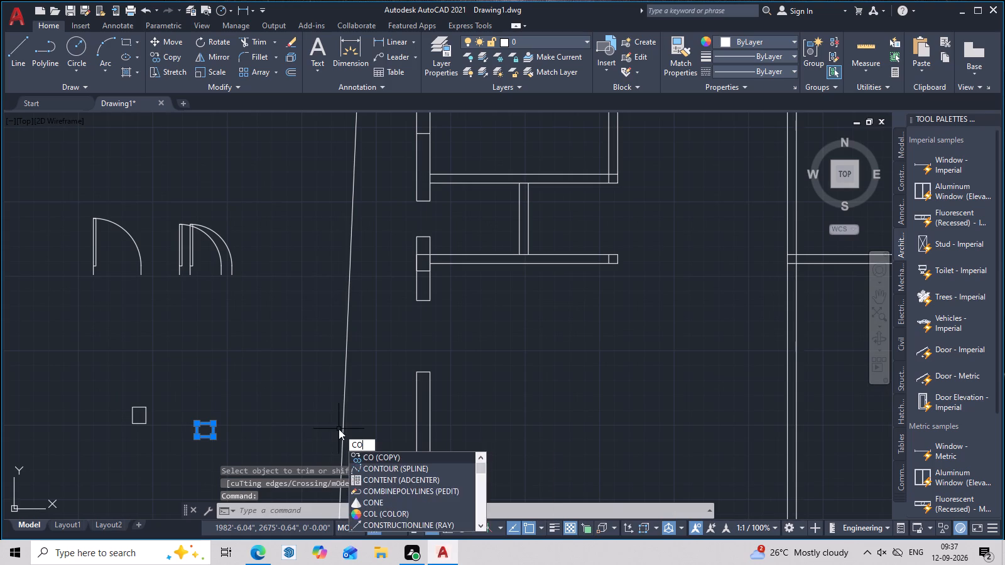
key("space")
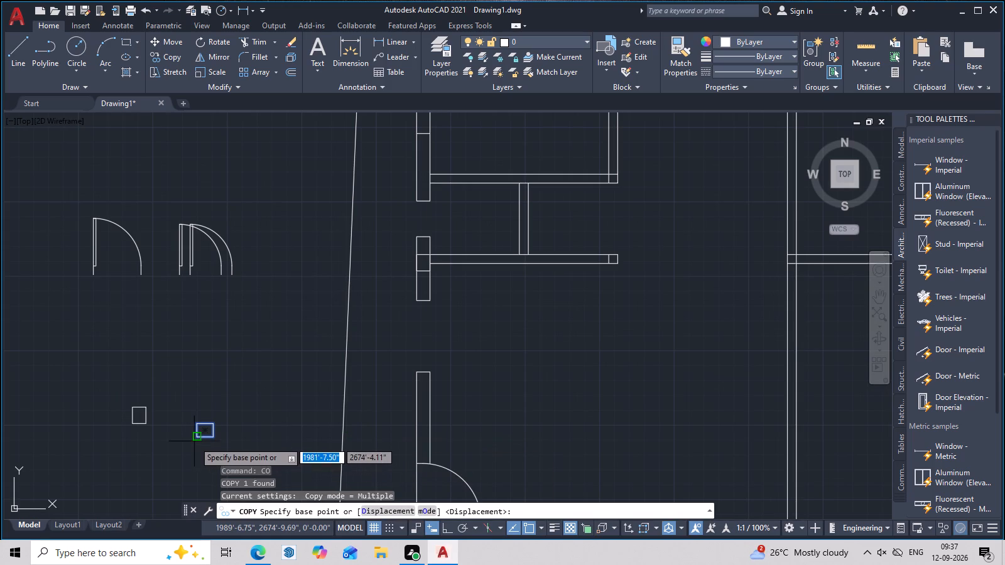
left_click(196, 438)
scroll(408, 277, "down", 2)
middle_click_drag(408, 286, 292, 346)
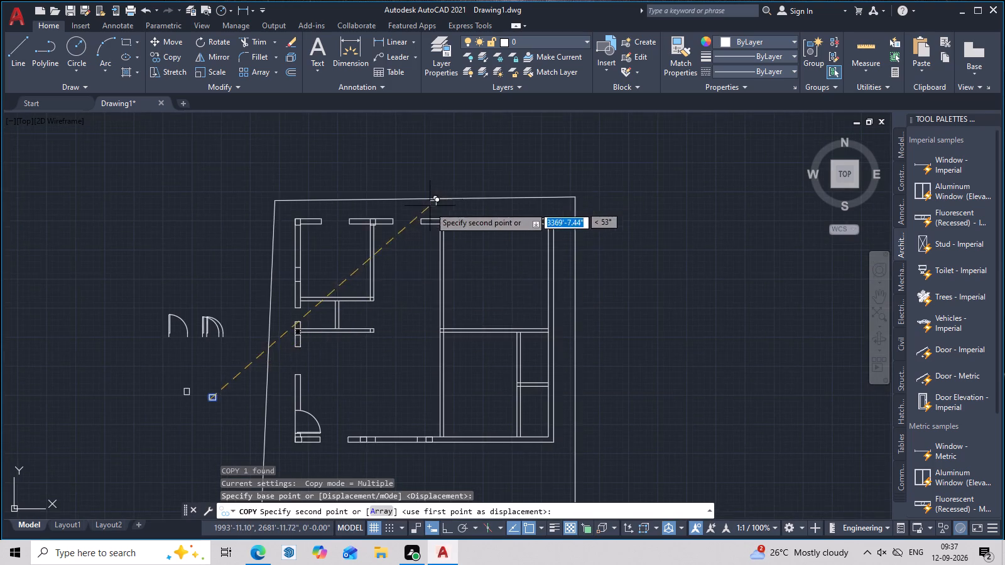
scroll(429, 211, "up", 5)
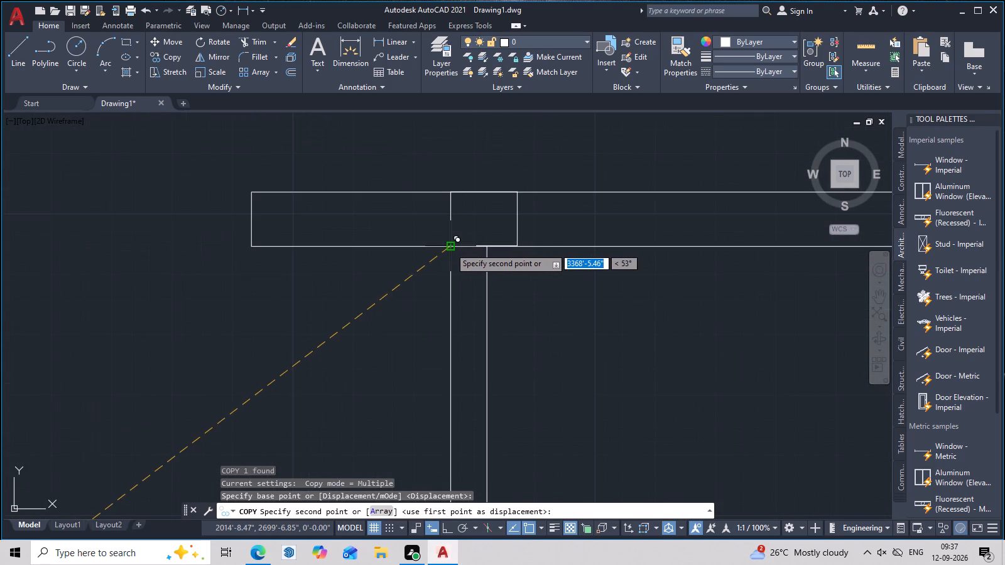
left_click(450, 247)
key("Escape")
scroll(552, 311, "down", 4)
middle_click_drag(616, 370, 475, 341)
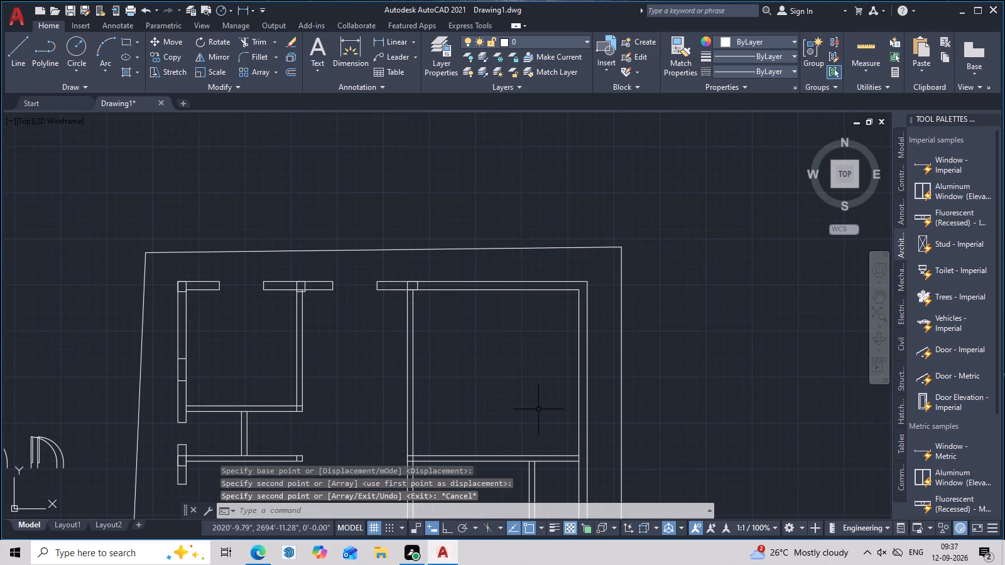
key("Escape")
Draw a line across the north wall's thickness at the midpoint of the north-east room's inner wall face.
middle_click_drag(516, 337, 507, 337)
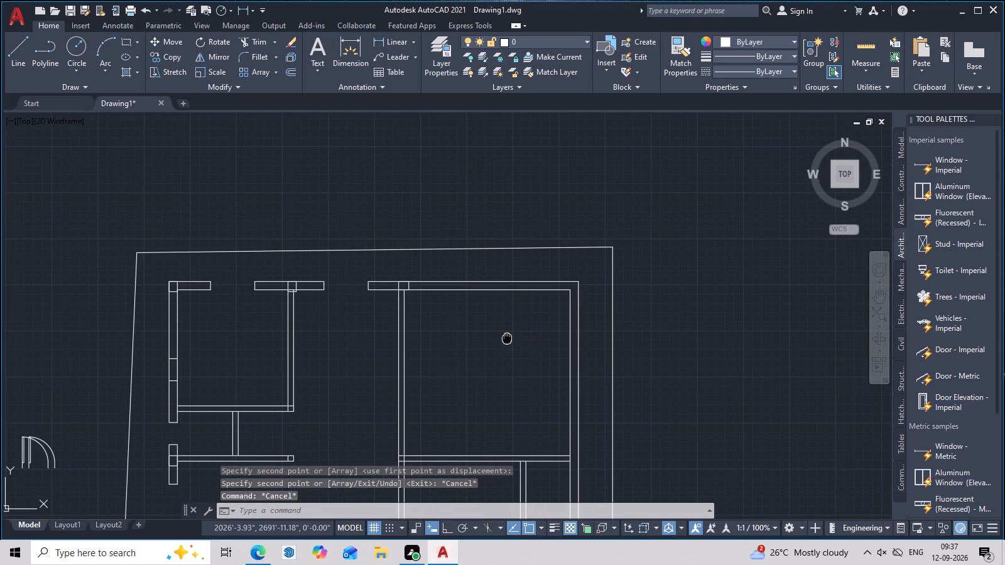
type("l")
key("space")
type("m2p")
key("space")
middle_click_drag(470, 287, 432, 306)
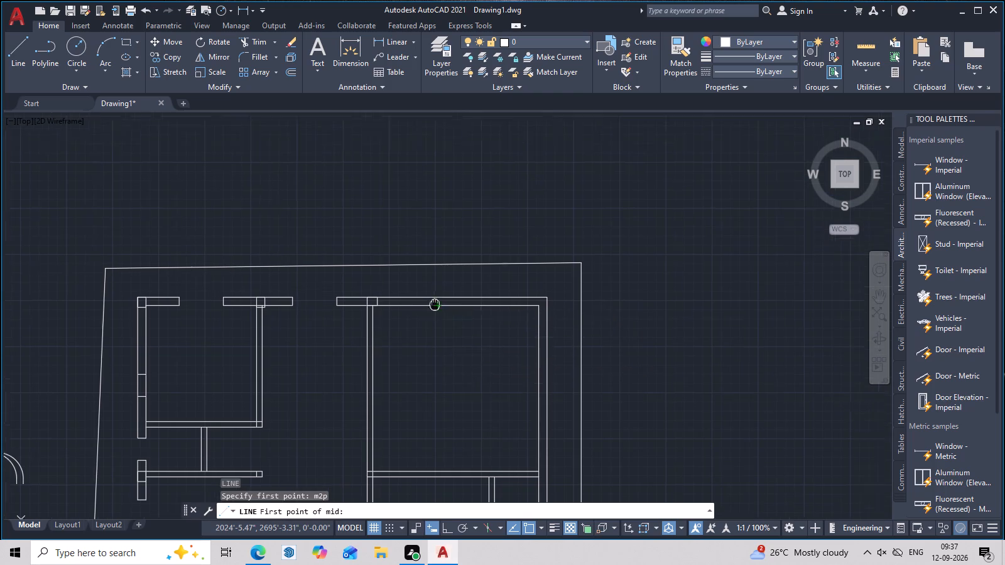
scroll(352, 317, "up", 3)
left_click(406, 287)
middle_click_drag(535, 319, 260, 325)
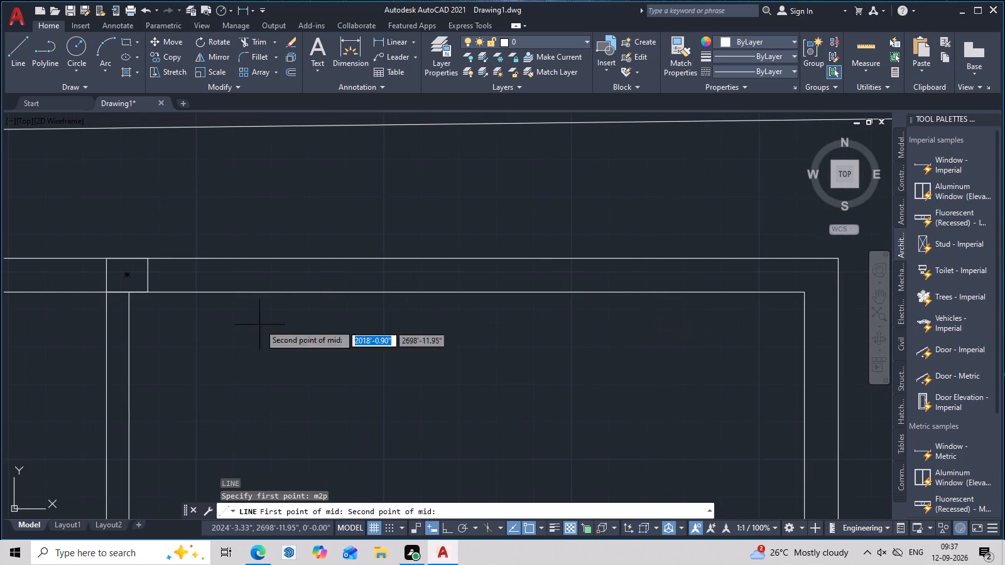
left_click(802, 293)
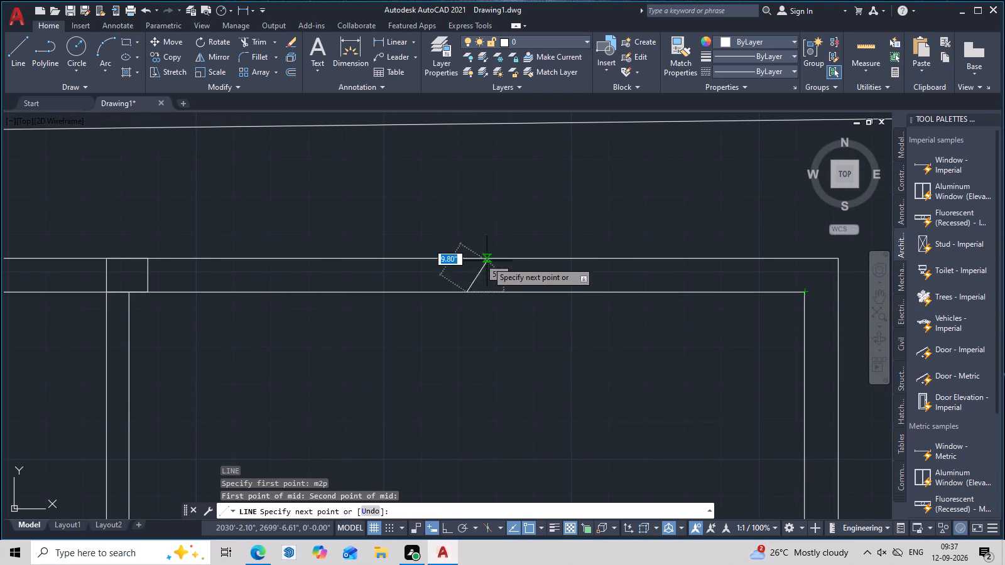
left_click(465, 254)
key("Escape")
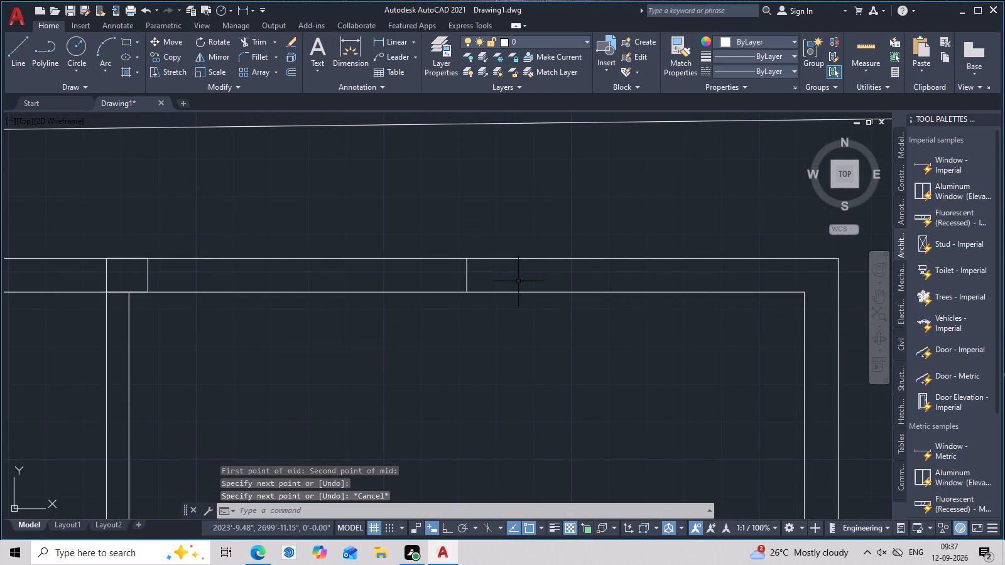
Offset the north-east room's wall-crossing centre line 2' to the east and 2' to the west.
type("o 2'")
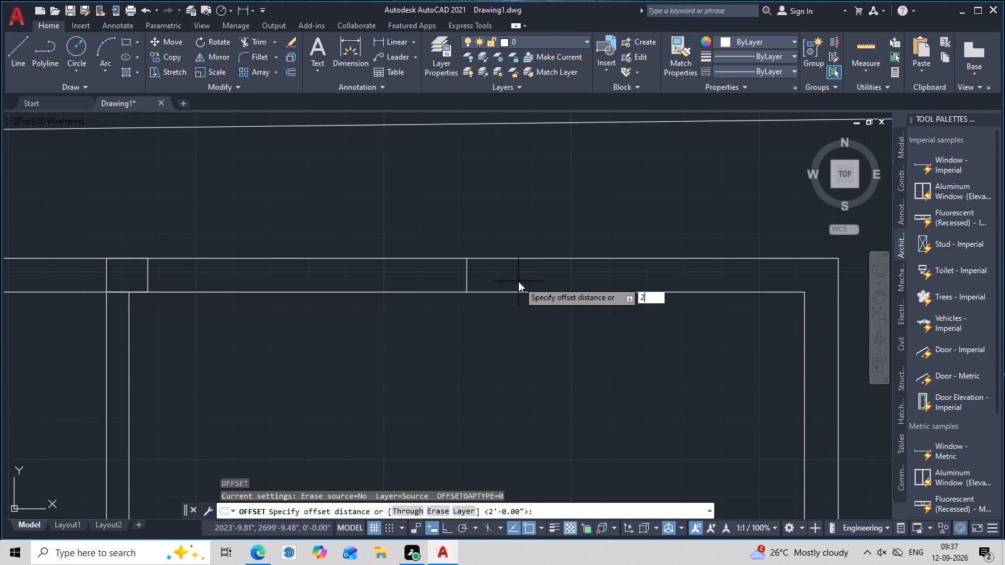
key("space")
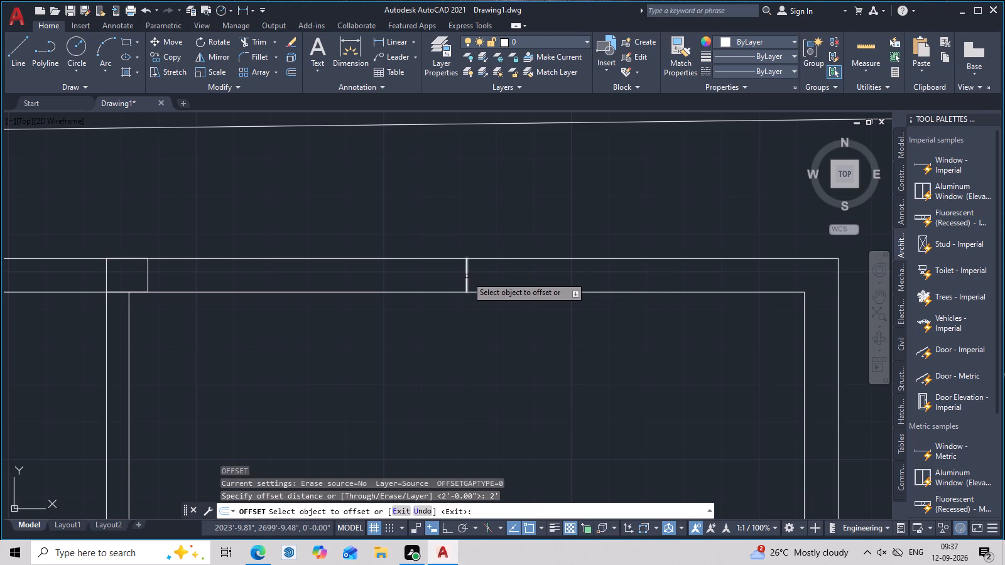
left_click(467, 276)
left_click(604, 282)
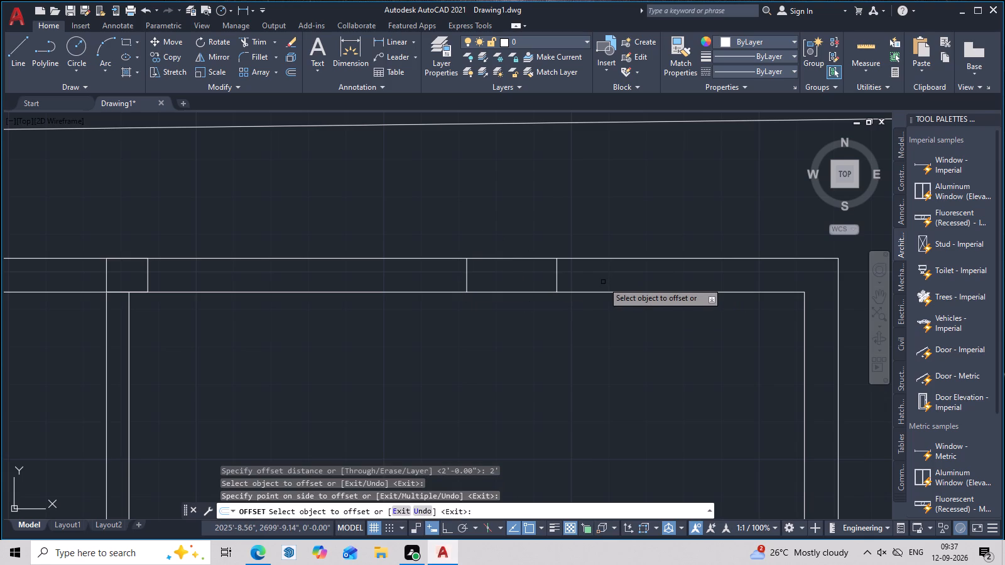
double_click(465, 270)
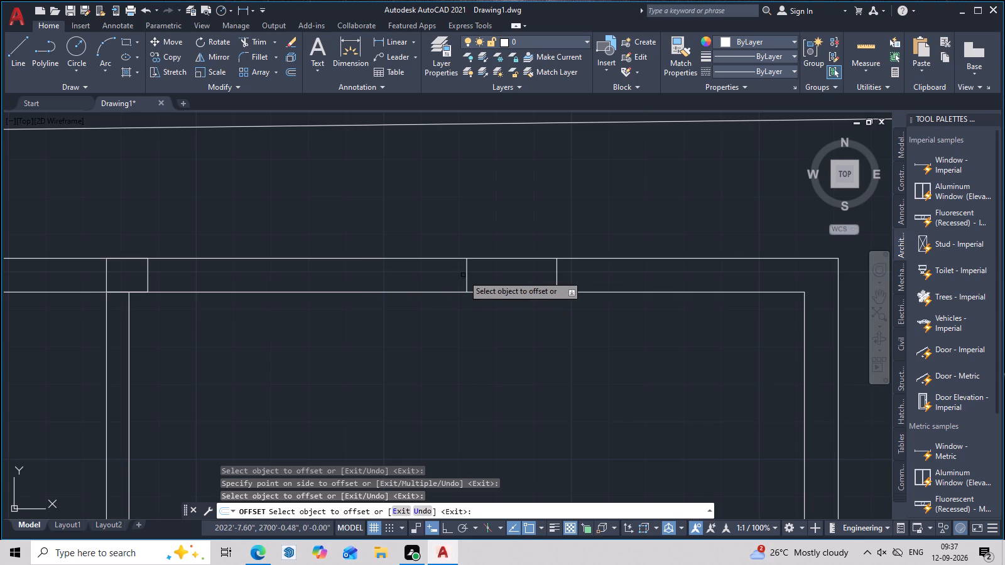
left_click(464, 275)
left_click(467, 274)
left_click(378, 276)
key("Escape")
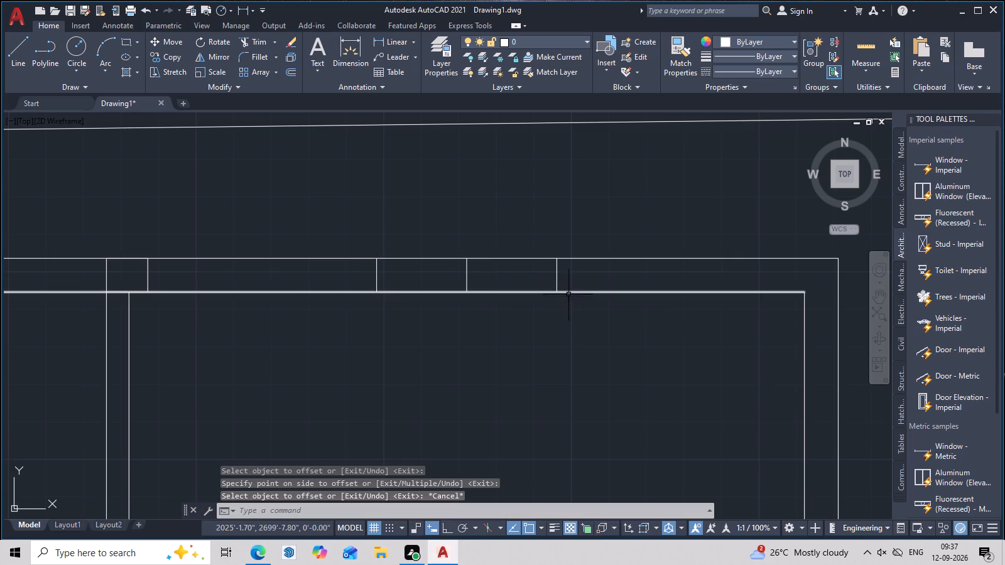
Trim both north wall faces between the north-east room's two offset lines and remove the centre line to cut the opening.
type("tr")
key("space")
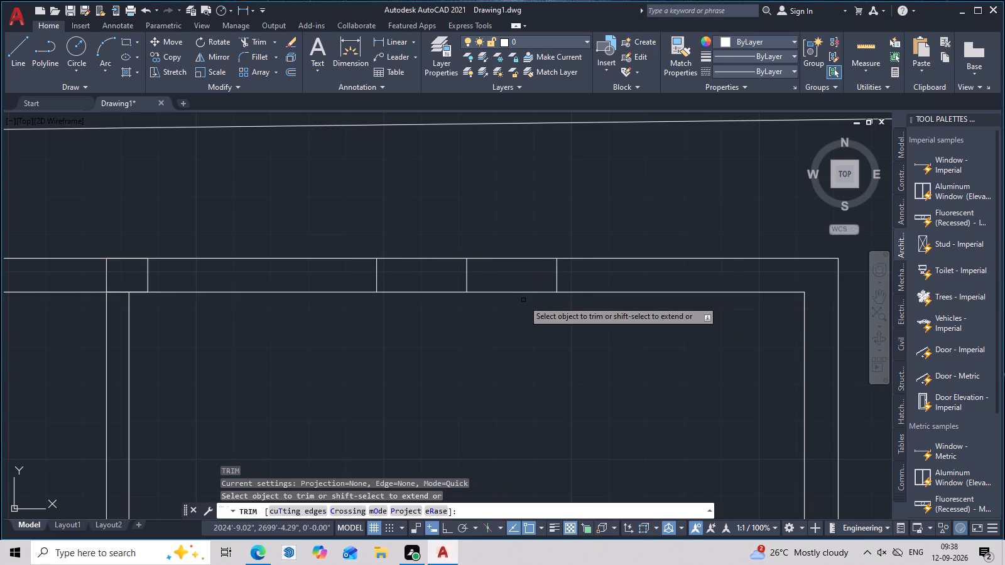
left_click(533, 291)
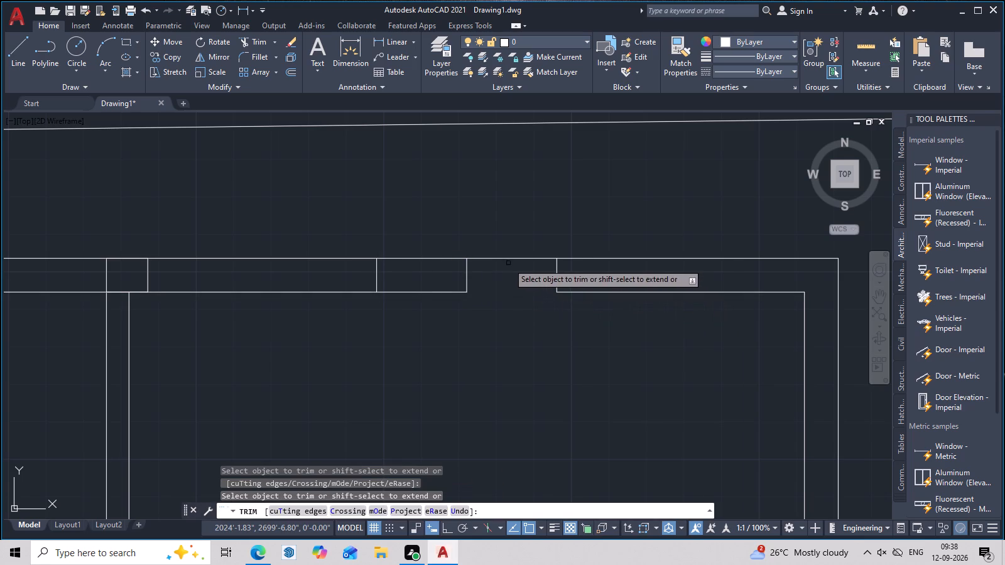
left_click(513, 256)
left_click_drag(472, 272, 449, 279)
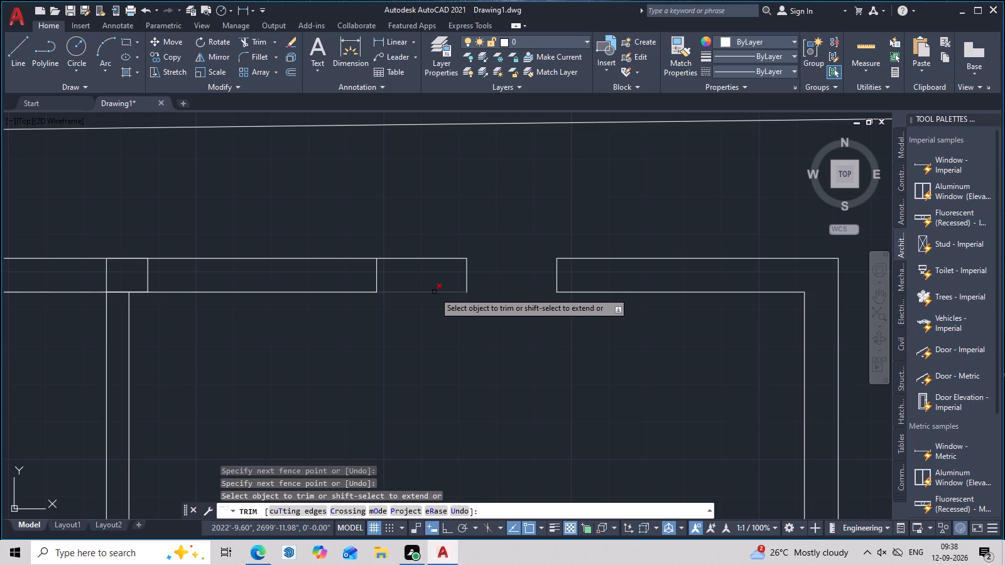
left_click(434, 292)
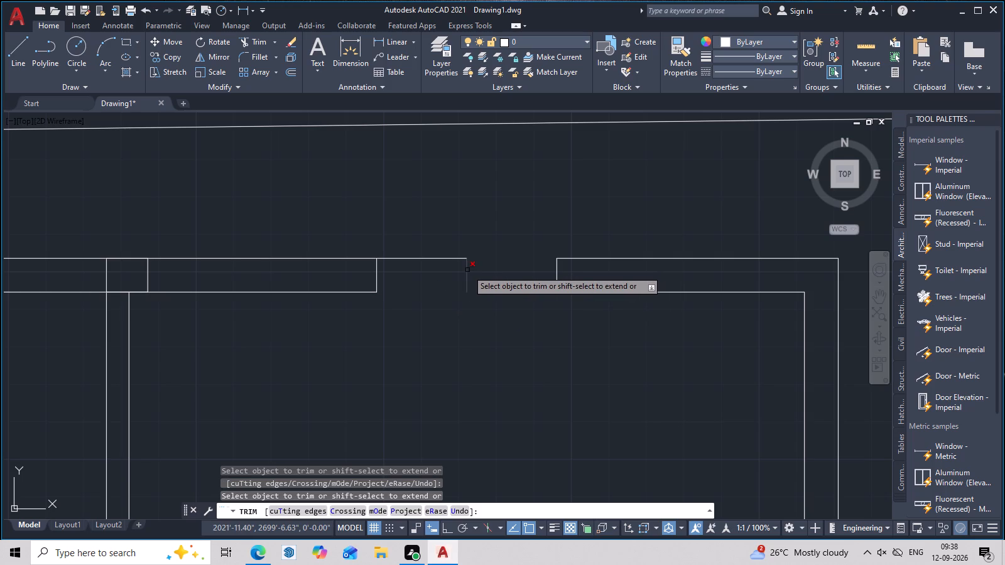
left_click(467, 270)
left_click(454, 259)
scroll(450, 280, "down", 3)
middle_click_drag(450, 301, 457, 282)
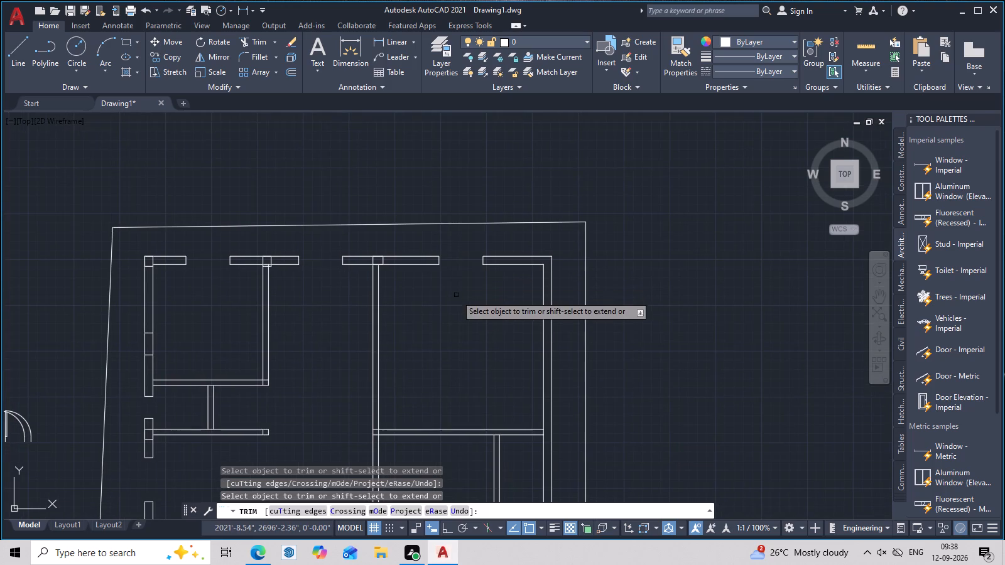
key("Escape")
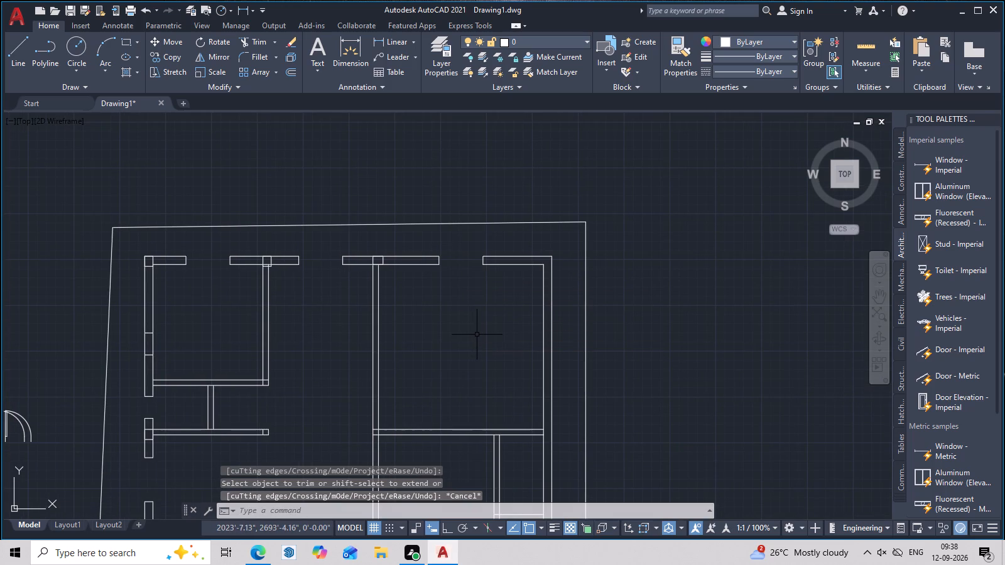
Examine the north-east room, the partitions south of it and the overall plan for the remaining column positions.
scroll(515, 281, "up", 1)
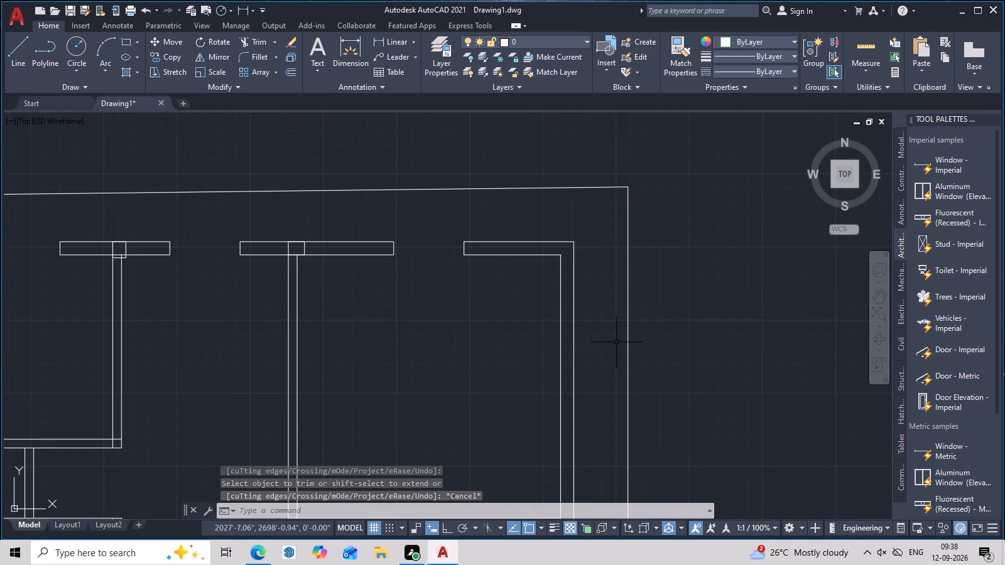
middle_click_drag(449, 382, 516, 300)
scroll(517, 299, "down", 1)
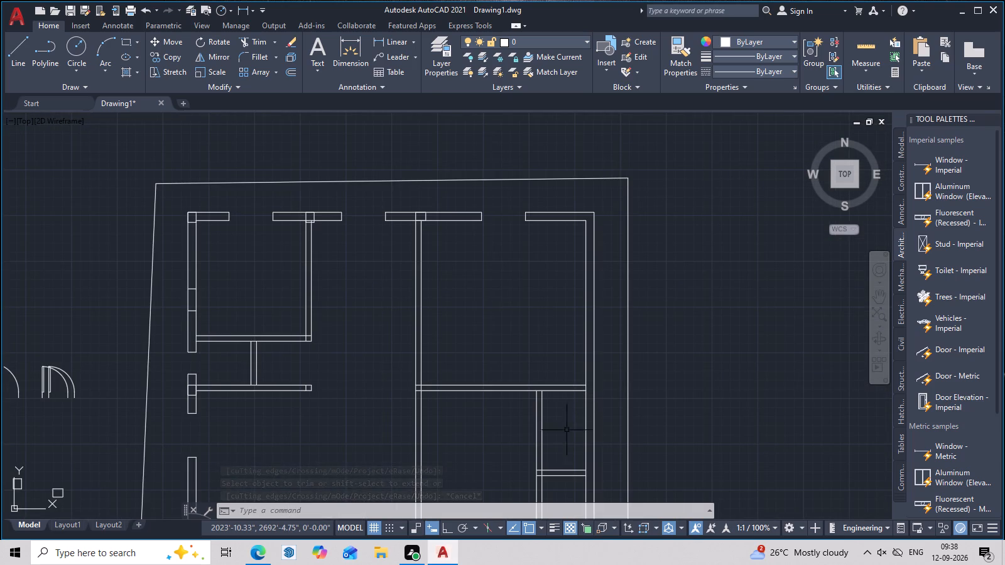
scroll(548, 478, "up", 3)
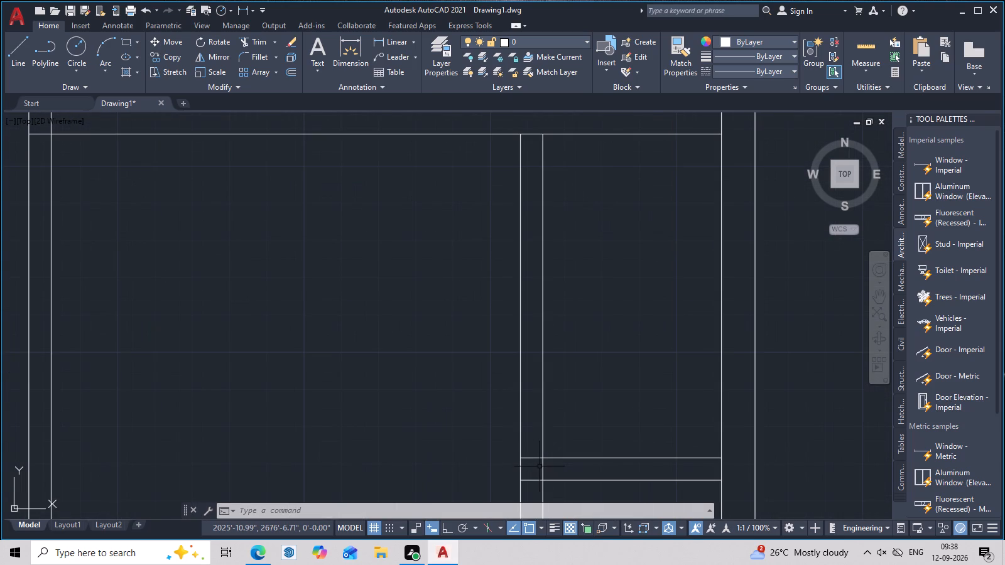
scroll(540, 461, "down", 2)
middle_click_drag(540, 461, 517, 429)
scroll(515, 419, "up", 2)
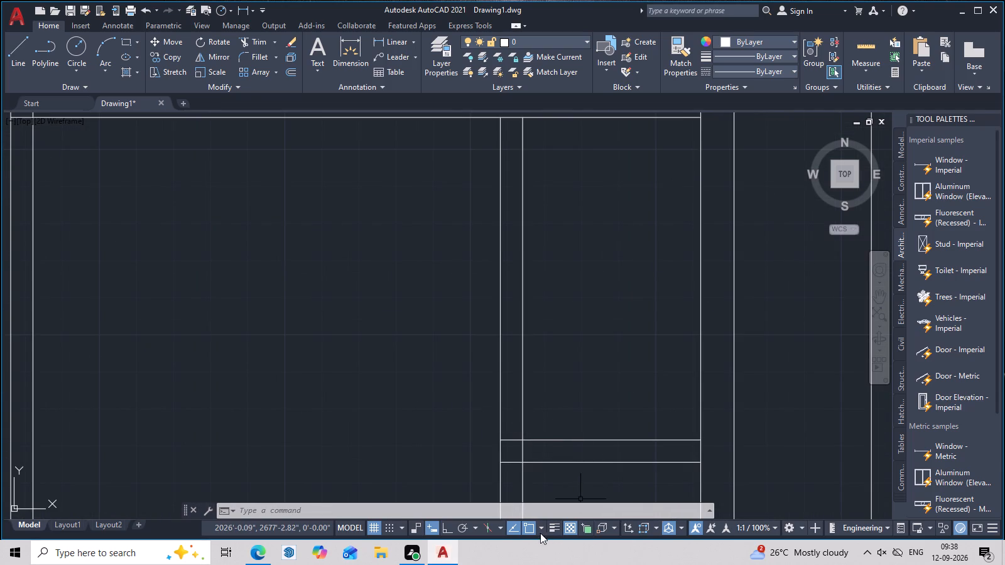
scroll(356, 375, "down", 2)
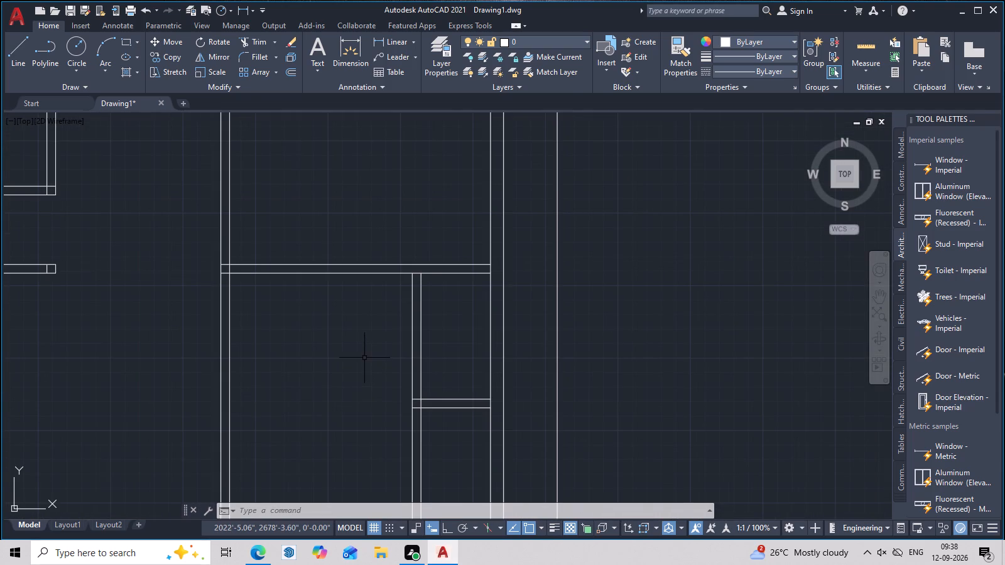
middle_click_drag(381, 288, 546, 409)
scroll(555, 258, "down", 2)
middle_click_drag(553, 327, 550, 347)
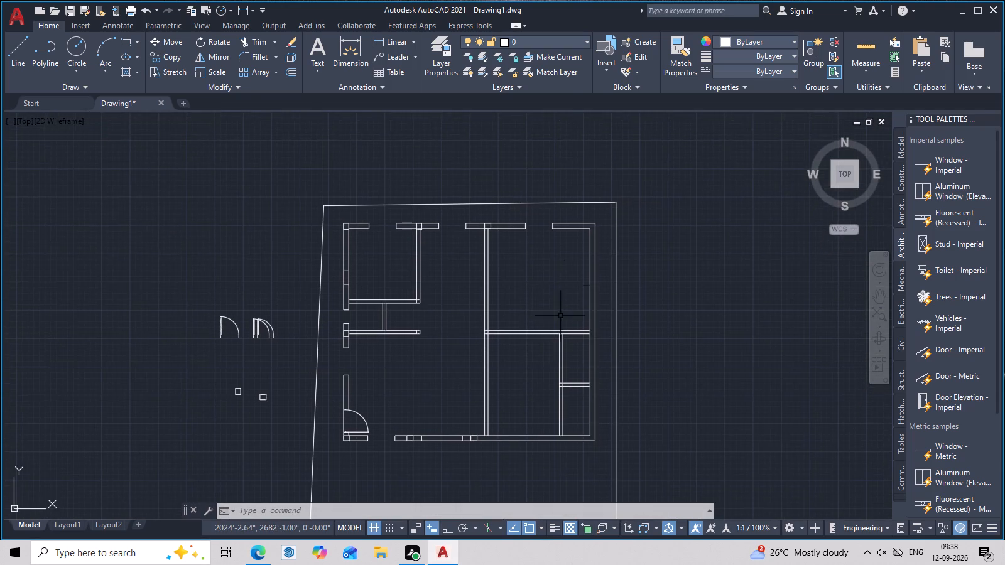
middle_click_drag(564, 286, 545, 362)
scroll(545, 362, "up", 1)
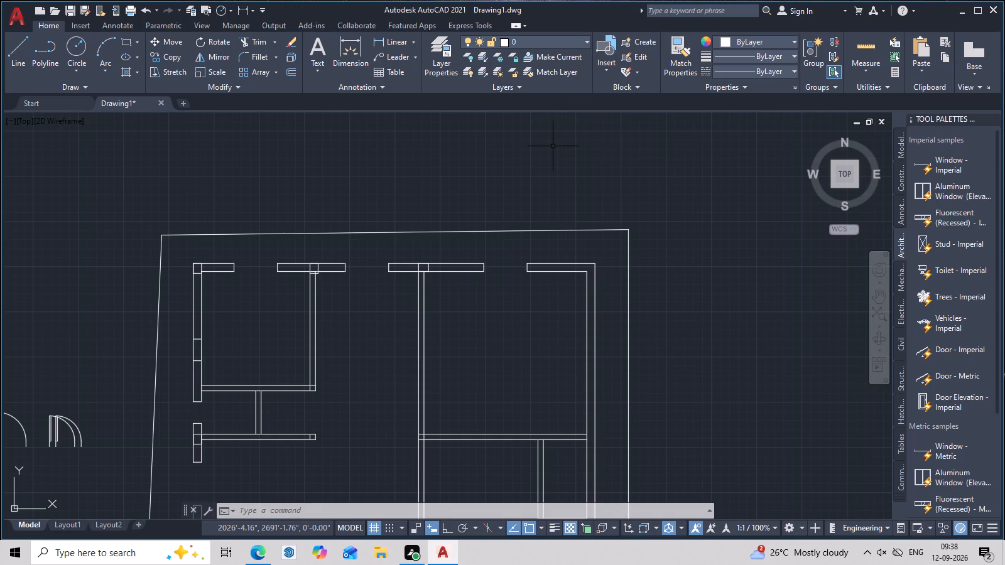
Copy the loose horizontal column by its north-east corner to the outer north-east corner of the exterior walls.
middle_click_drag(389, 296, 543, 216)
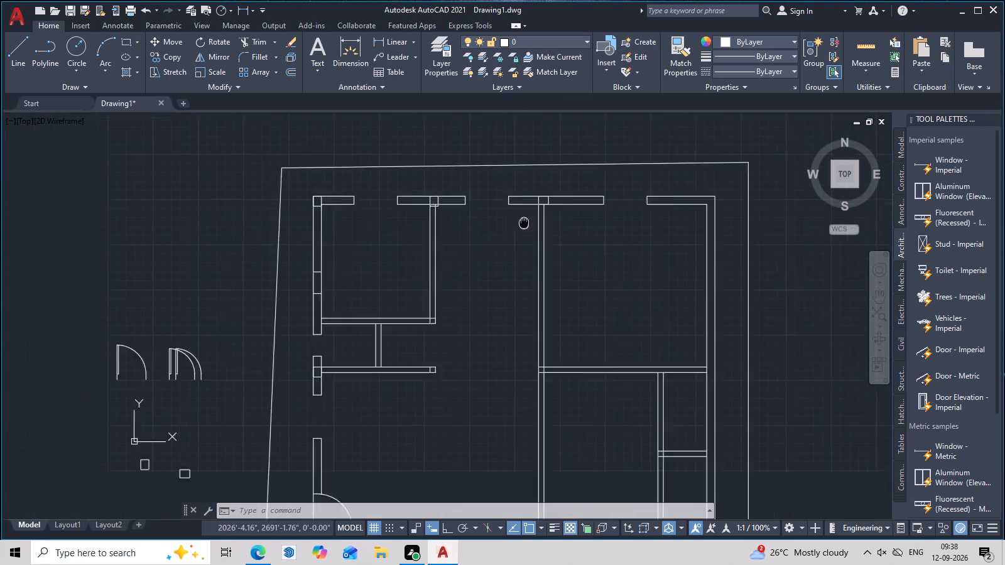
middle_click_drag(543, 216, 556, 212)
middle_click_drag(287, 404, 328, 343)
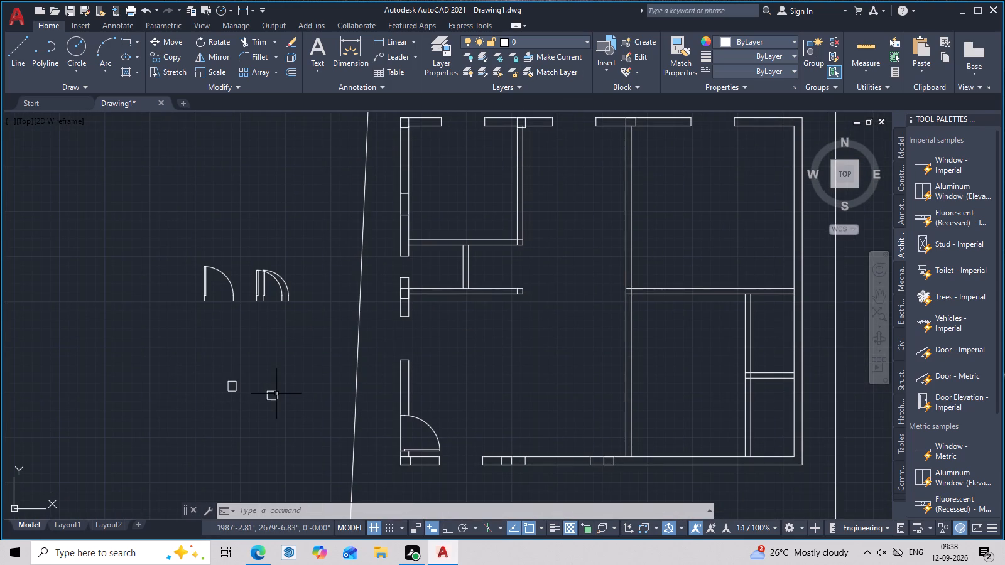
left_click(278, 394)
type("co")
key("space")
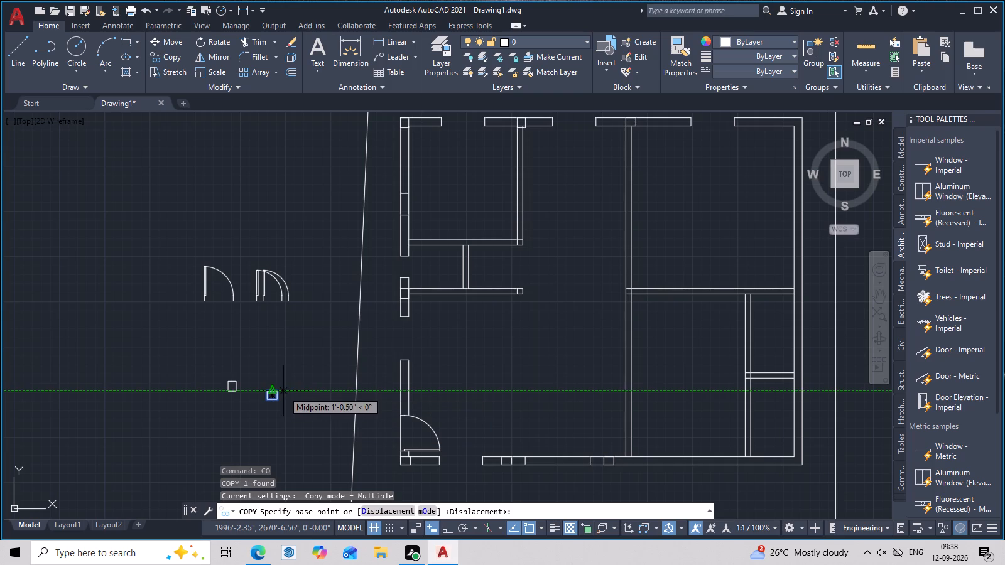
scroll(282, 394, "up", 3)
left_click(256, 385)
scroll(339, 350, "down", 3)
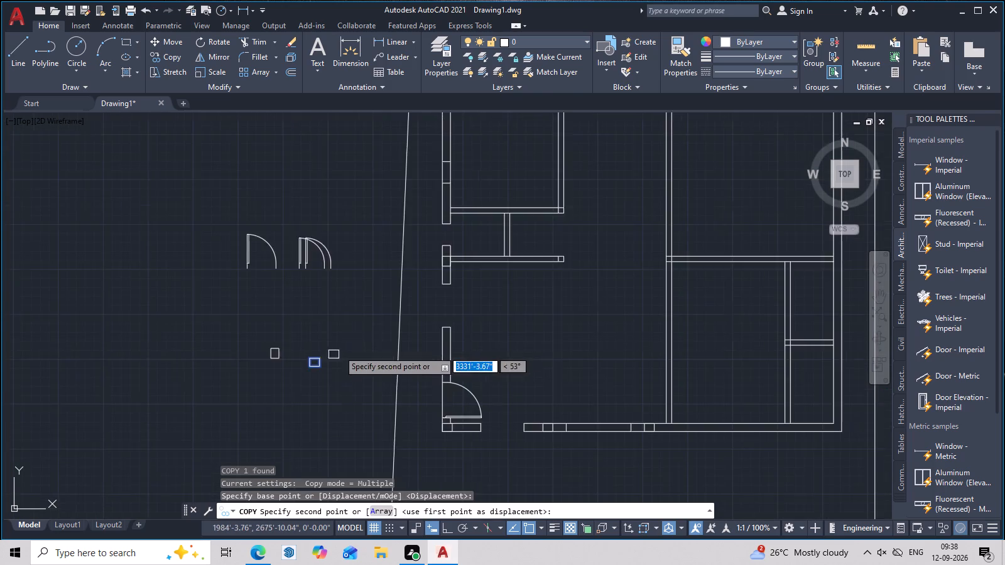
middle_click_drag(348, 355, 58, 414)
middle_click_drag(540, 327, 444, 389)
scroll(469, 185, "up", 2)
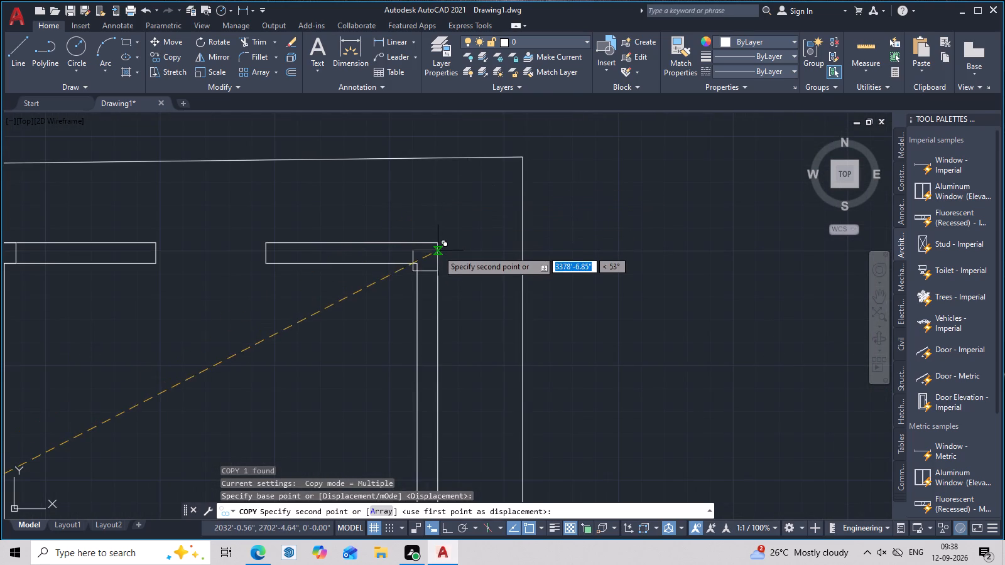
left_click(435, 244)
scroll(448, 344, "down", 1)
key("Escape")
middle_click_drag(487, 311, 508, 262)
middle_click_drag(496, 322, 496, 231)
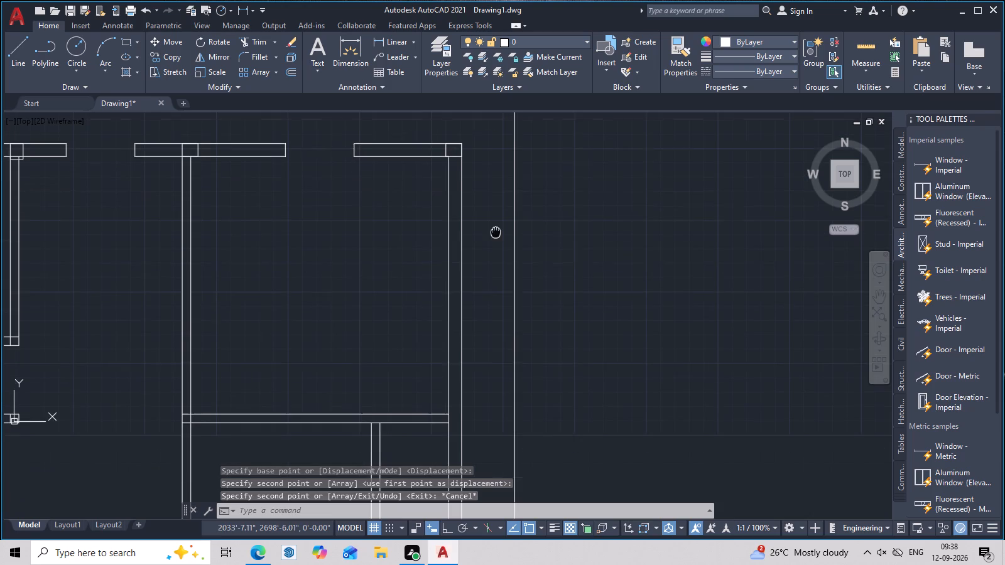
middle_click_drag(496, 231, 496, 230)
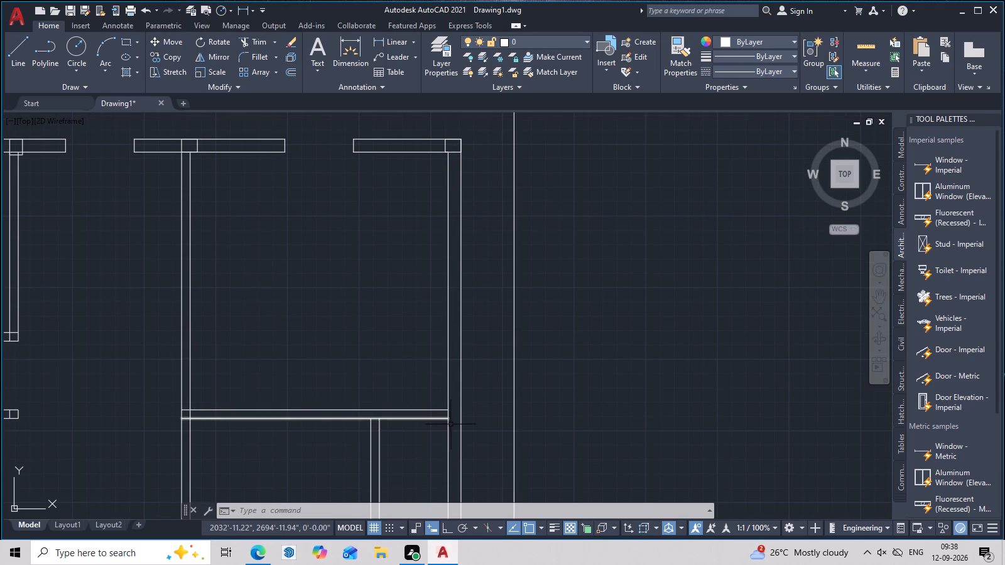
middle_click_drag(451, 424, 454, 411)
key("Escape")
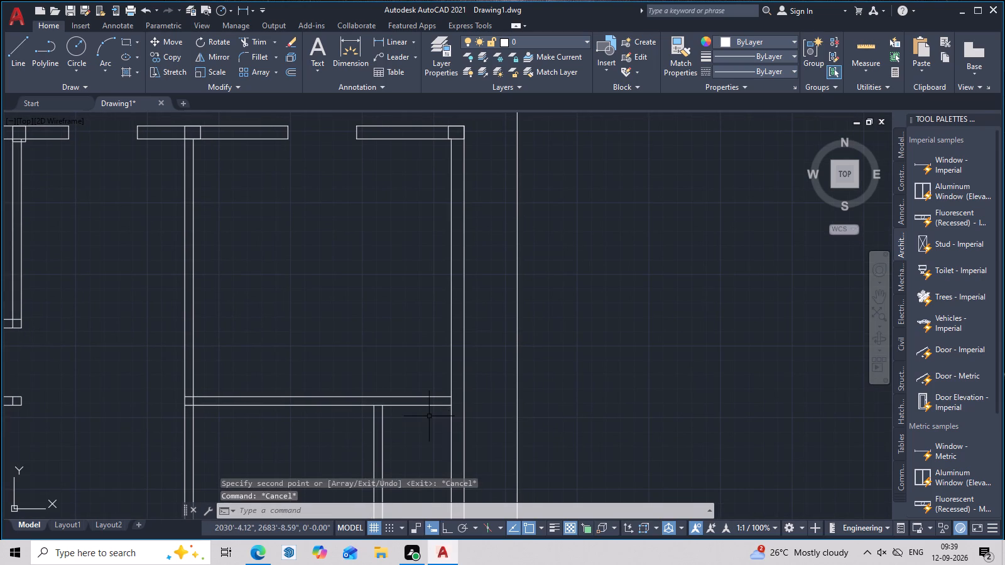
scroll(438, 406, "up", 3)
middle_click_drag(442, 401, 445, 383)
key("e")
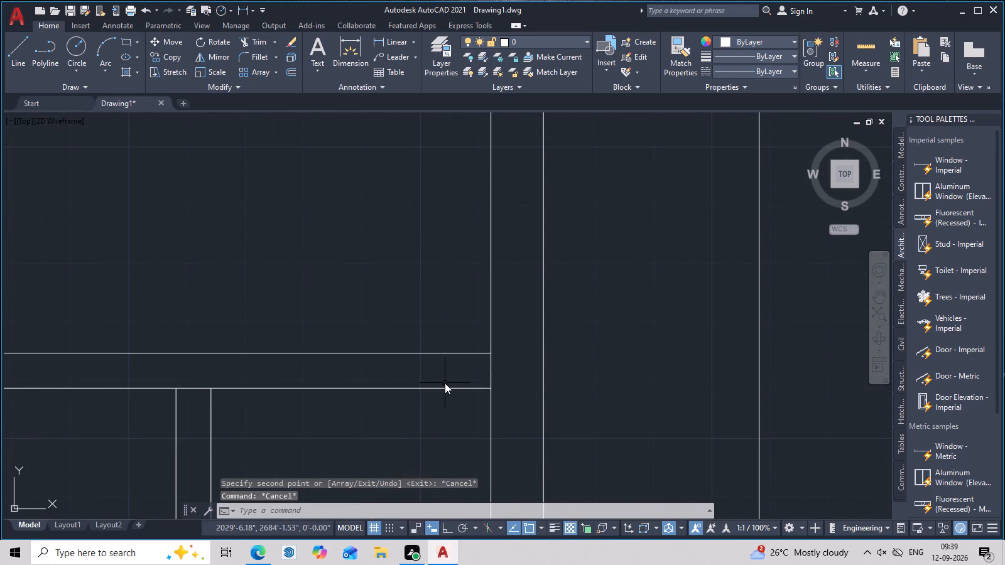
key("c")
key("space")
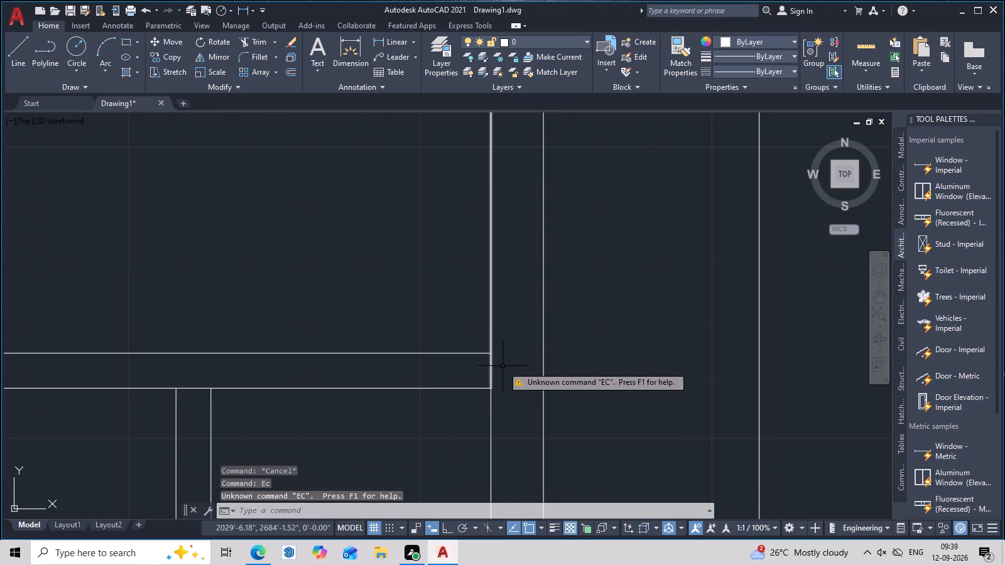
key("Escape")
Draw a line across the east wall's thickness, continuing the north face of the north-east room's south partition.
key("l")
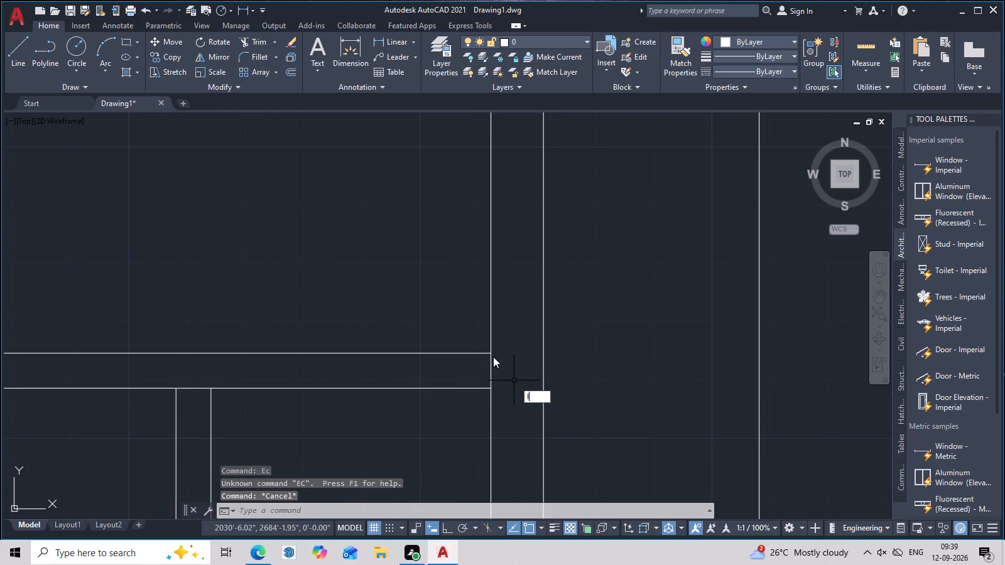
key("space")
left_click(493, 357)
left_click(545, 357)
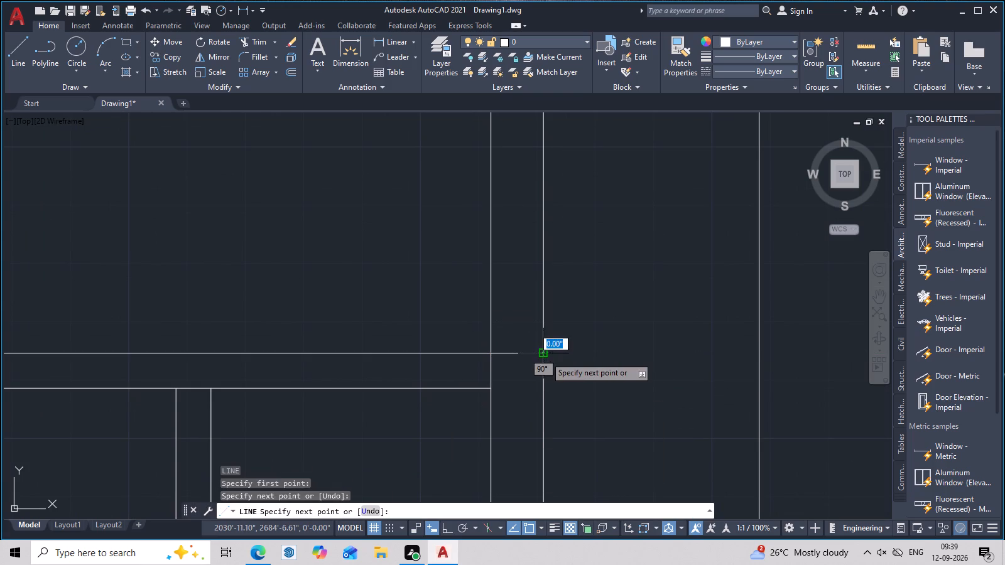
key("Escape")
Offset the line across the east wall 4' to the north.
type("o 4'")
key("space")
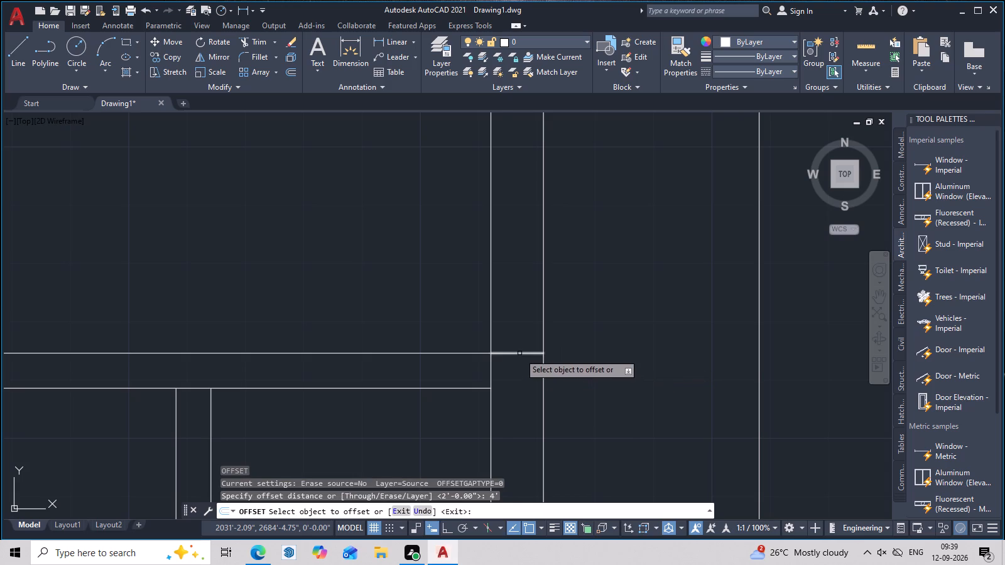
double_click(519, 353)
left_click(505, 230)
scroll(505, 230, "down", 2)
middle_click_drag(514, 256, 519, 315)
key("Escape")
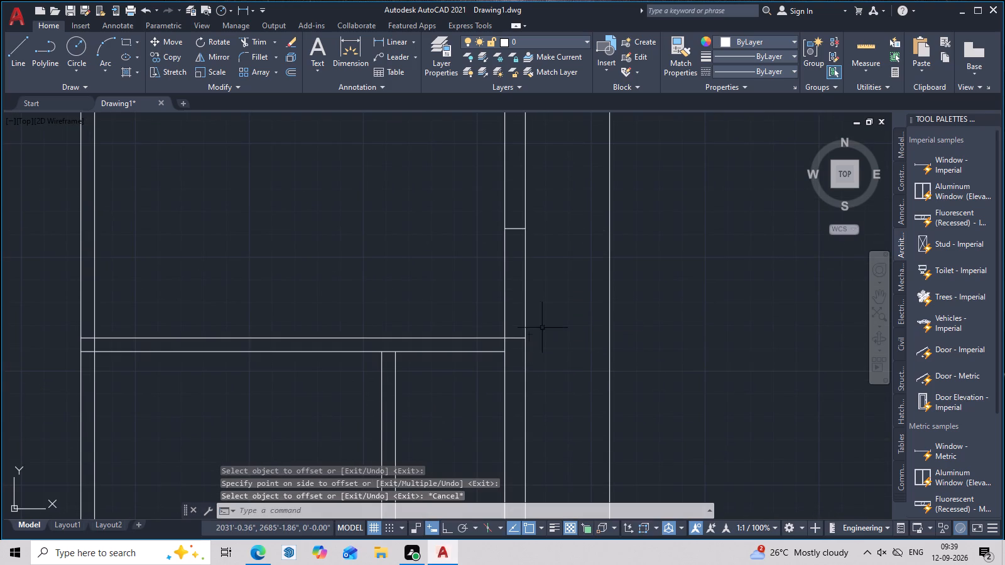
Trim the east wall's inner and outer faces between the two crossing lines to cut the north-east room's east opening.
type("tr")
key("space")
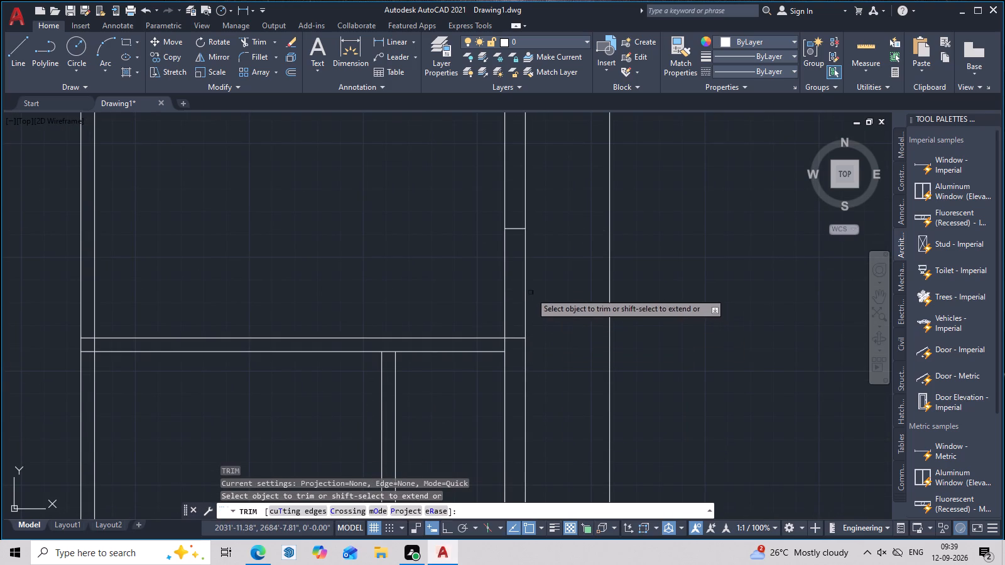
left_click(526, 293)
left_click(505, 294)
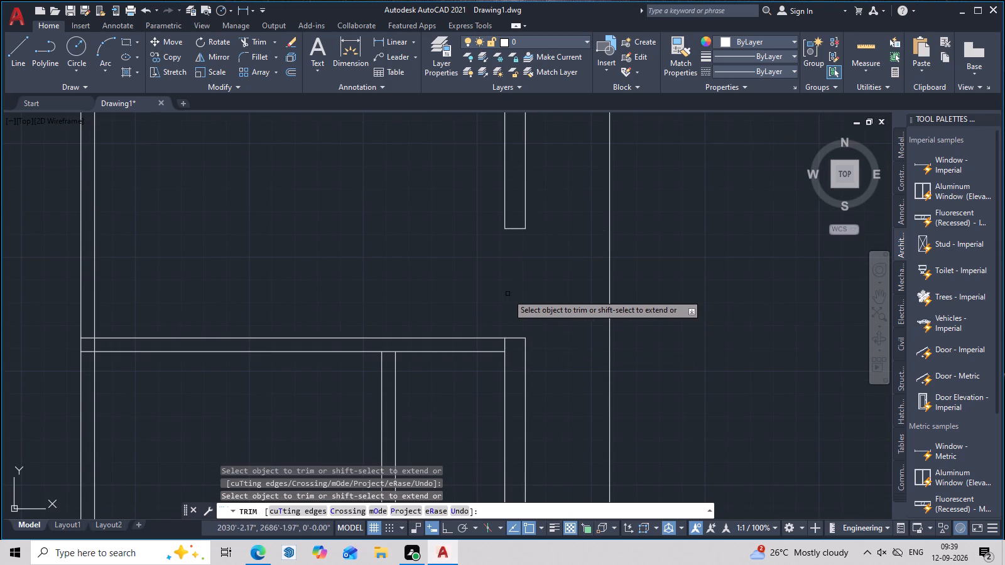
scroll(523, 297, "down", 2)
middle_click_drag(541, 322, 542, 311)
key("Escape")
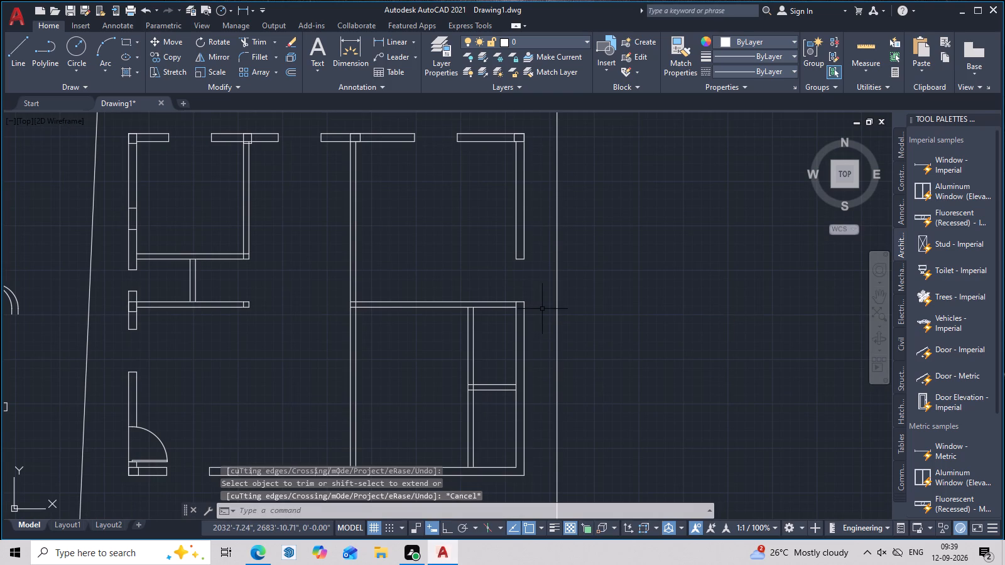
Copy the loose vertical column by its north-west corner to the junction of the north-east room's south partition and the east wall.
scroll(528, 299, "down", 1)
middle_click_drag(414, 320, 522, 298)
scroll(413, 330, "up", 2)
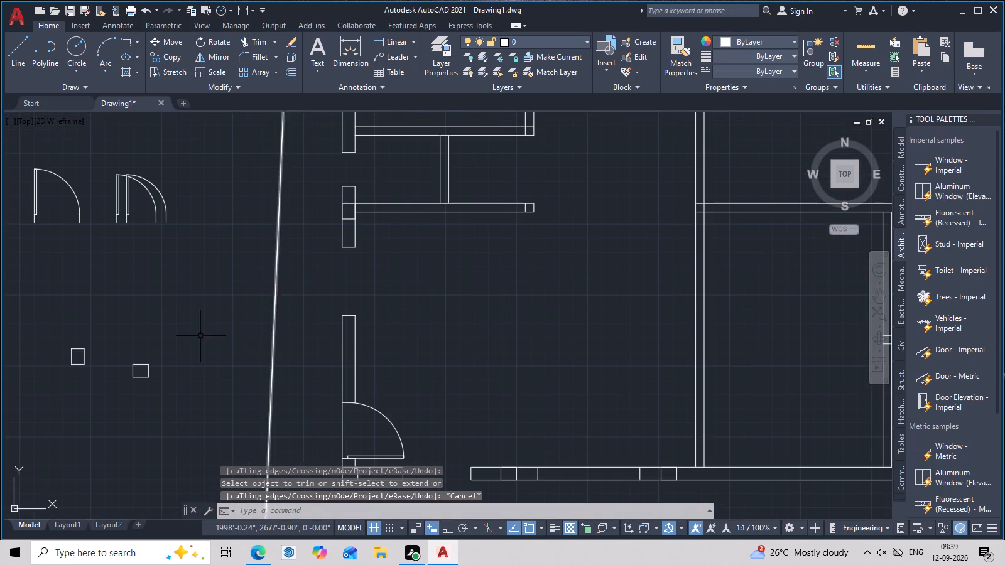
left_click(84, 357)
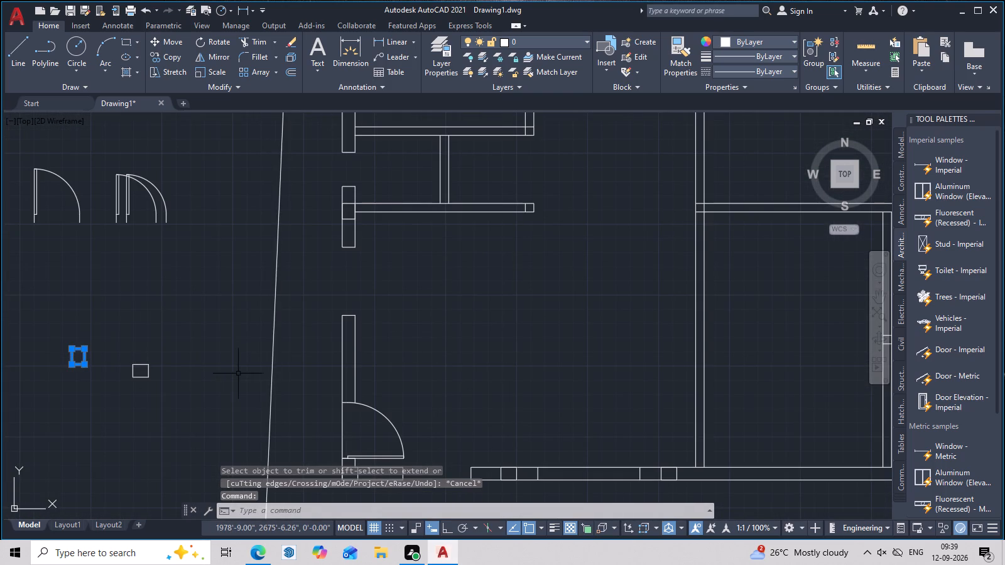
key("c")
type("o")
key("space")
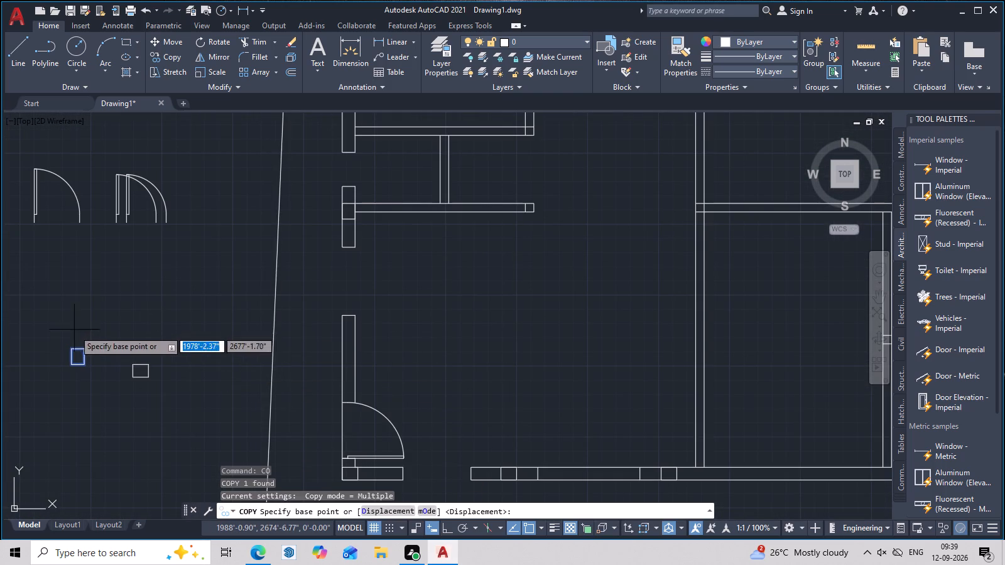
left_click(70, 350)
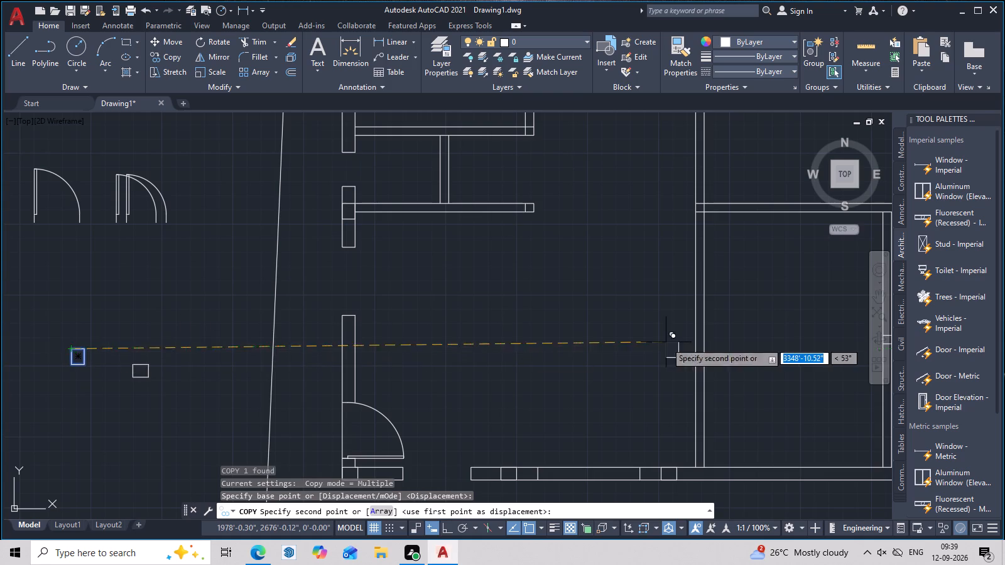
middle_click_drag(668, 343, 343, 338)
scroll(631, 202, "up", 3)
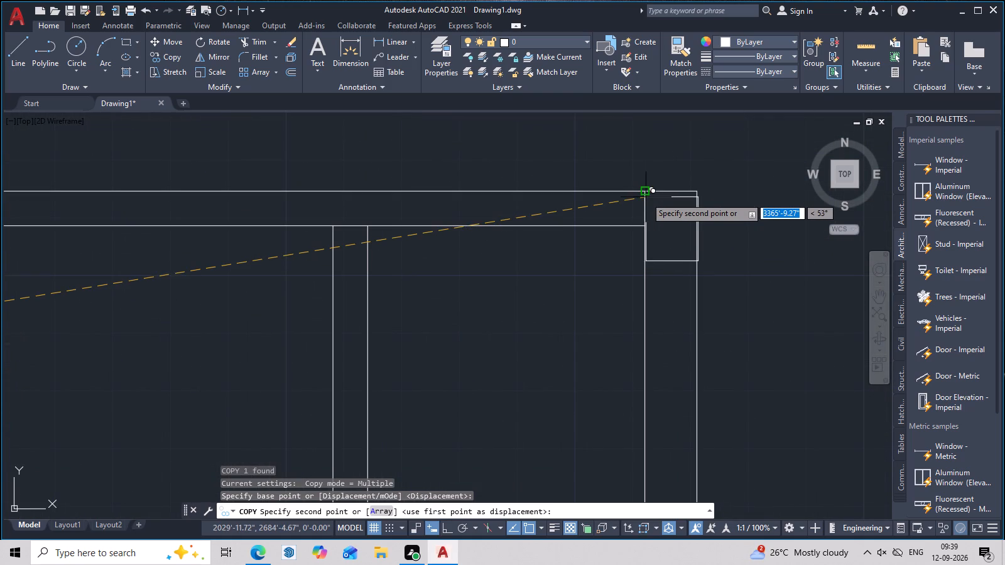
left_click(643, 191)
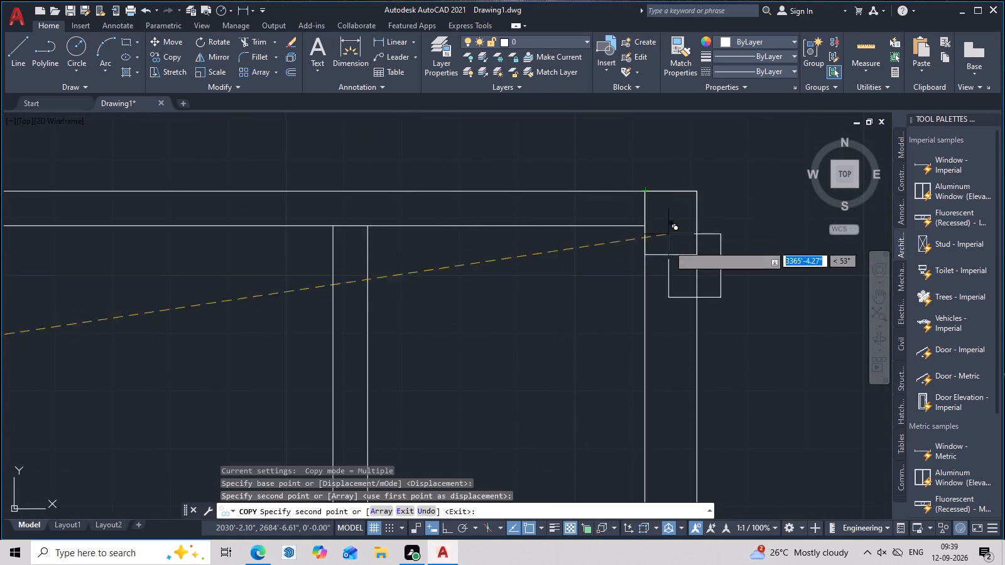
scroll(636, 333, "down", 1)
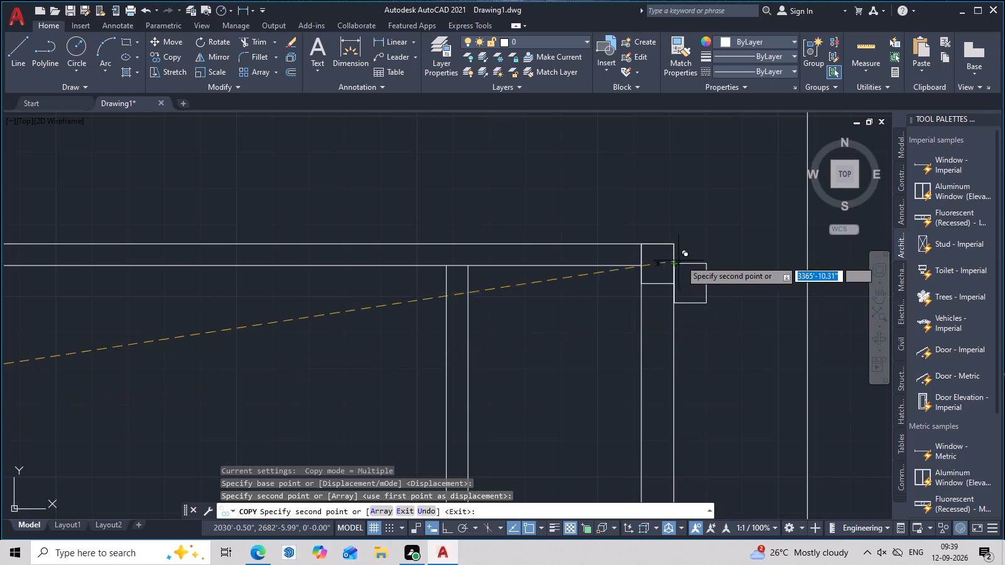
scroll(695, 254, "up", 2)
scroll(695, 254, "down", 5)
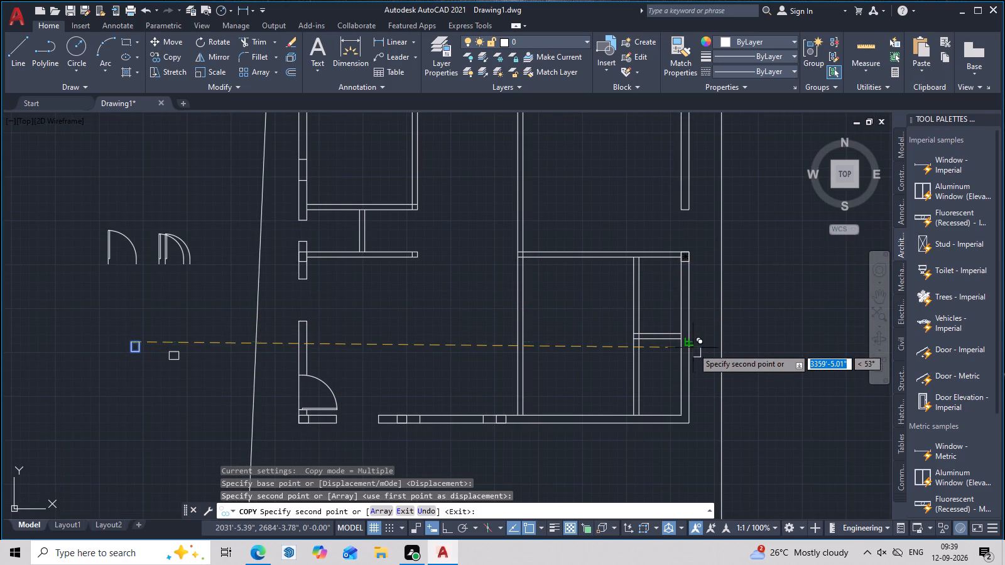
key("Escape")
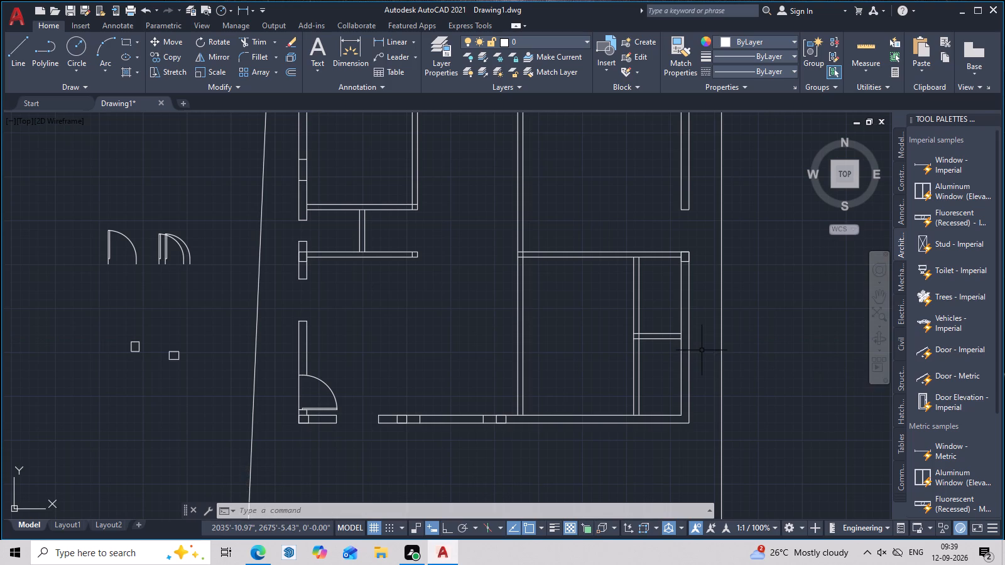
key("Escape")
Draw a line across the east wall's thickness, midway between the new column's south edge and the short cross partition's north face.
key("l")
key("space")
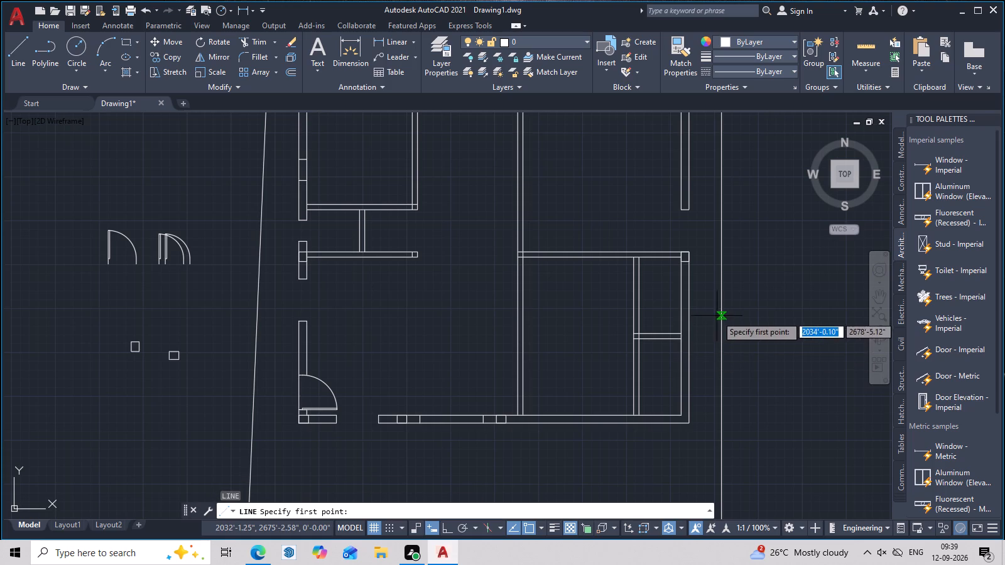
type("m2")
key("p")
key("space")
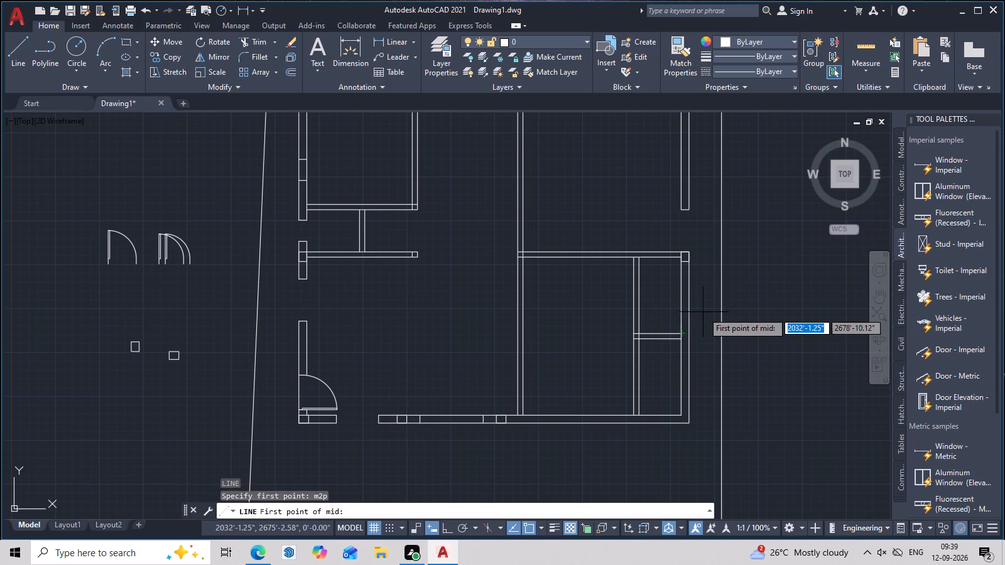
scroll(703, 330, "up", 2)
middle_click_drag(700, 337, 660, 426)
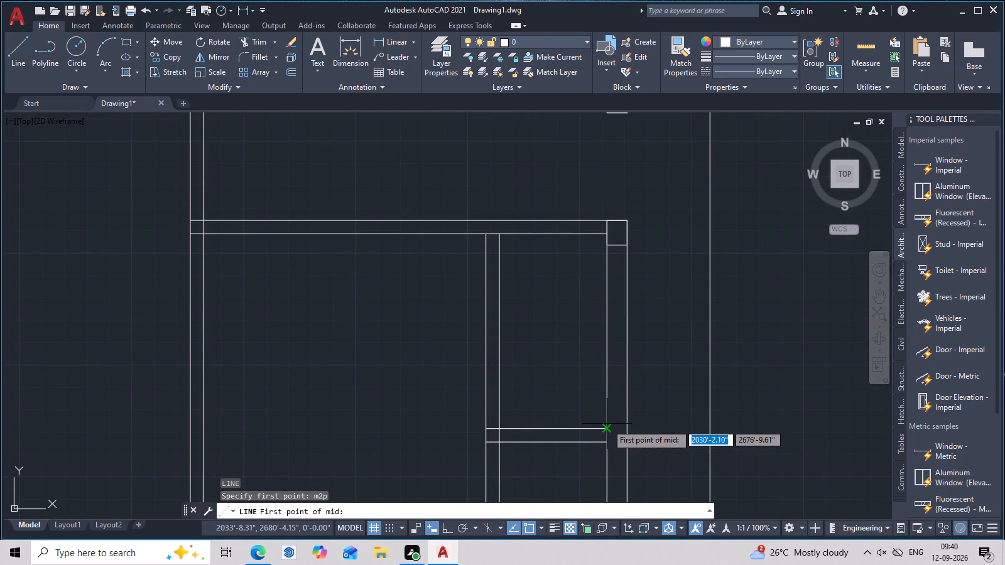
left_click(607, 424)
left_click(604, 240)
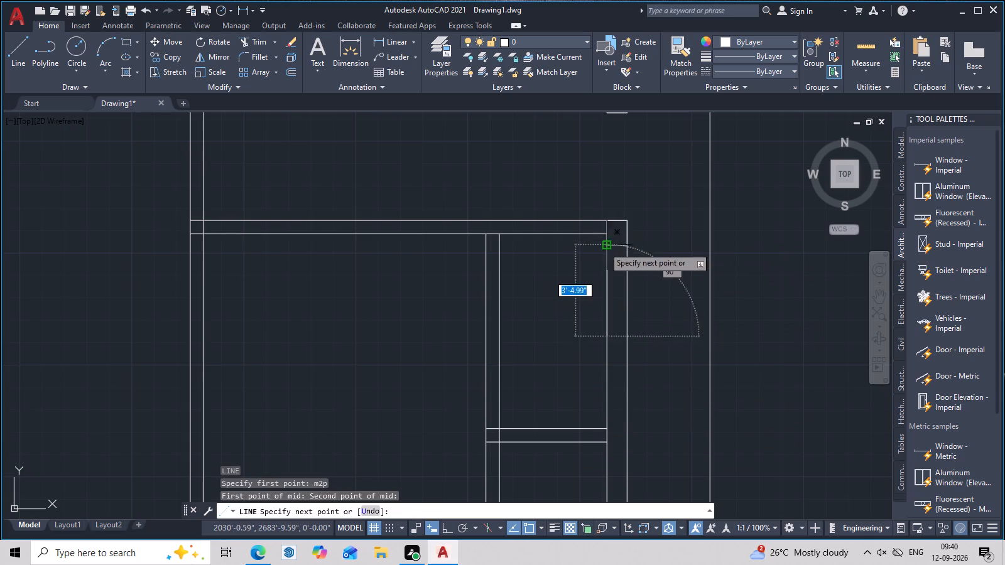
left_click(627, 335)
key("Escape")
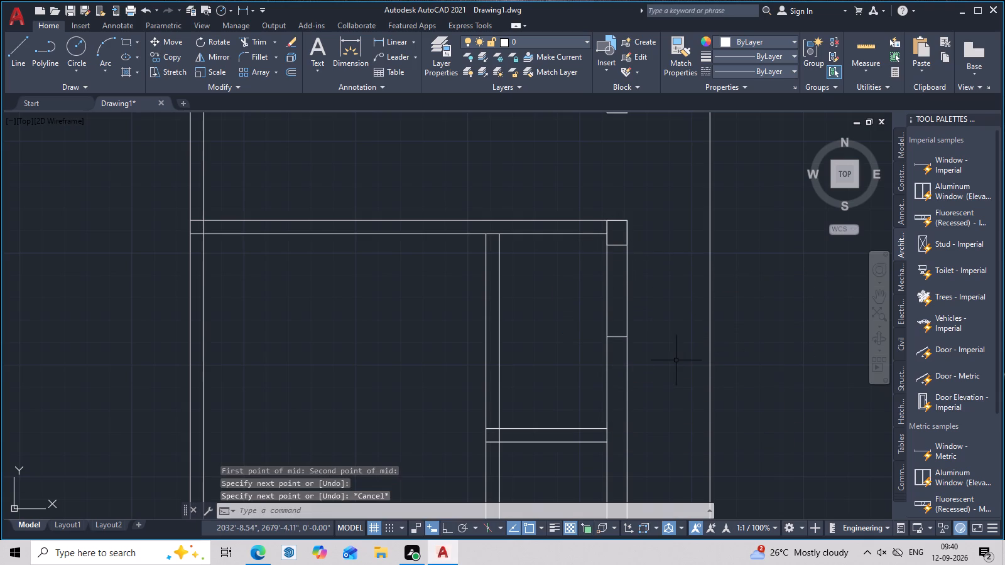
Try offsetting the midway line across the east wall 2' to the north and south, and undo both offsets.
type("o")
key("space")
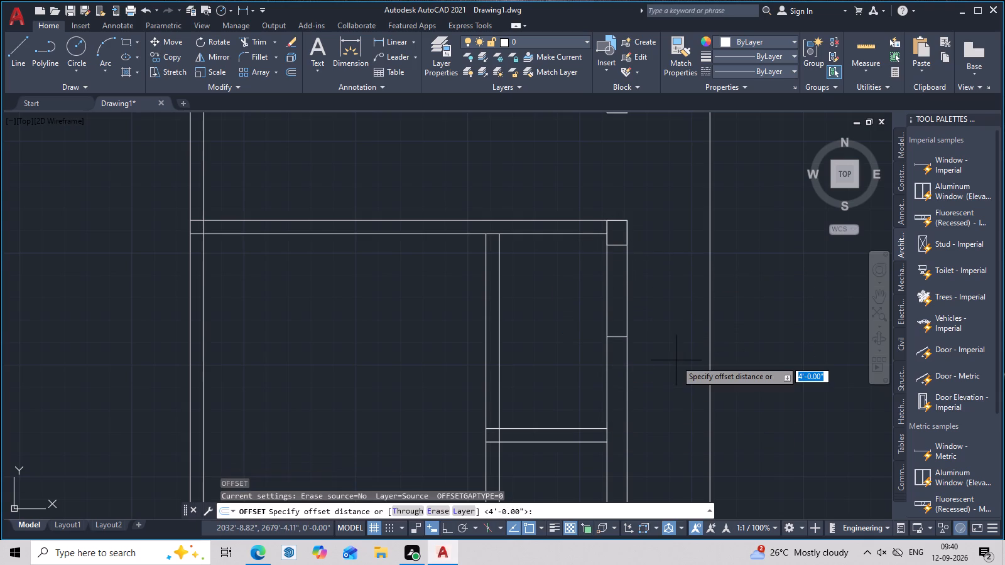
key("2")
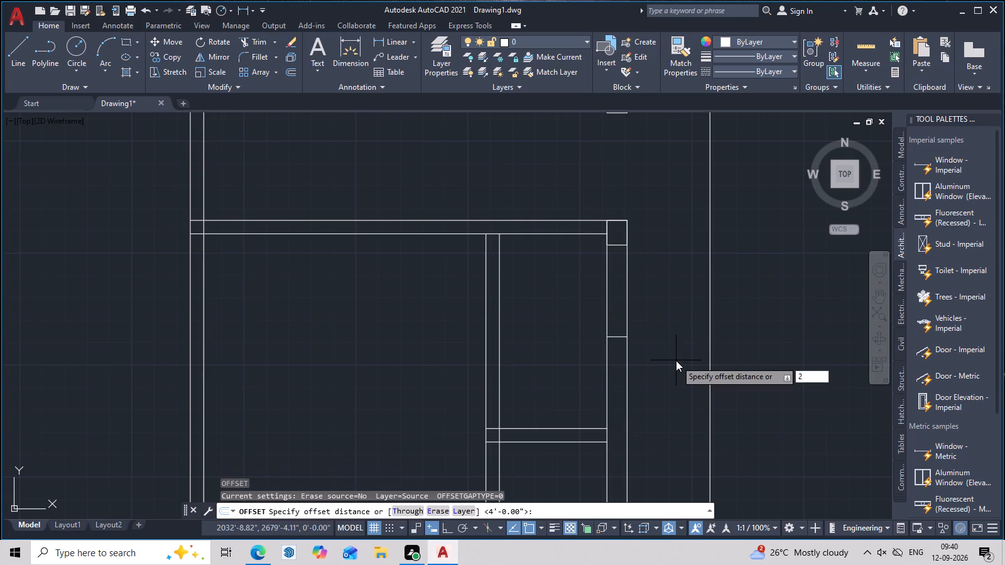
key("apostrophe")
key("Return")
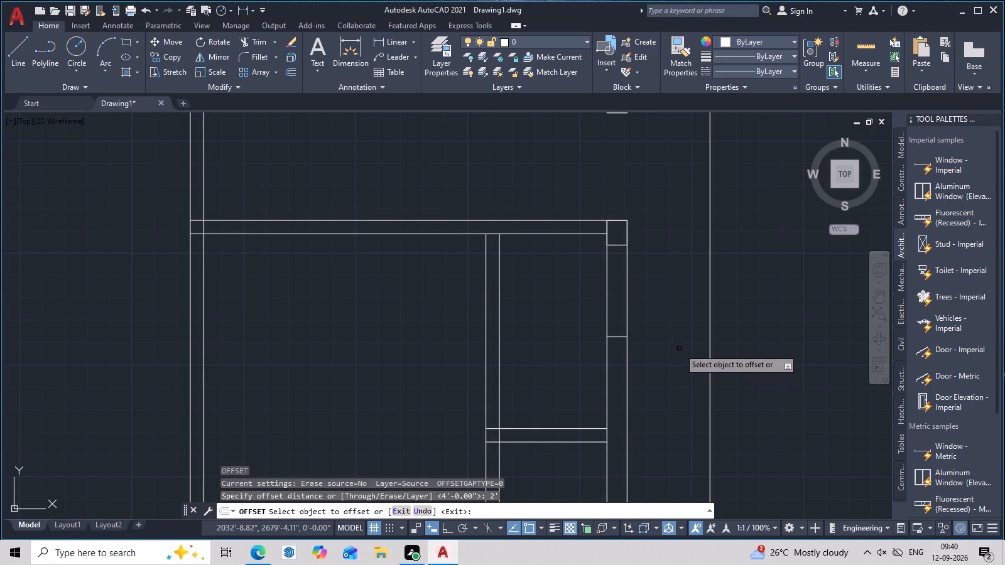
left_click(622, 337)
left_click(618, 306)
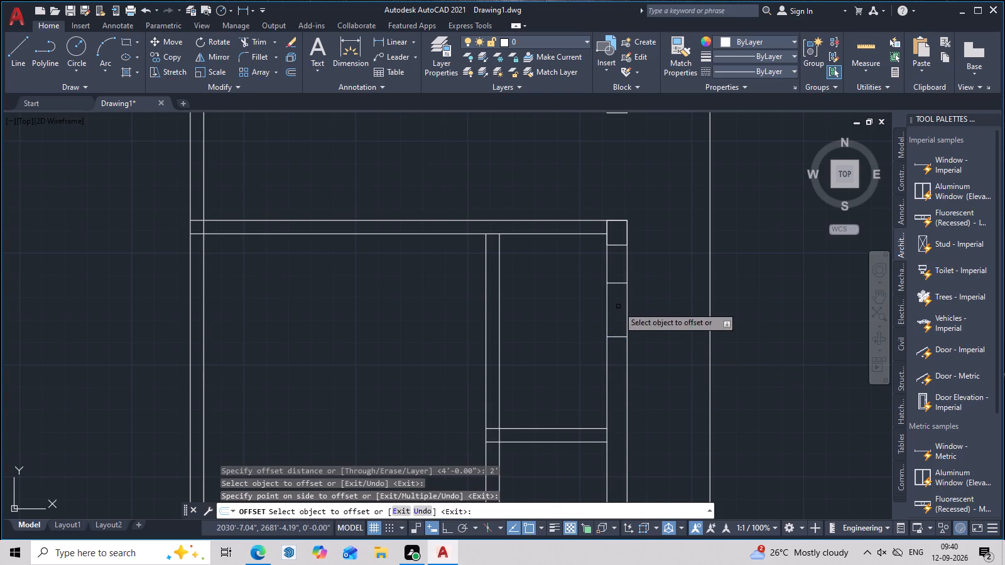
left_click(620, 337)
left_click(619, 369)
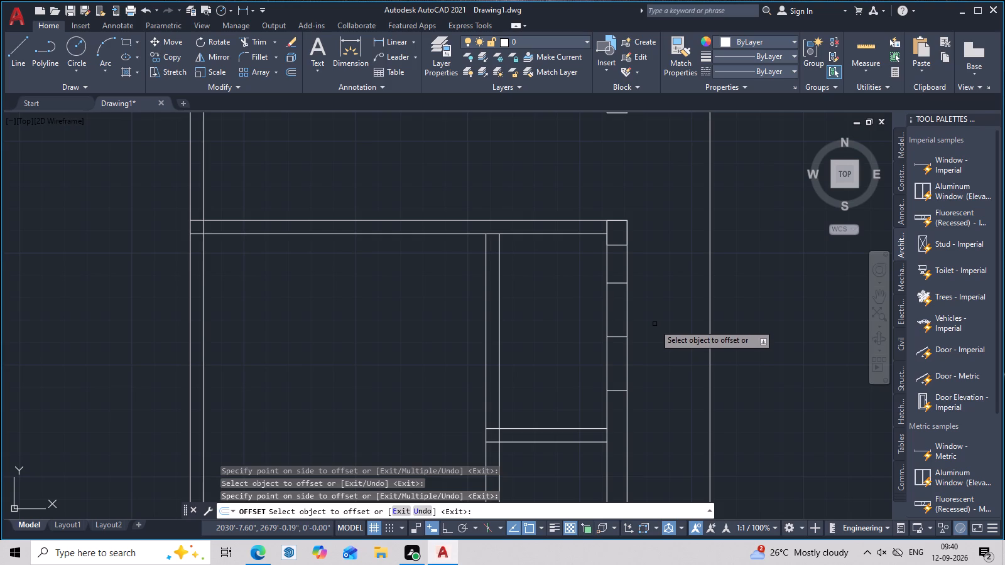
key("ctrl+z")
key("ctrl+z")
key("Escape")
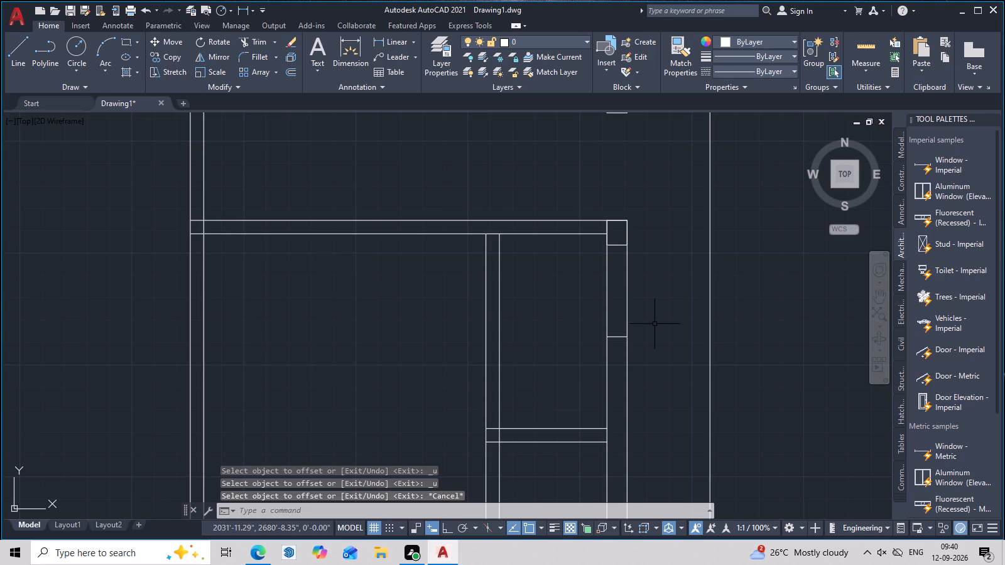
Offset the midway line across the east wall 1' to the north and 1' to the south.
type("o")
key("space")
key("1")
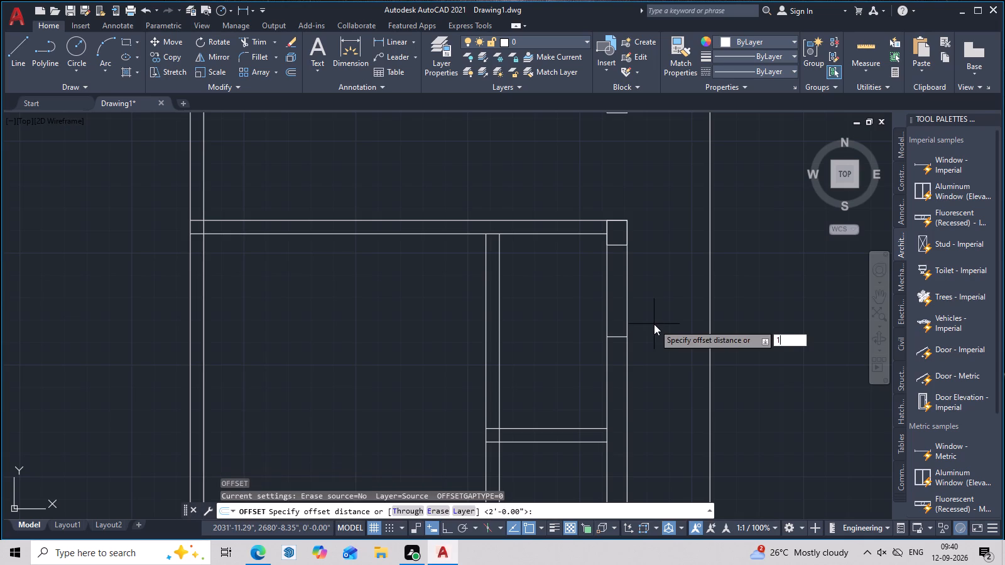
key("apostrophe")
key("Return")
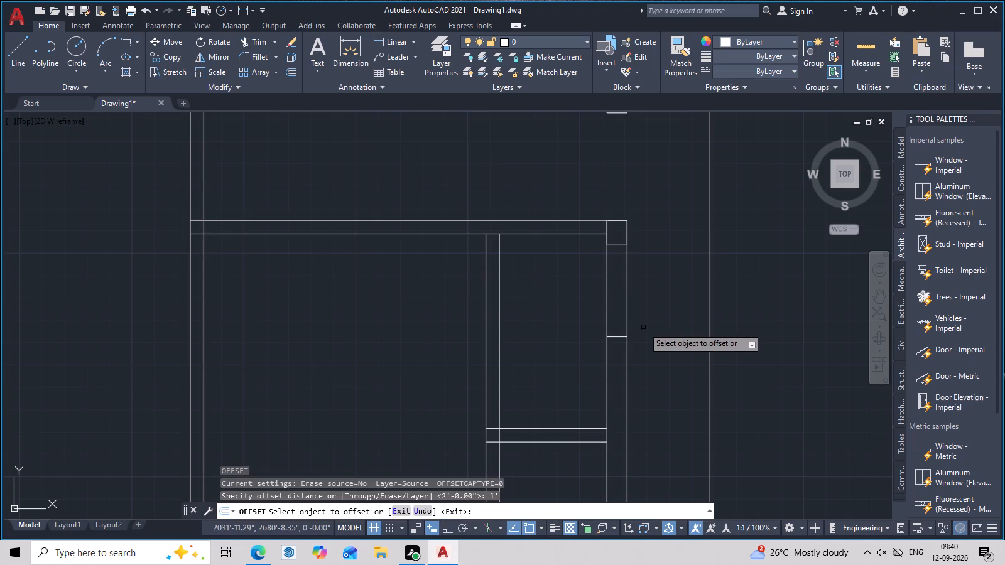
double_click(617, 336)
left_click(614, 311)
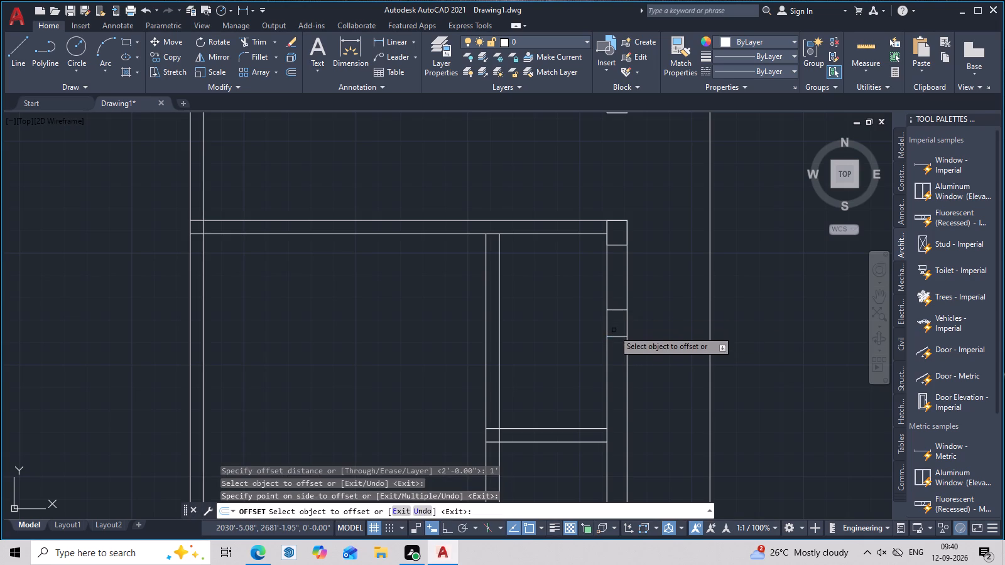
left_click(614, 336)
left_click(614, 359)
key("Escape")
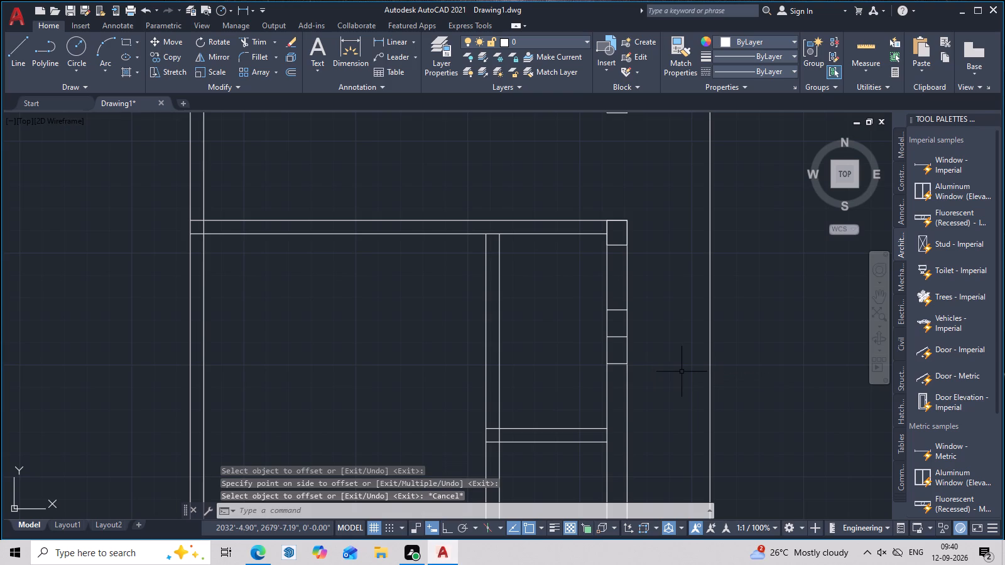
Trim the east wall's inner and outer faces between the two offset lines and remove the midway line to cut the opening.
type("tr")
key("space")
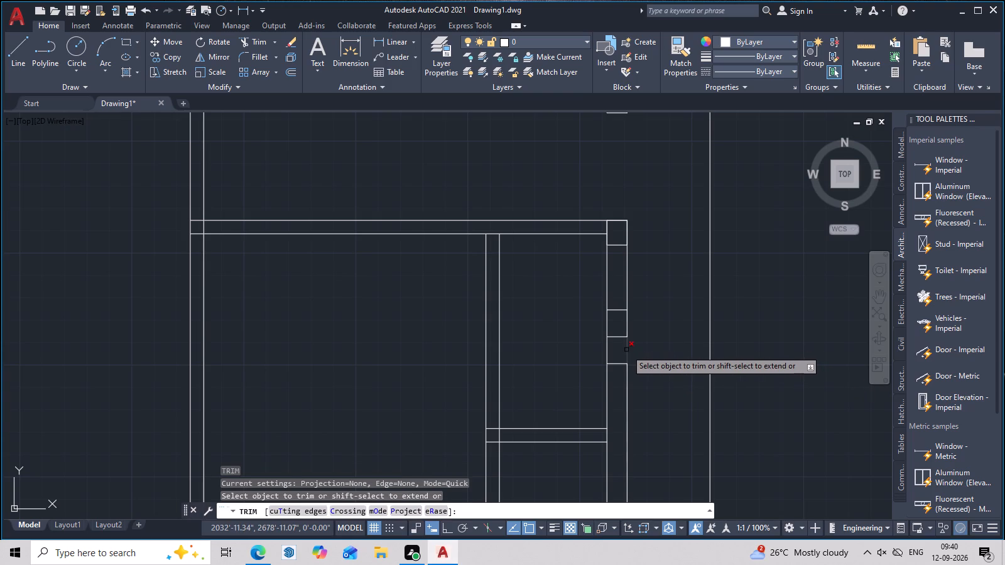
left_click(626, 350)
left_click(626, 326)
left_click(617, 336)
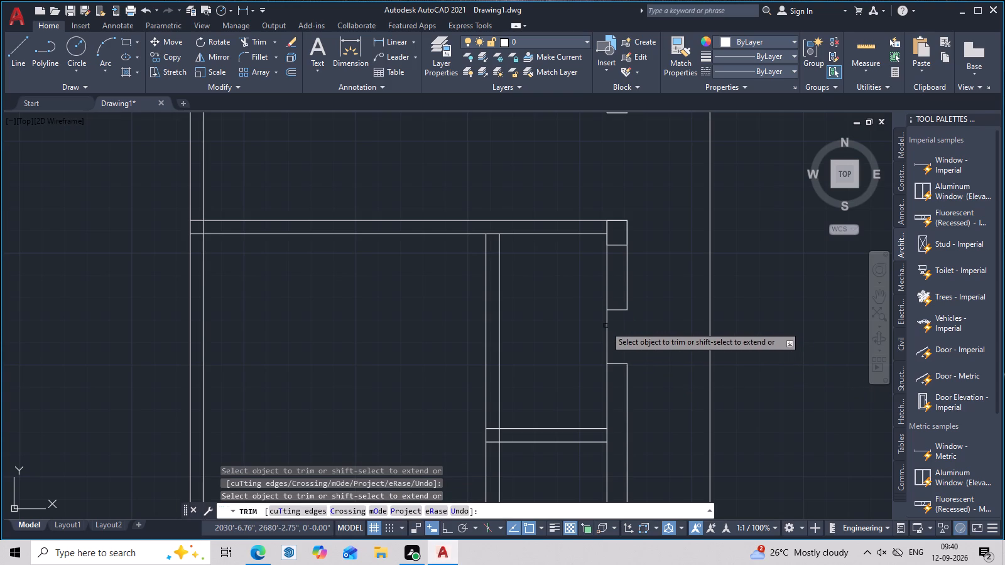
left_click(609, 326)
scroll(613, 328, "down", 3)
middle_click_drag(644, 344, 643, 321)
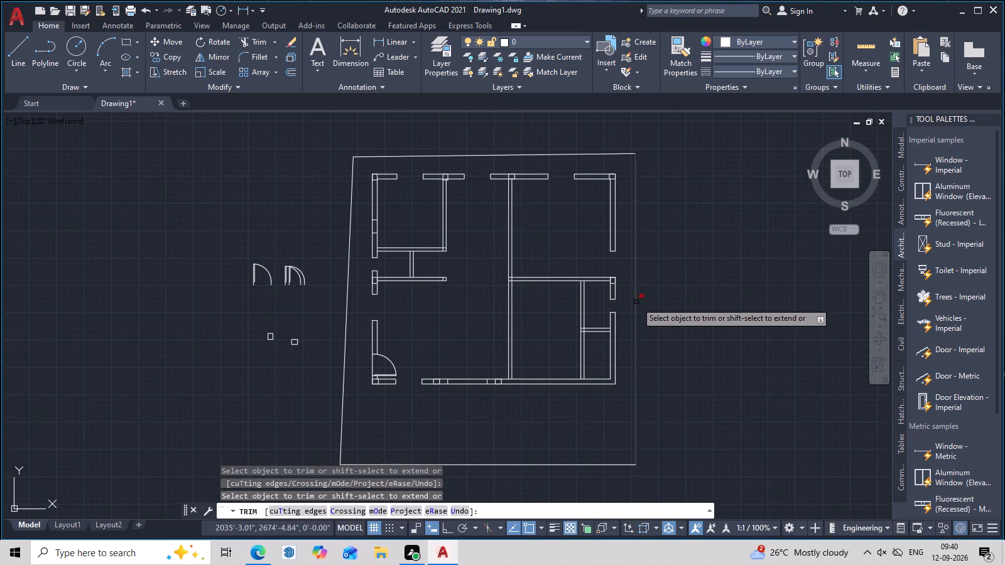
scroll(631, 294, "up", 3)
key("Escape")
Draw a line across the east wall's thickness, midway between the inner southeast corner and the short cross partition's south face.
scroll(593, 274, "down", 2)
middle_click_drag(586, 316, 586, 283)
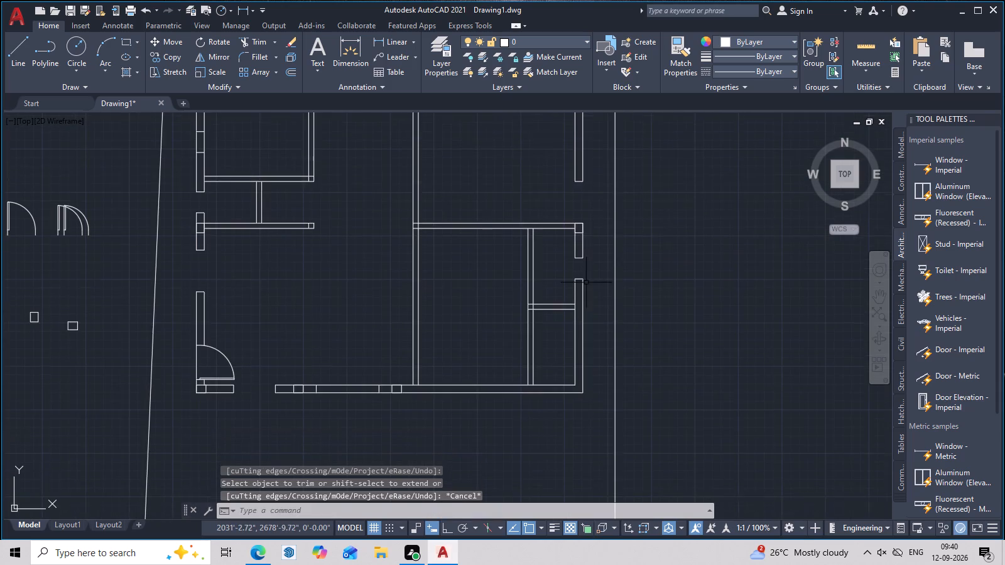
scroll(585, 282, "up", 2)
middle_click_drag(601, 365, 604, 342)
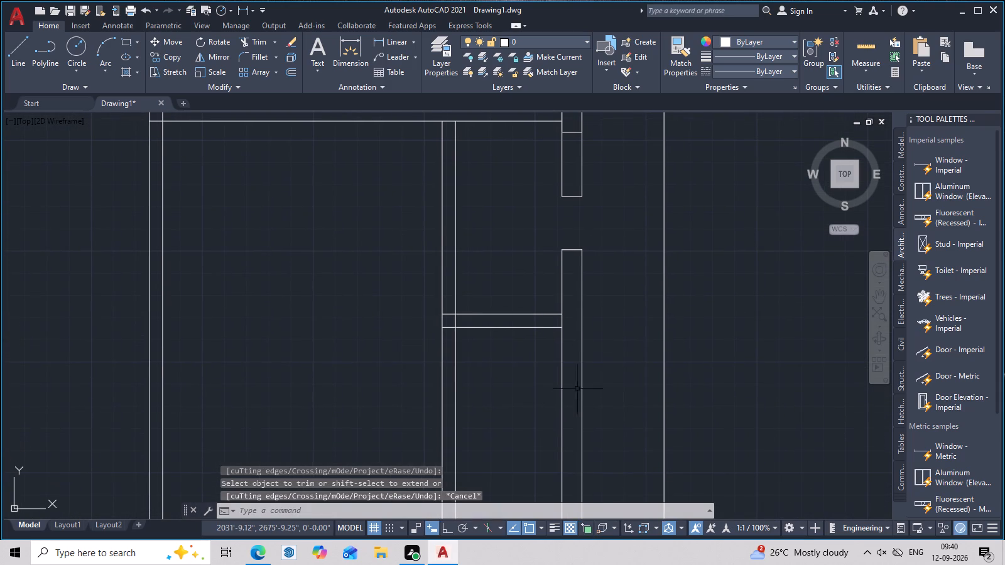
middle_click_drag(584, 436, 592, 338)
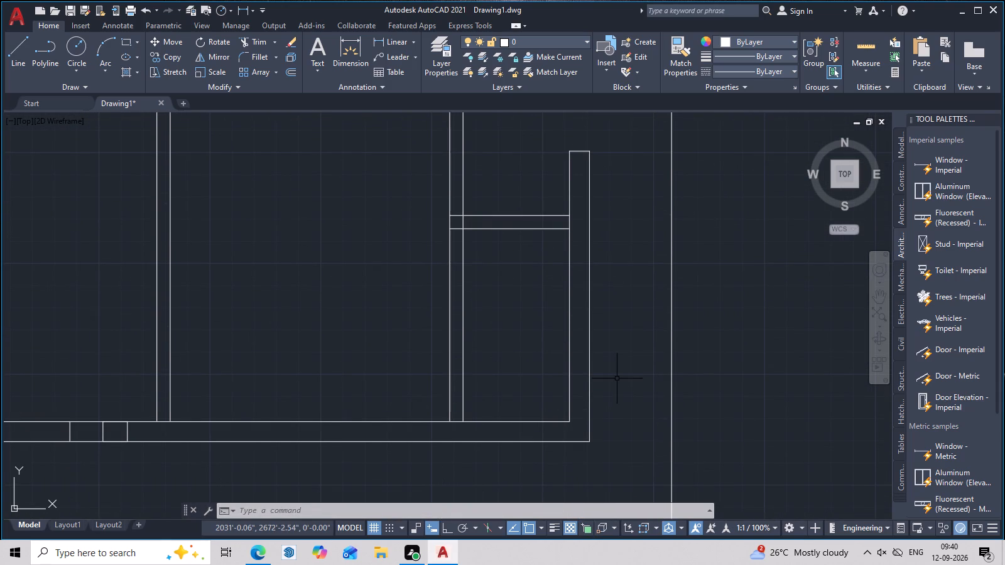
scroll(455, 411, "down", 1)
middle_click_drag(483, 418, 533, 431)
scroll(541, 426, "up", 2)
middle_click_drag(541, 425, 567, 410)
middle_click(567, 410)
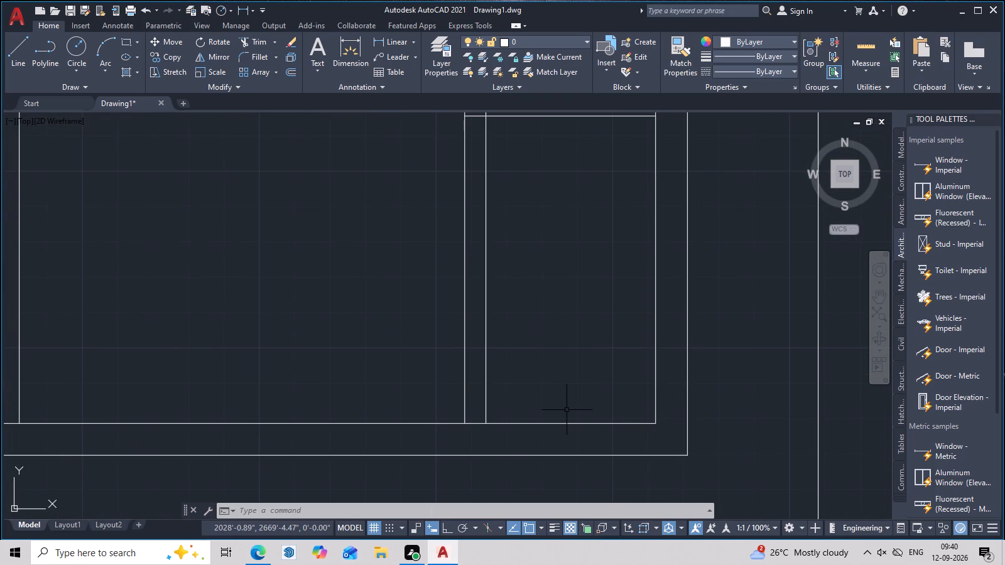
scroll(531, 408, "down", 1)
key("Escape")
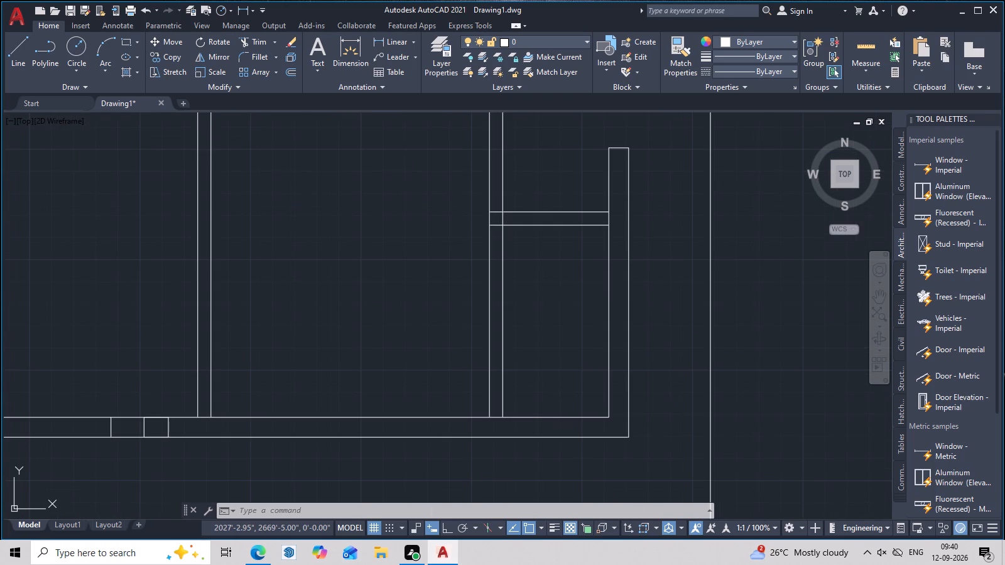
key("l")
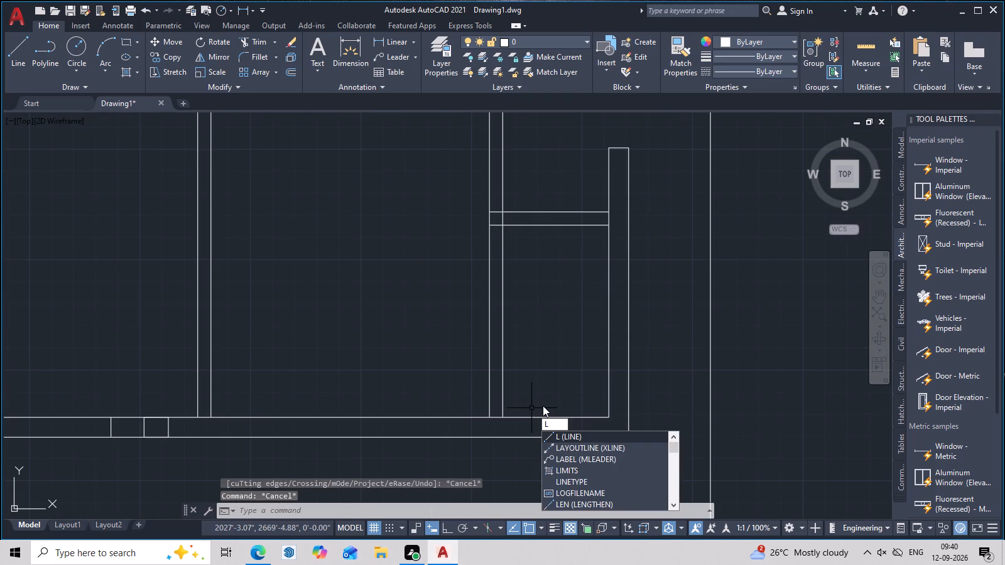
key("space")
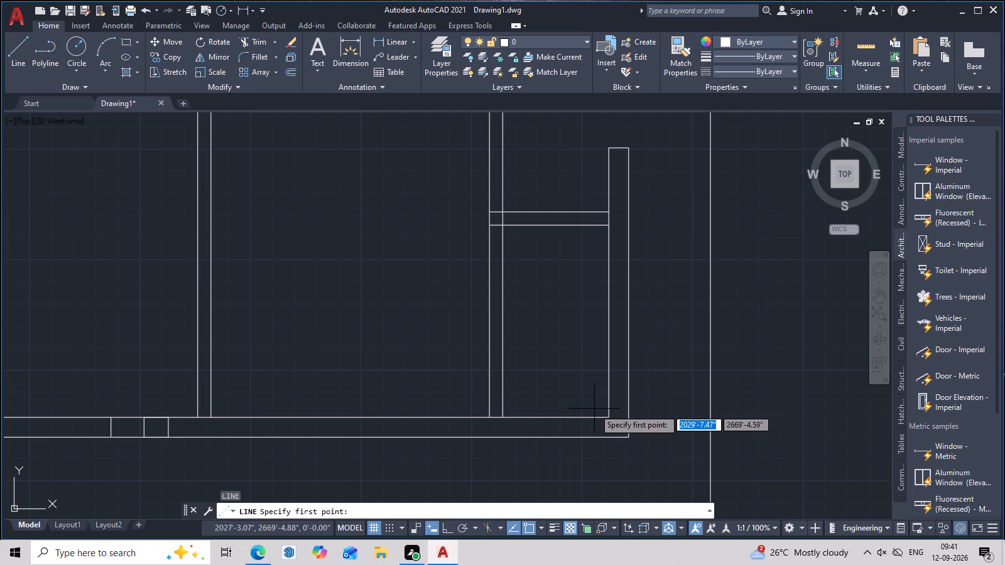
type("m2p")
key("space")
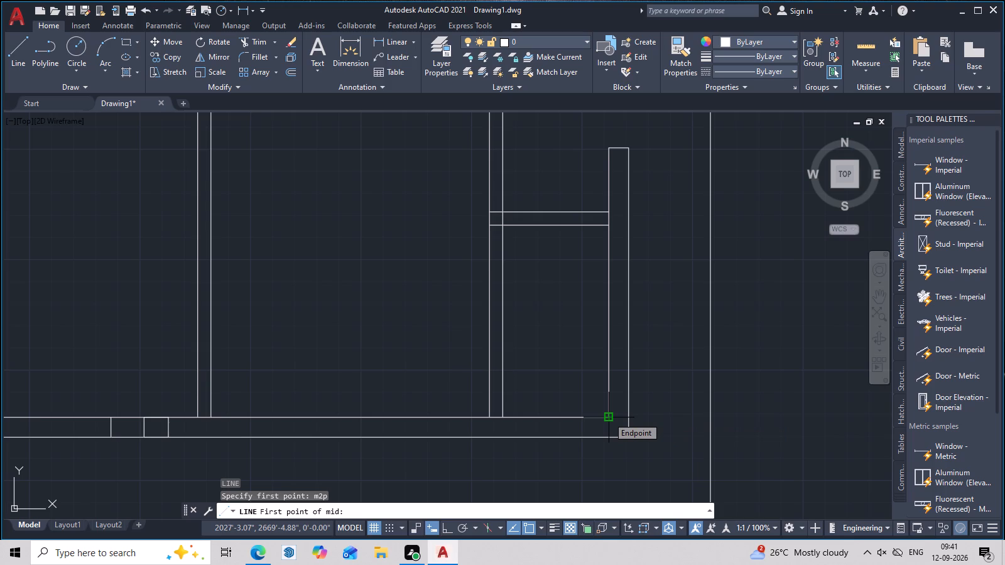
left_click(606, 419)
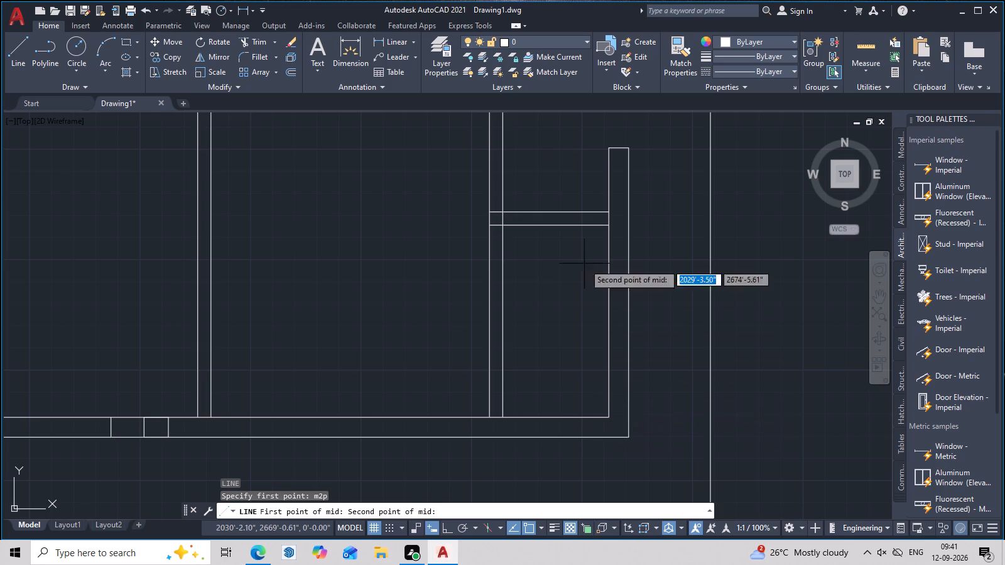
left_click(606, 230)
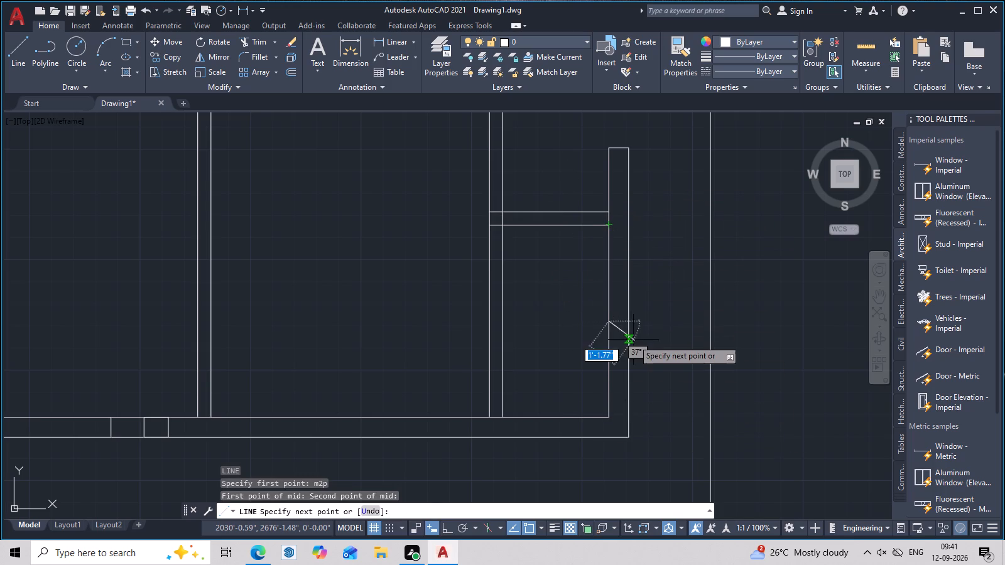
left_click(633, 320)
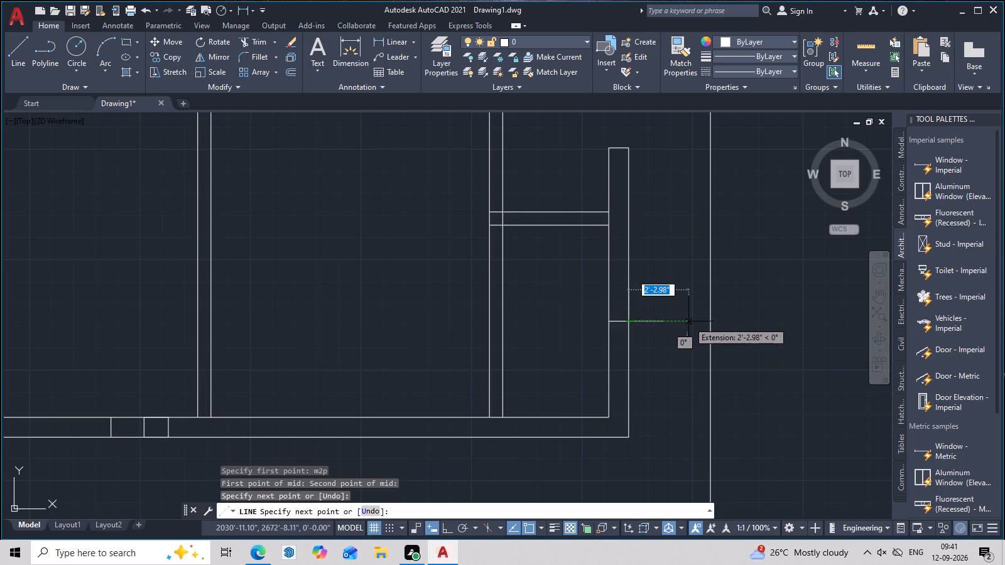
scroll(692, 308, "down", 1)
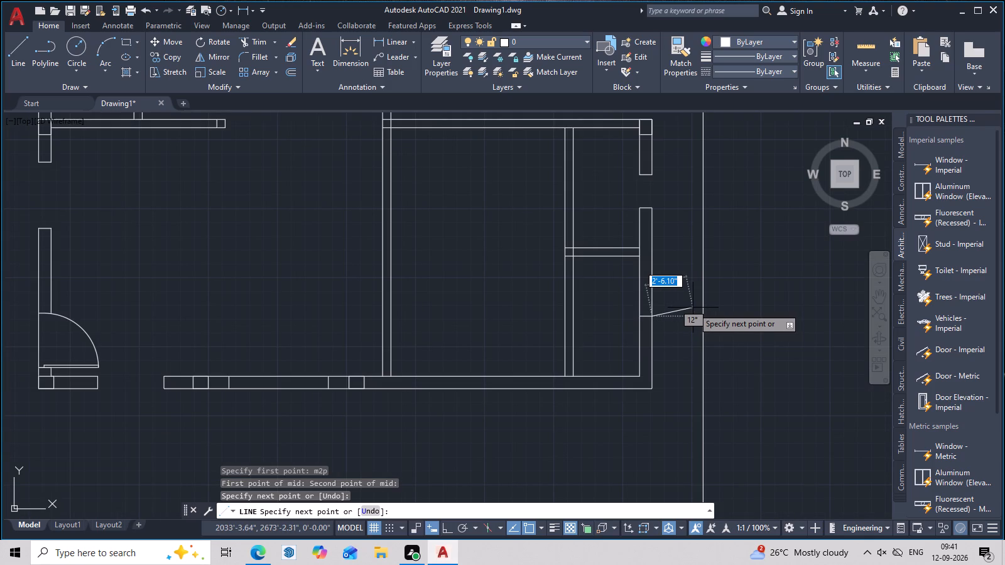
key("Escape")
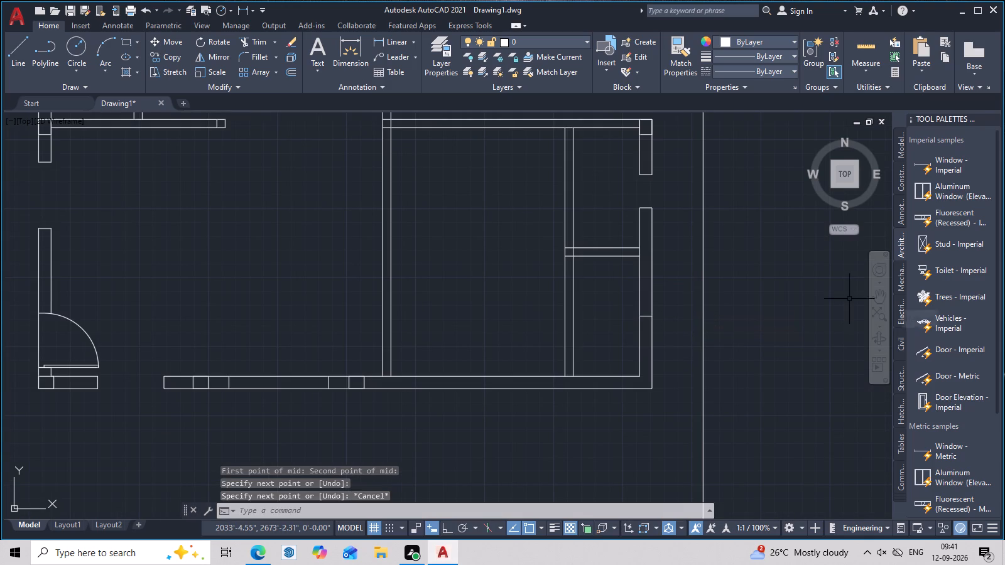
Offset the new midway line across the east wall 1' to the north and 1' to the south.
scroll(635, 297, "down", 1)
middle_click_drag(661, 318, 661, 309)
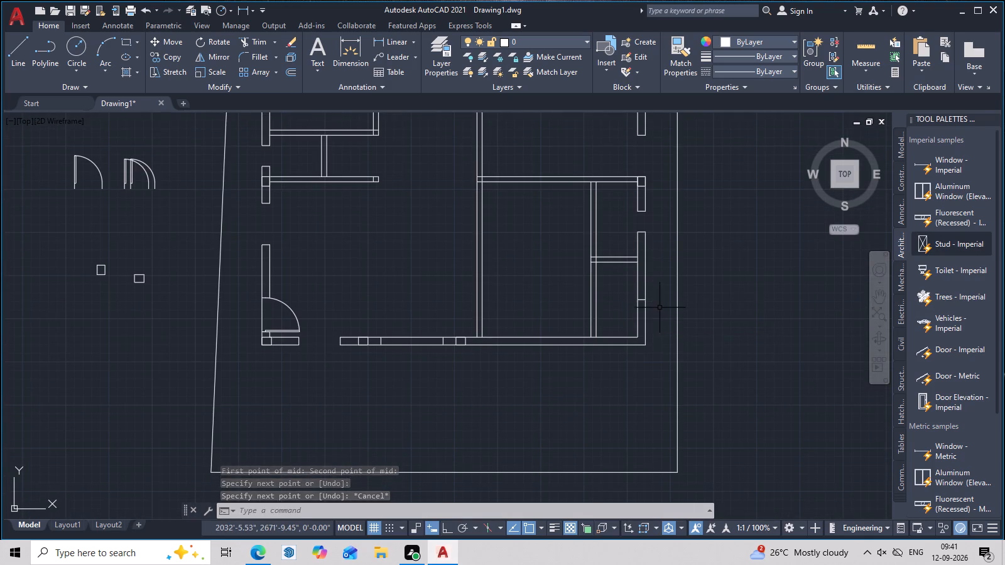
scroll(660, 308, "up", 4)
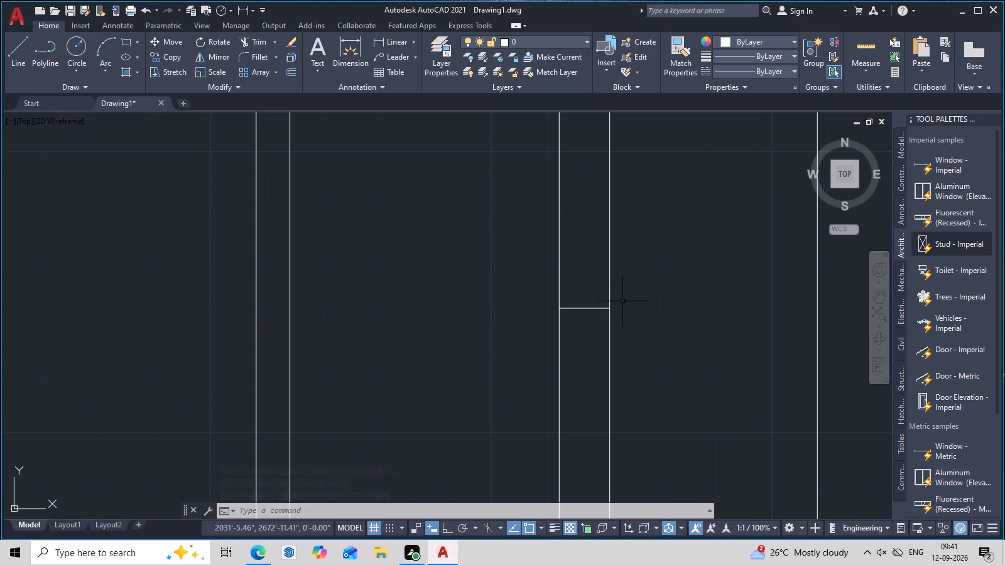
scroll(575, 315, "up", 3)
scroll(575, 315, "down", 3)
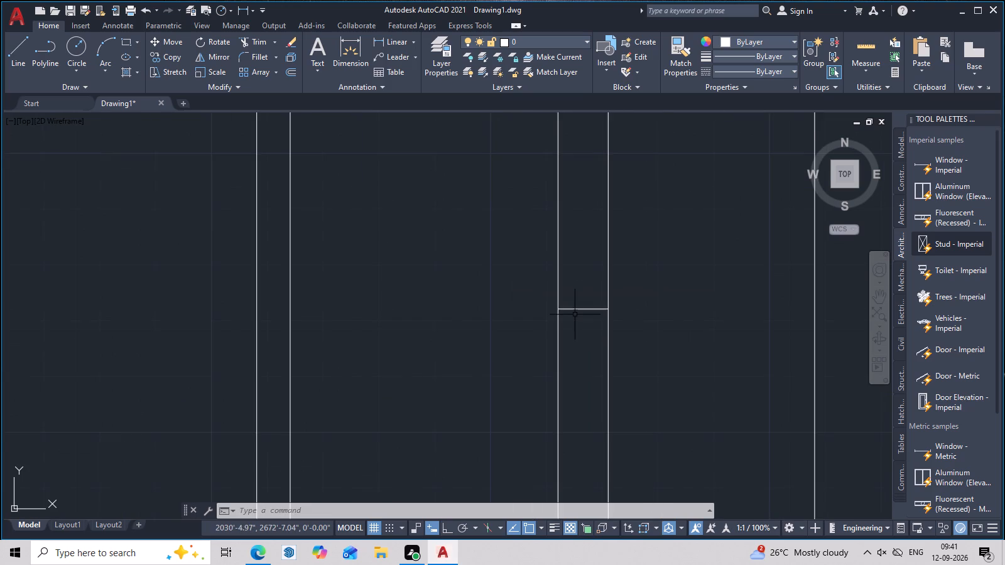
scroll(575, 315, "down", 2)
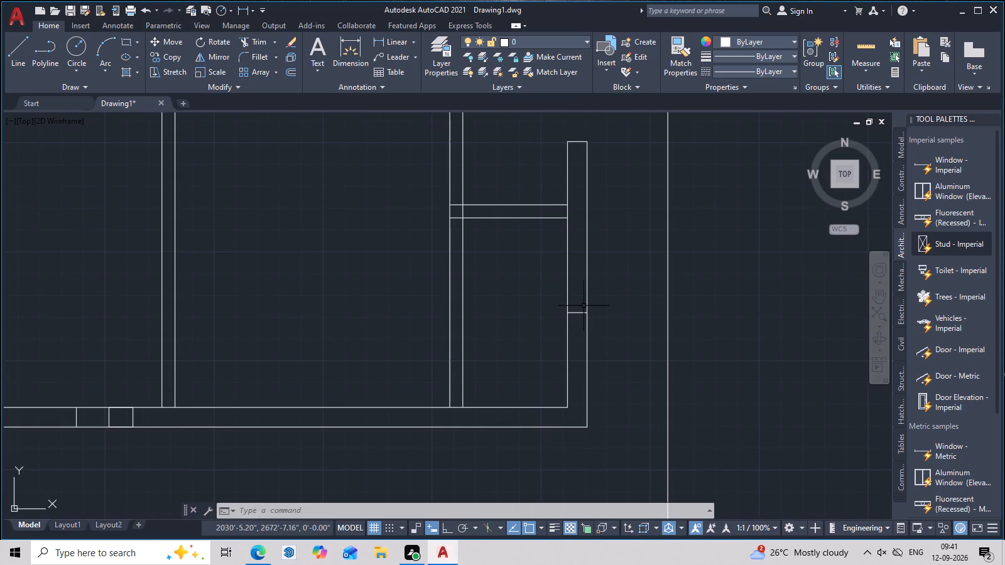
key("Escape")
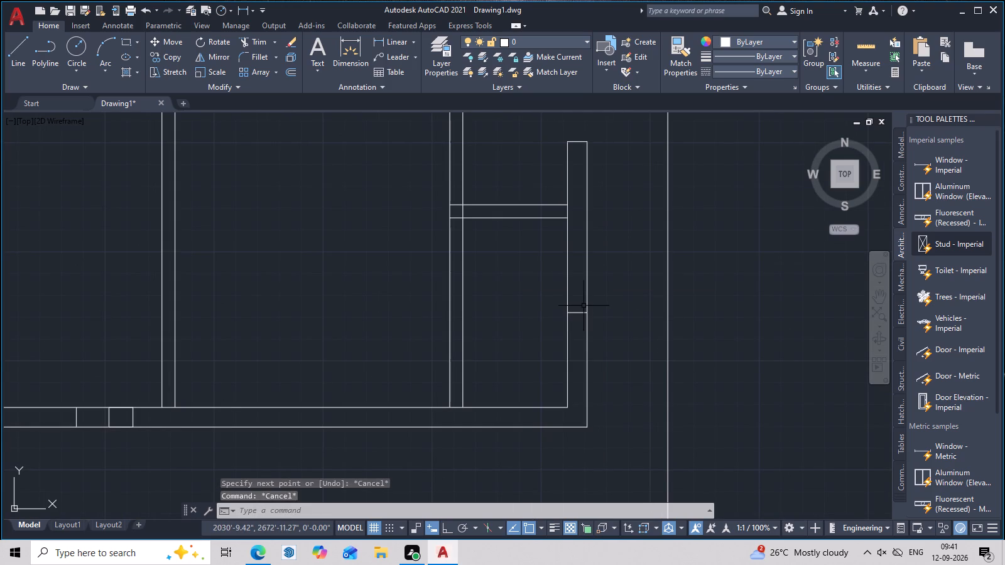
key("Escape")
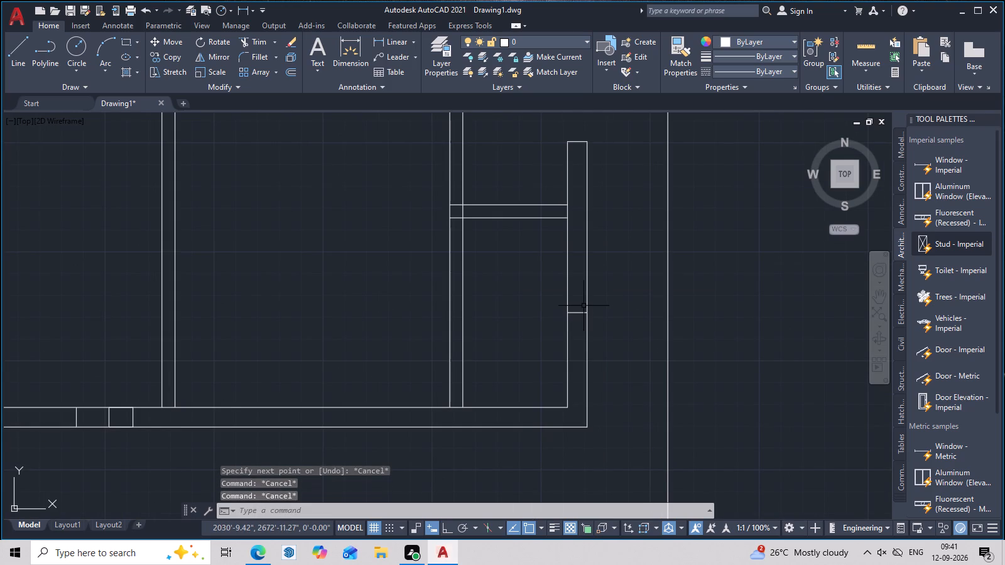
type("o")
key("space")
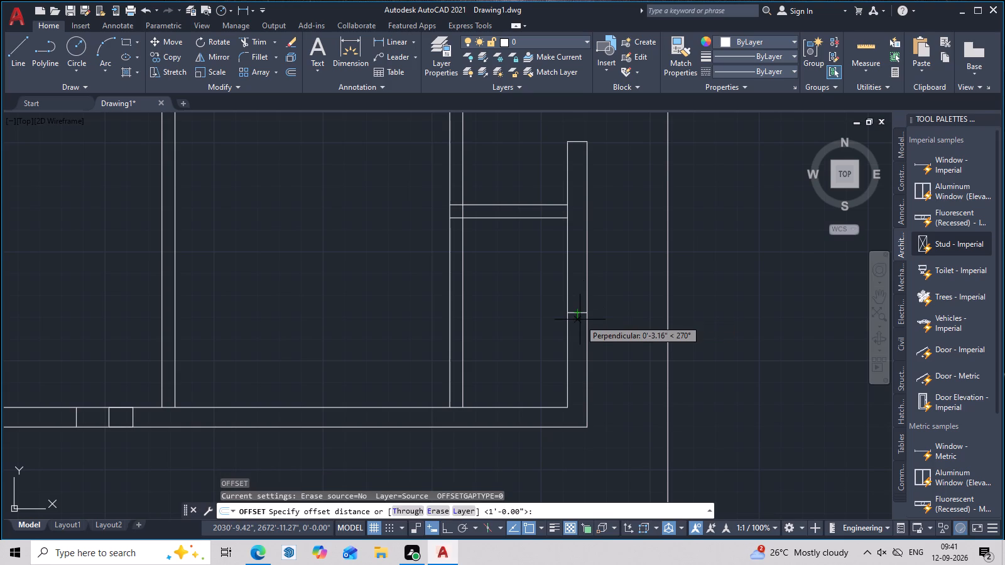
key("space")
left_click(578, 312)
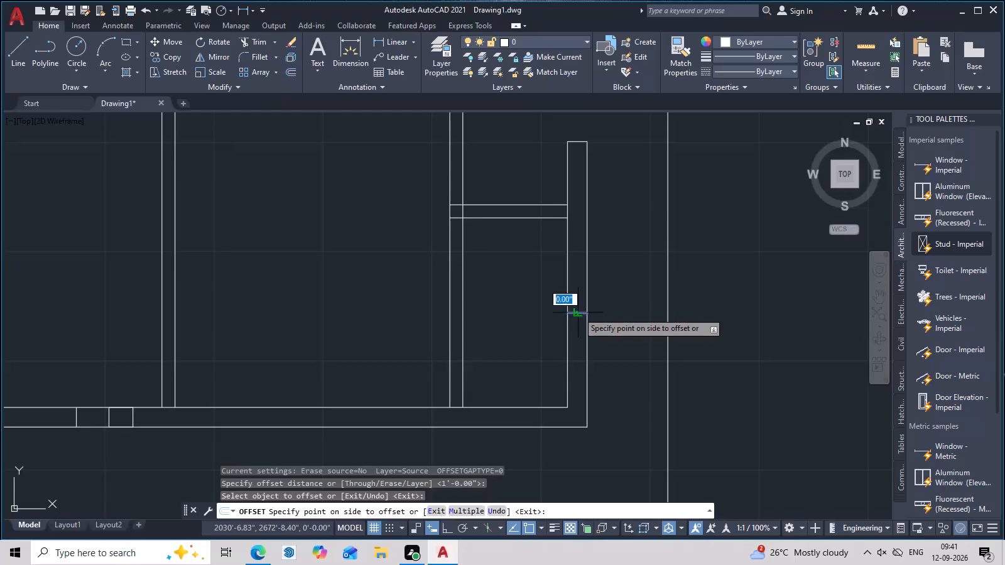
left_click(572, 265)
left_click(578, 311)
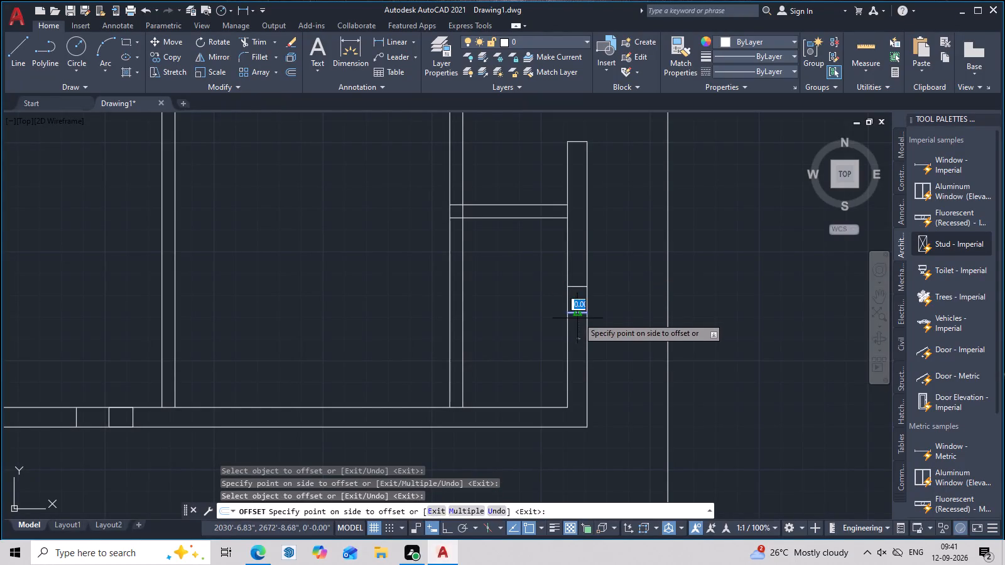
left_click(574, 345)
key("Escape")
Trim the east wall's inner and outer faces between the two offset lines and remove the midway line to cut the southern opening.
type("tr")
key("space")
left_click(587, 323)
left_click(586, 303)
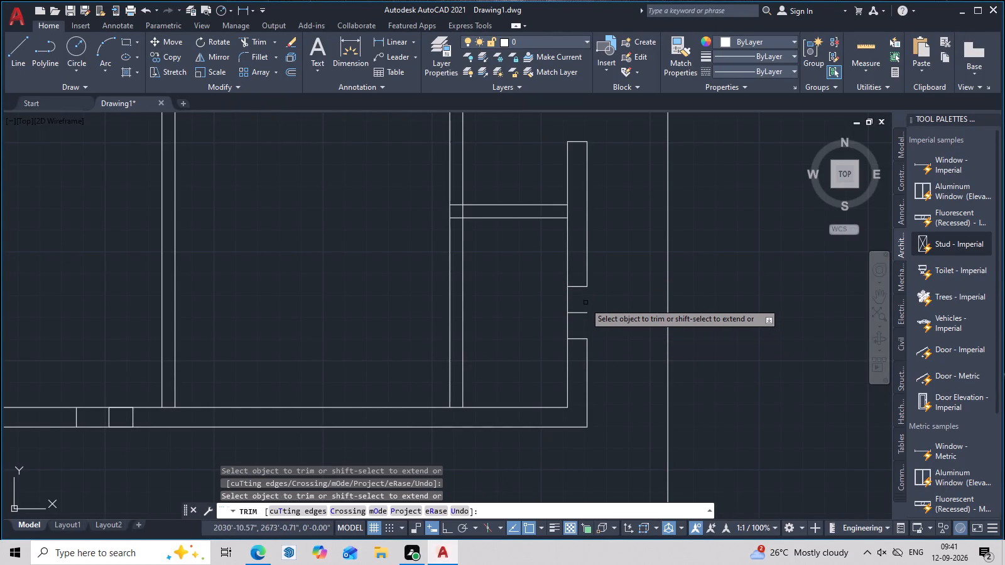
left_click(580, 312)
left_click(570, 312)
left_click(565, 313)
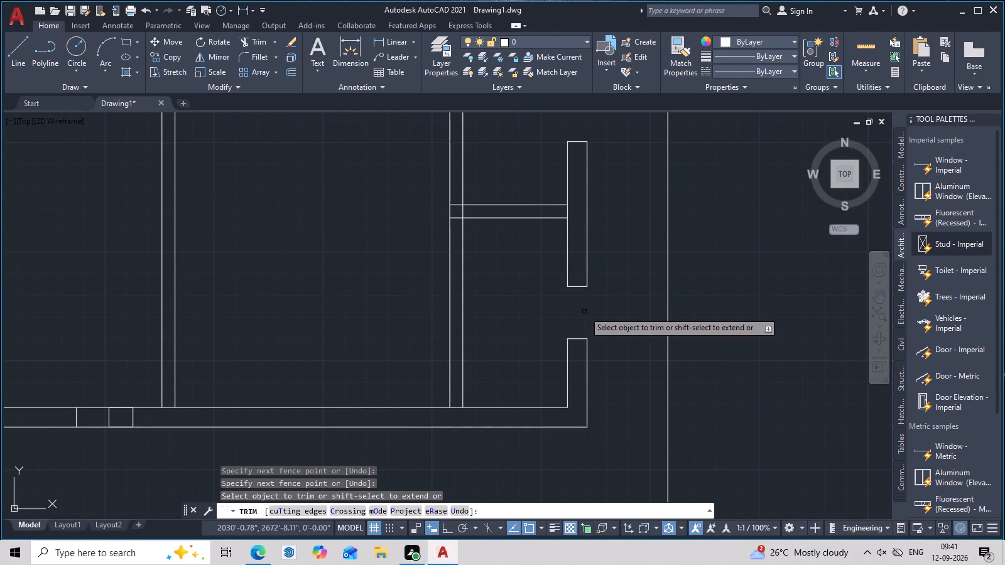
scroll(587, 311, "down", 3)
middle_click_drag(597, 315, 604, 308)
key("Escape")
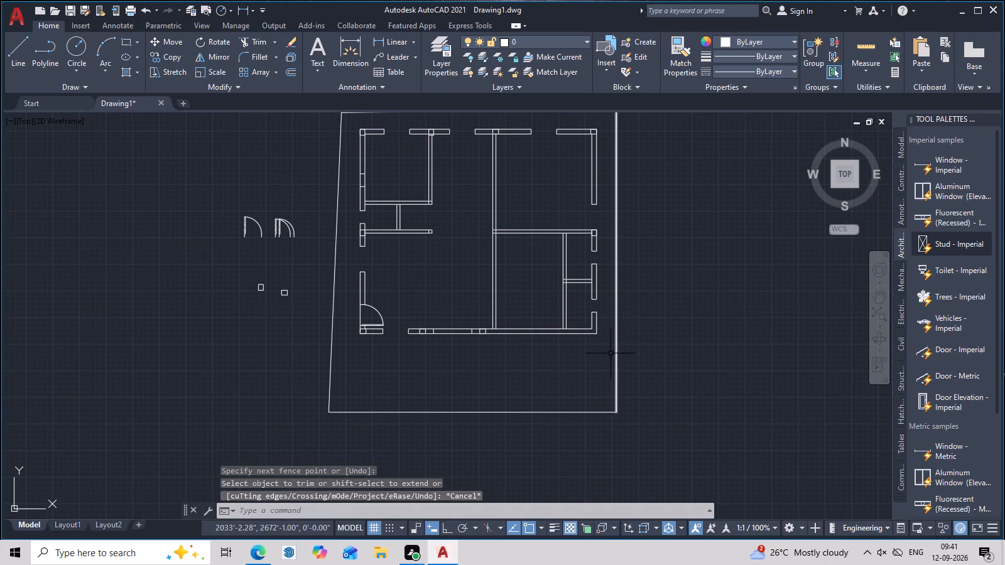
Examine the south wall, the entrance door area and the overall wall layout of the plan.
scroll(605, 357, "up", 2)
middle_click_drag(501, 341, 553, 363)
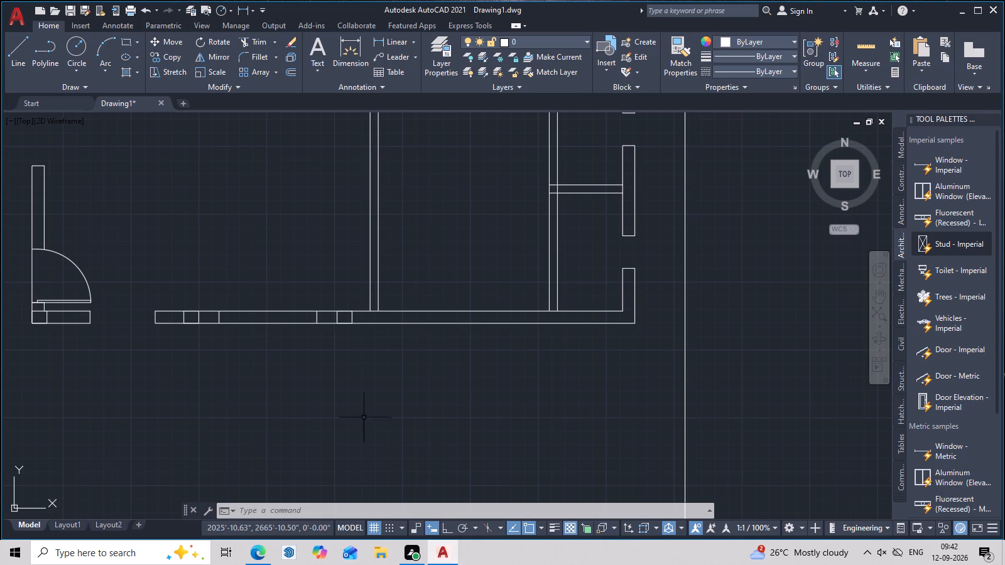
scroll(391, 322, "up", 2)
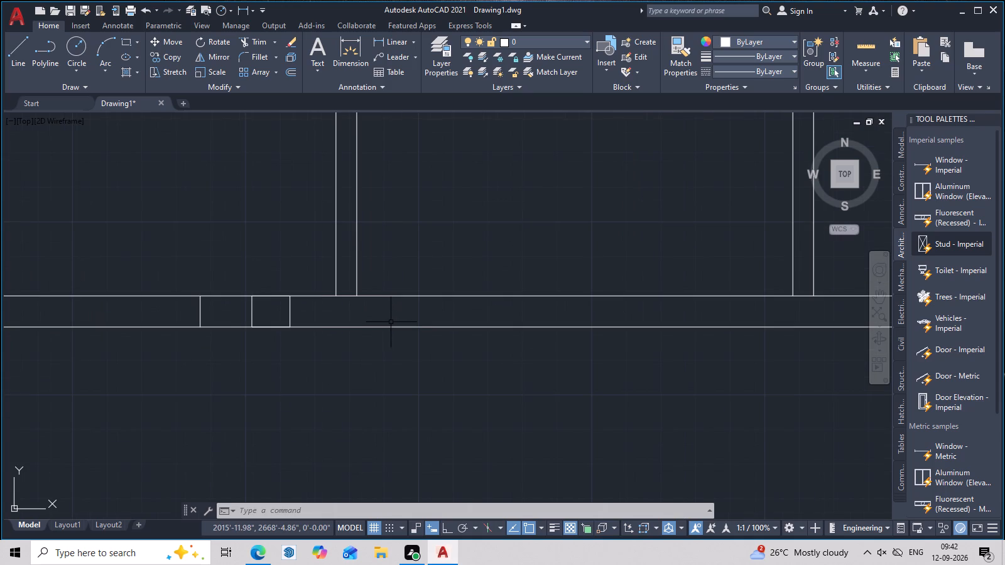
key("Escape")
key("Escape")
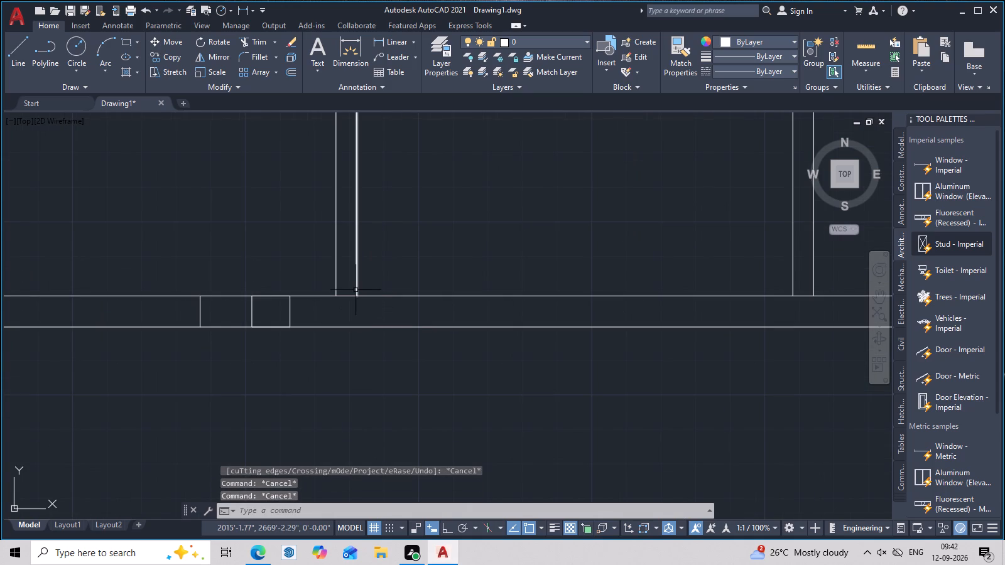
key("Escape")
key("Escape")
key("Escape")
key("Escape")
key("Escape")
key("Escape")
key("Escape")
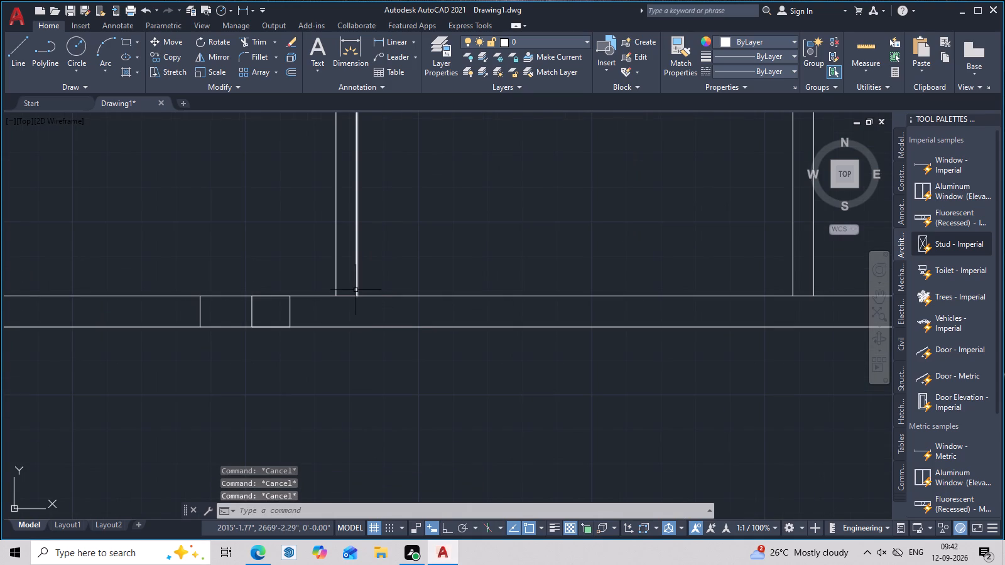
scroll(278, 442, "down", 3)
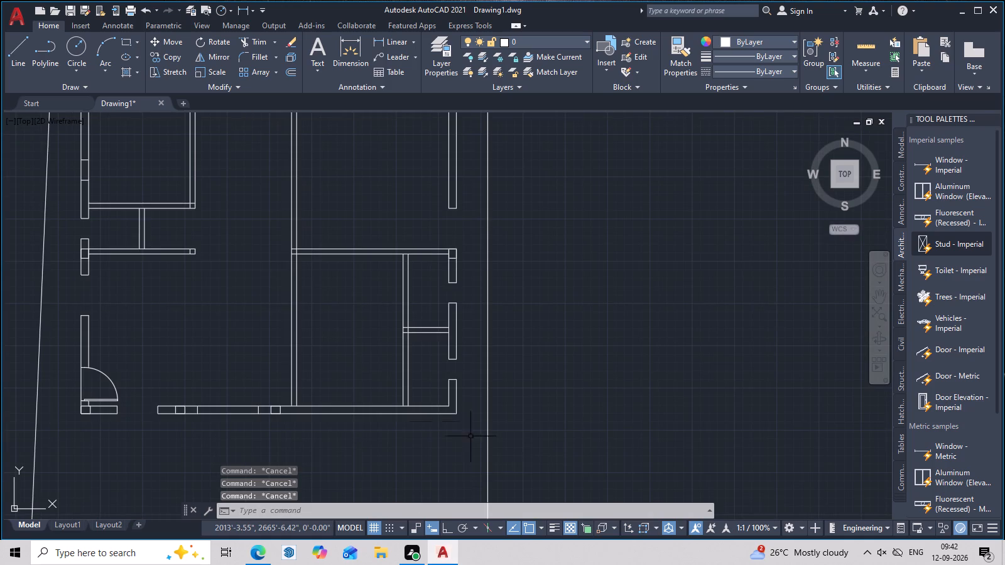
middle_click_drag(336, 409, 692, 419)
middle_click_drag(692, 419, 513, 411)
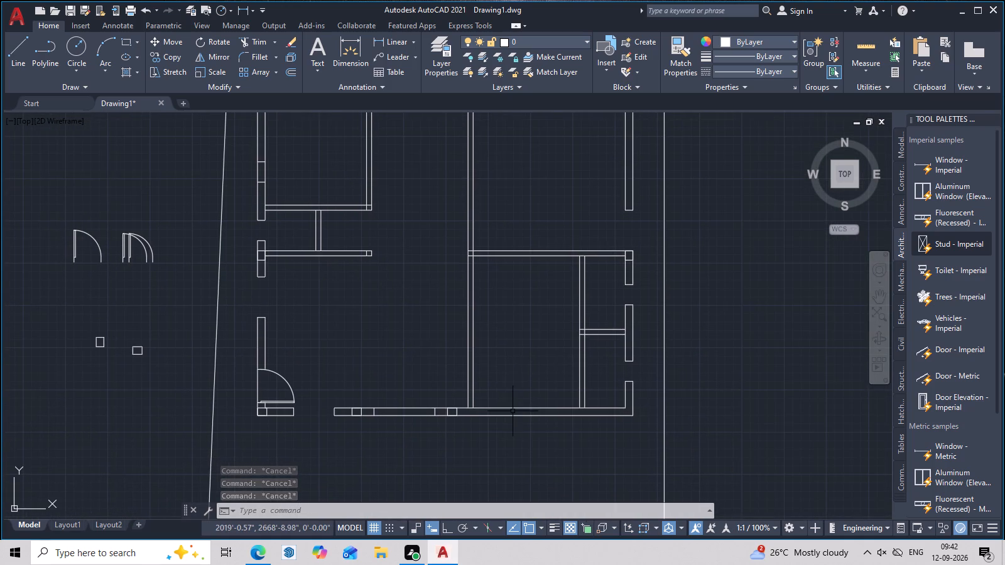
middle_click_drag(518, 142, 568, 198)
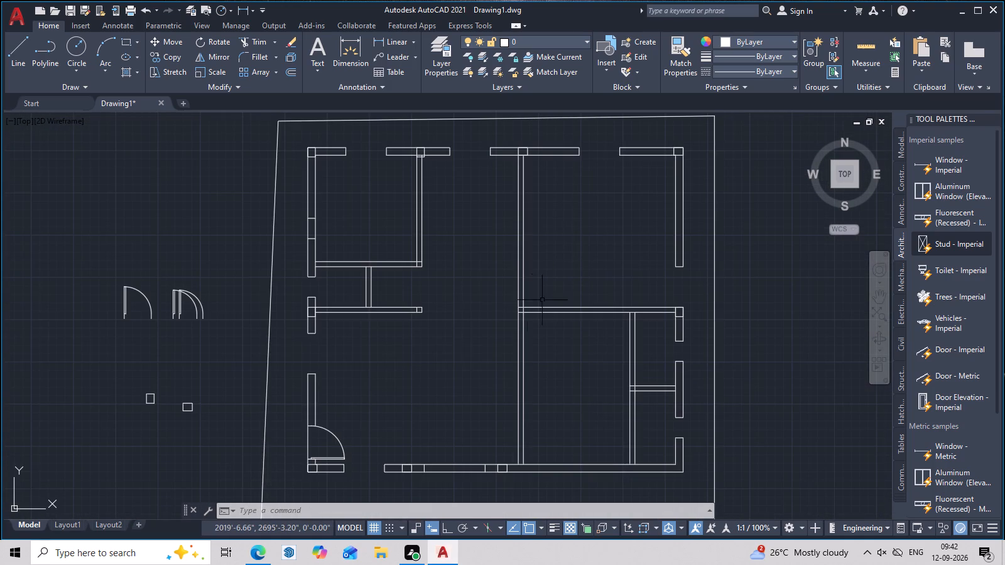
key("Escape")
middle_click_drag(336, 449, 342, 432)
middle_click(342, 432)
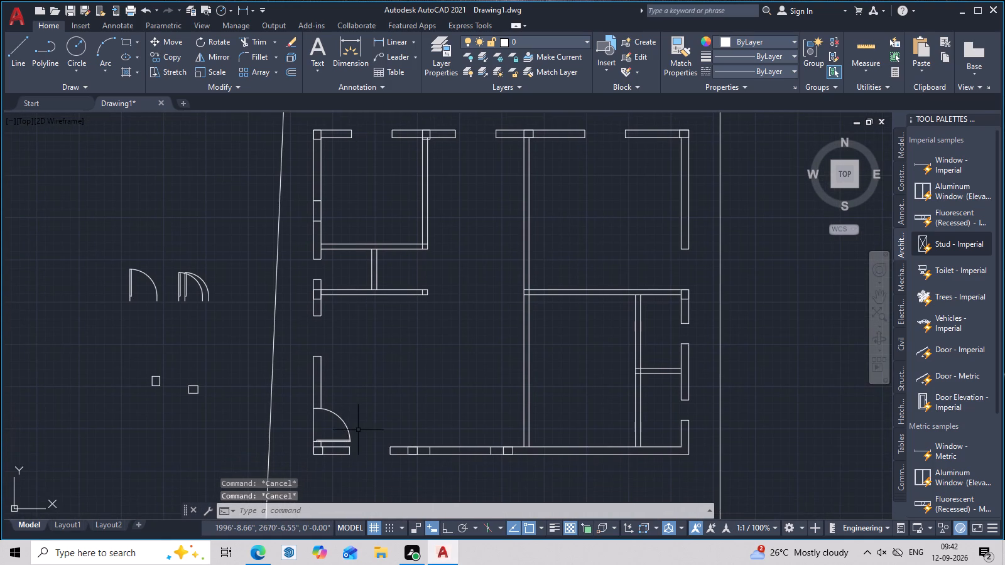
scroll(354, 433, "up", 2)
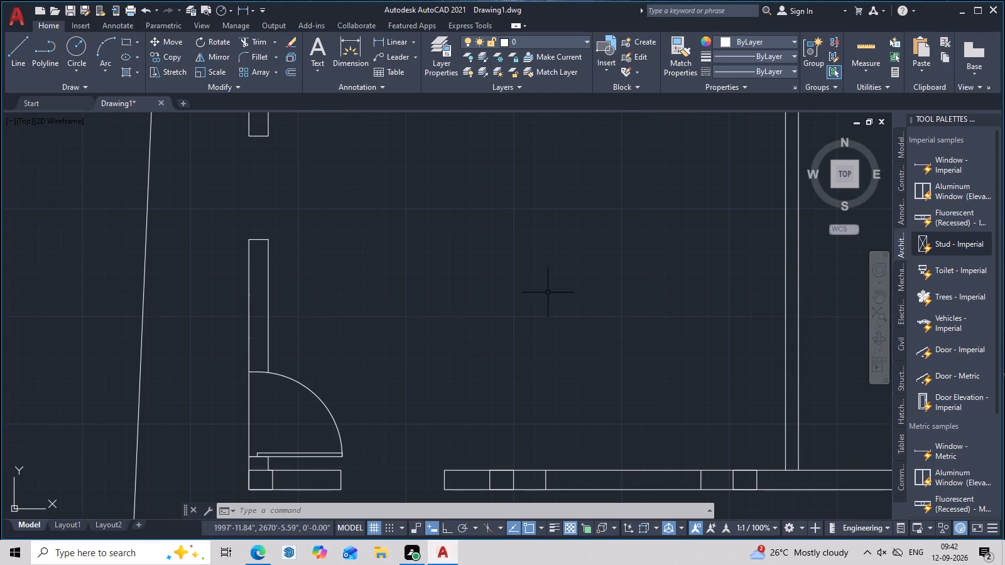
middle_click_drag(551, 318, 433, 322)
scroll(460, 321, "down", 1)
middle_click_drag(516, 352, 377, 370)
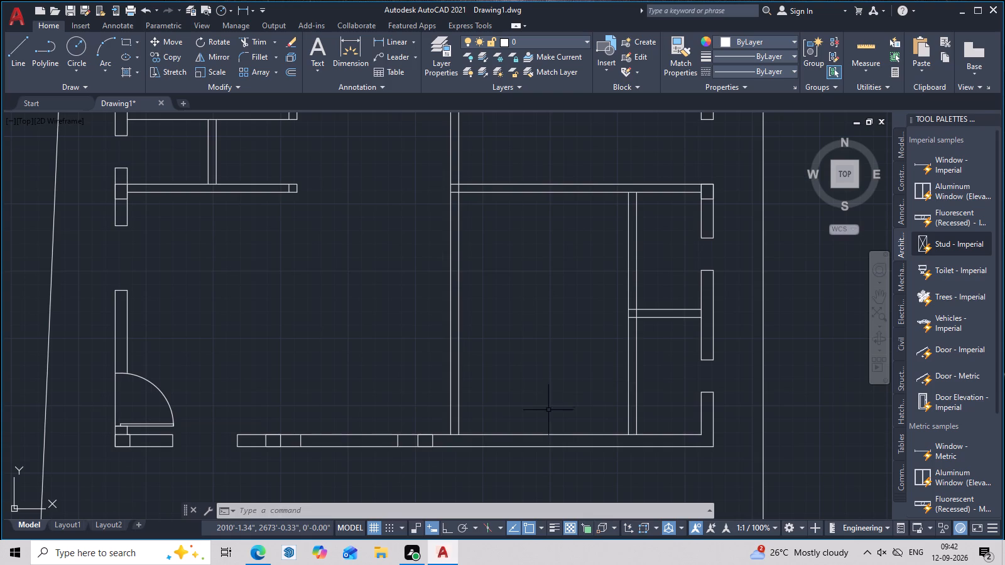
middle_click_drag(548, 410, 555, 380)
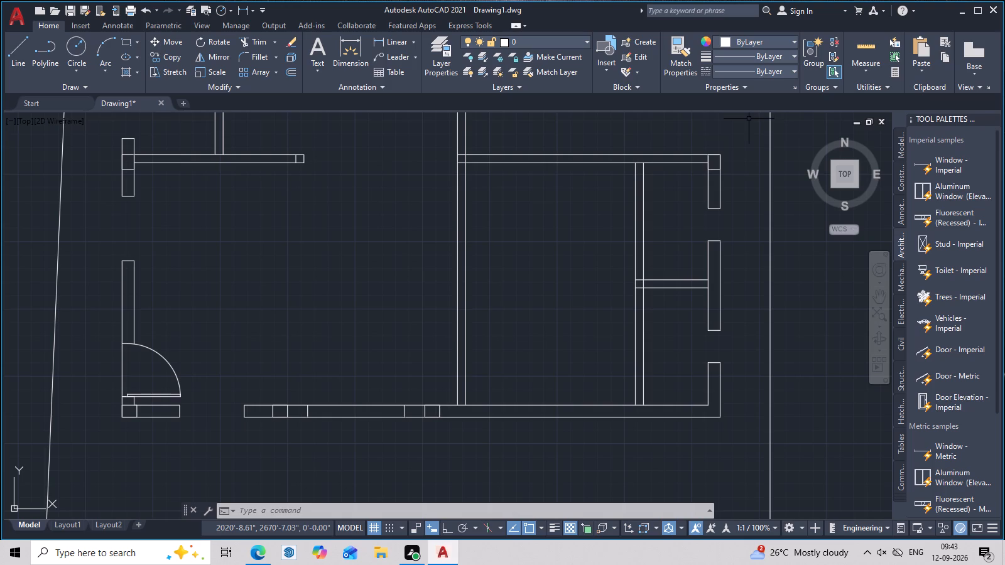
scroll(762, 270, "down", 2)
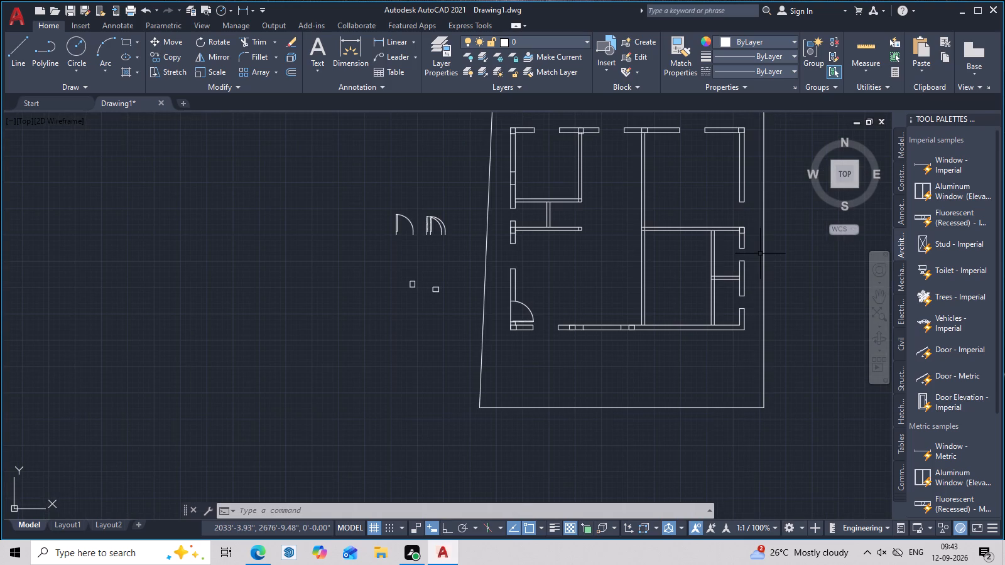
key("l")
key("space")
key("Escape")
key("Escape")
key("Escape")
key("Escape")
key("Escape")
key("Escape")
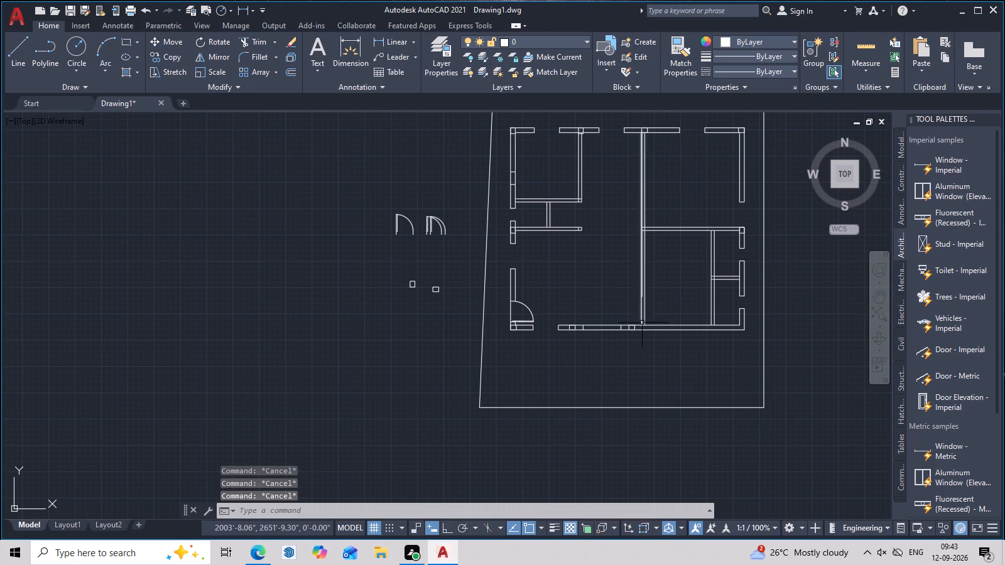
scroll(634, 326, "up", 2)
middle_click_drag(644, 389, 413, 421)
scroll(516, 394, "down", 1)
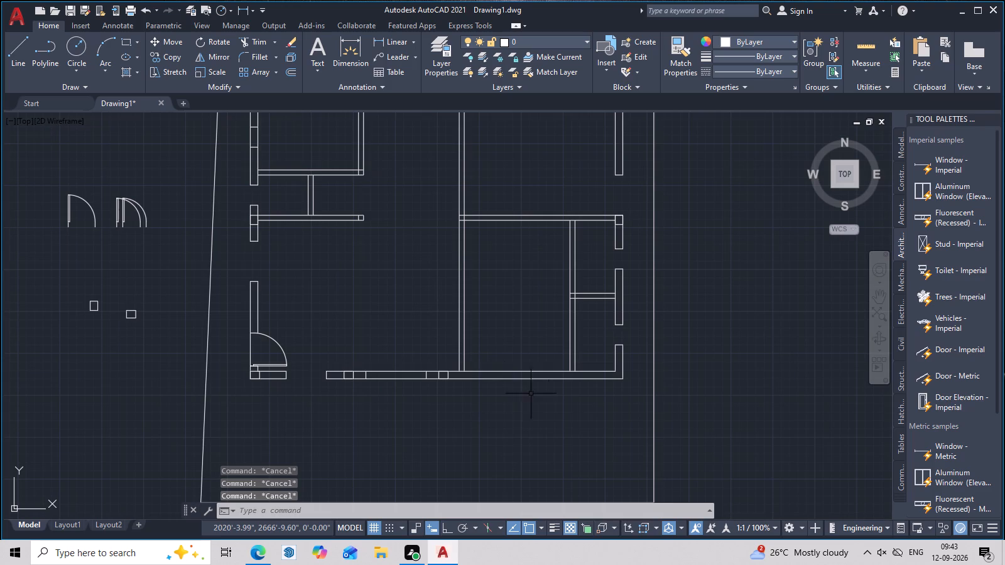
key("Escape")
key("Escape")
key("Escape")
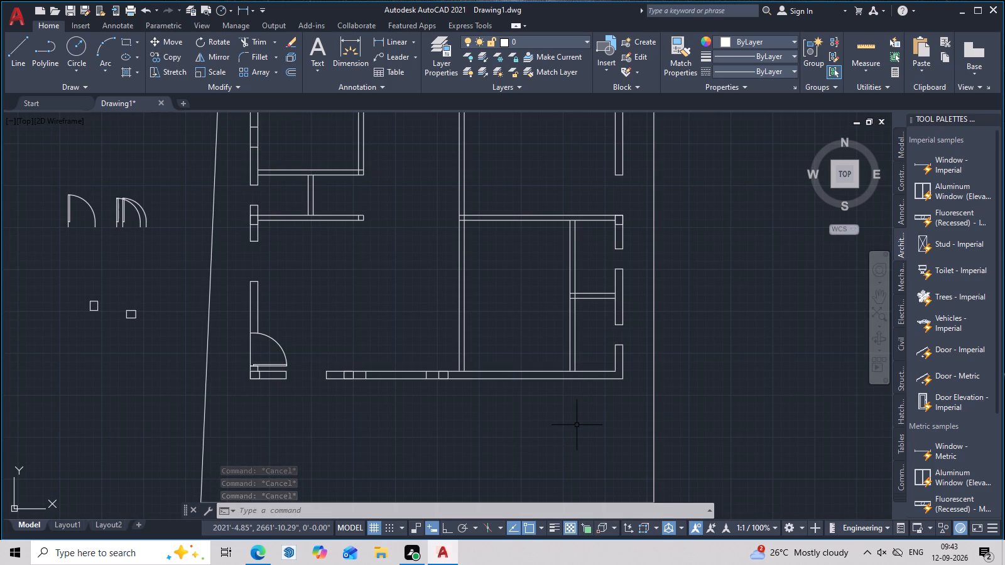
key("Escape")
Draw a line across the south wall's thickness, midway between the long central partition's east face and the southeast room partition's west face.
key("l")
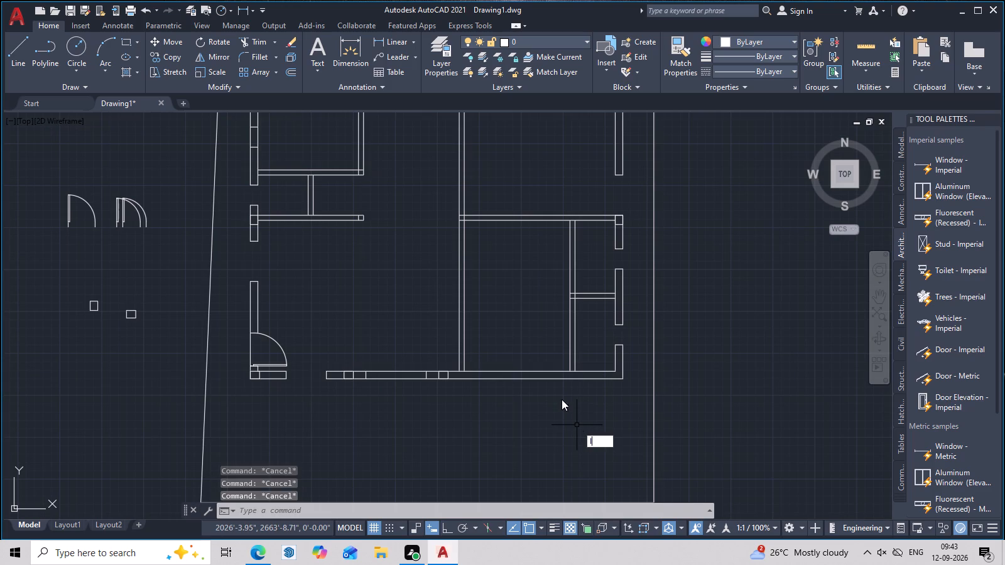
scroll(558, 399, "up", 1)
key("space")
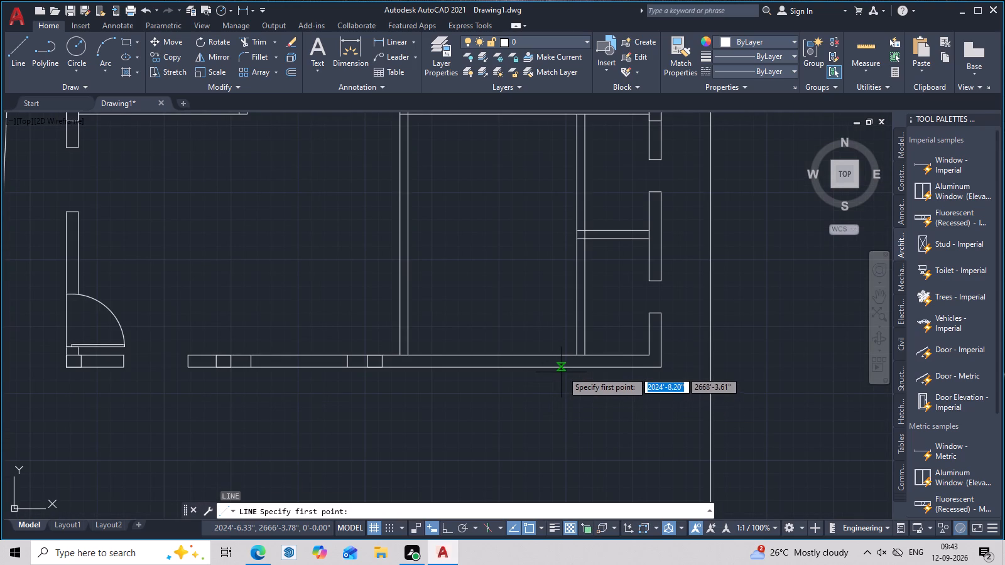
key("Escape")
type("l")
key("space")
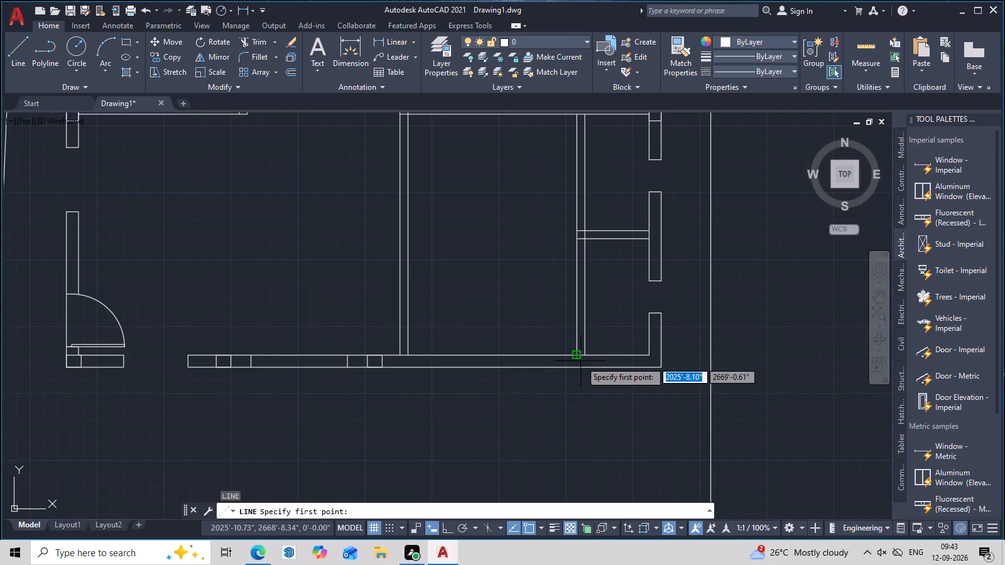
type("m2p")
key("space")
scroll(580, 357, "up", 2)
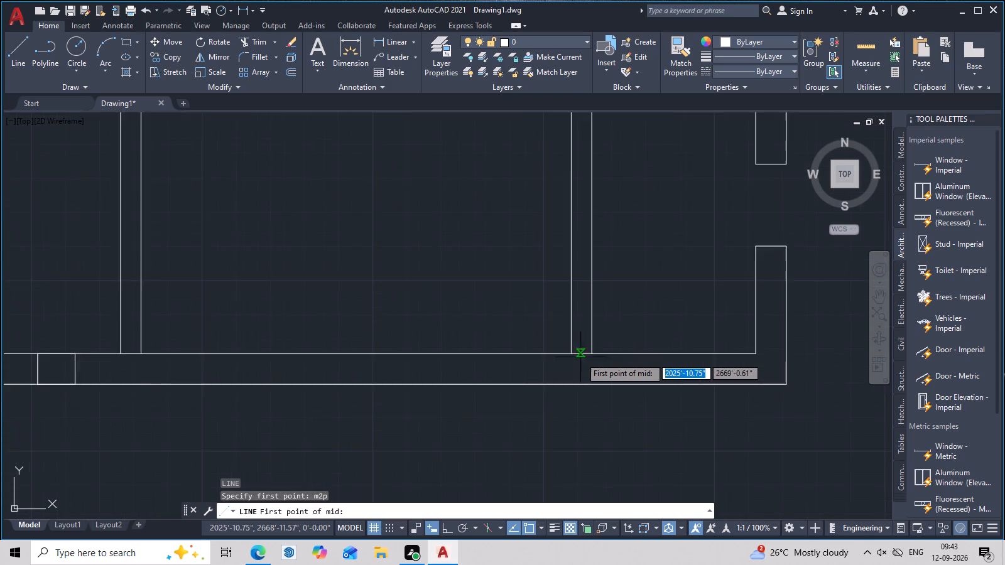
scroll(580, 357, "up", 1)
double_click(564, 355)
middle_click_drag(308, 373, 481, 373)
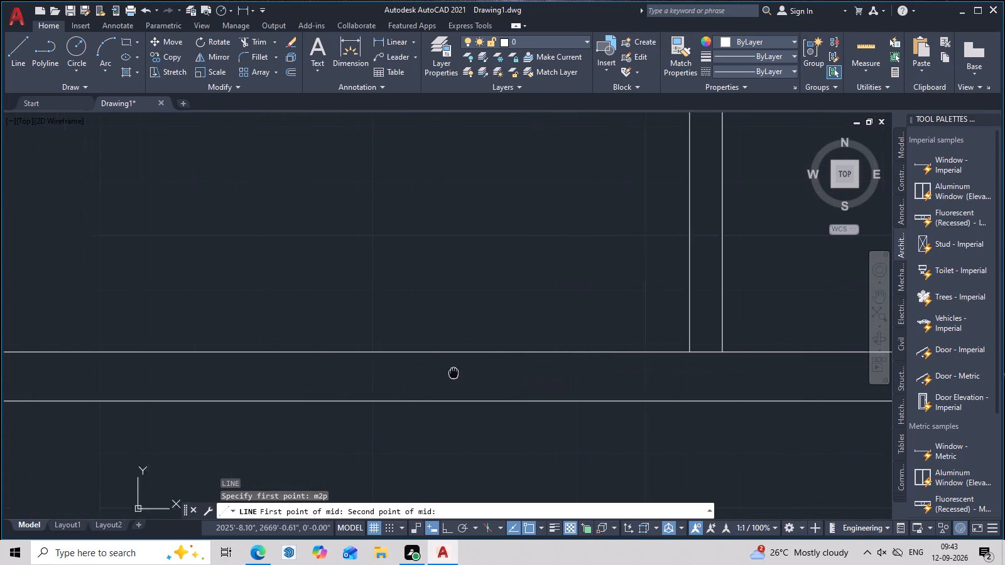
middle_click_drag(481, 373, 491, 373)
left_click(65, 353)
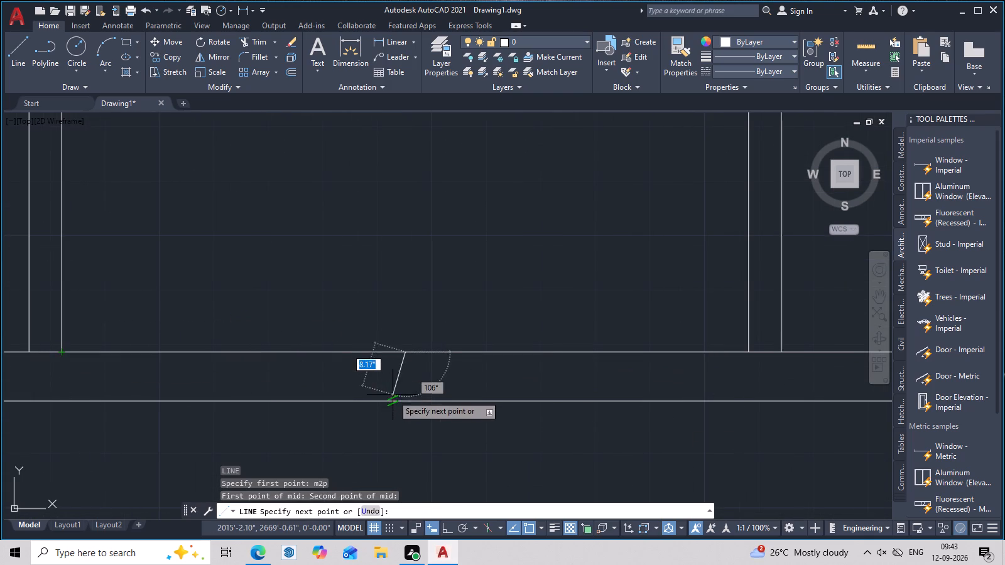
left_click(408, 399)
key("Escape")
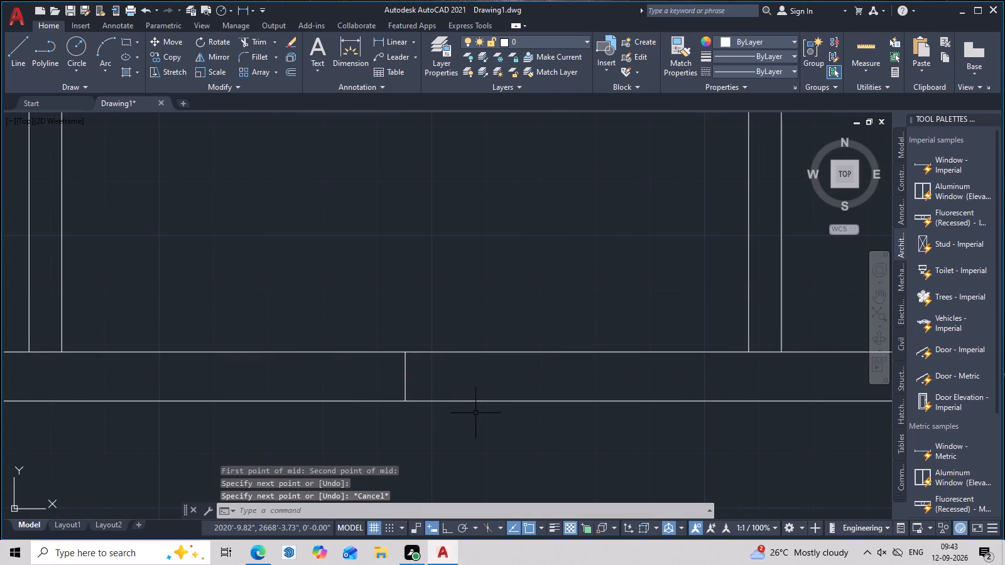
Offset the new midway line across the south wall 2' to the east and 2' to the west.
type("o")
key("space")
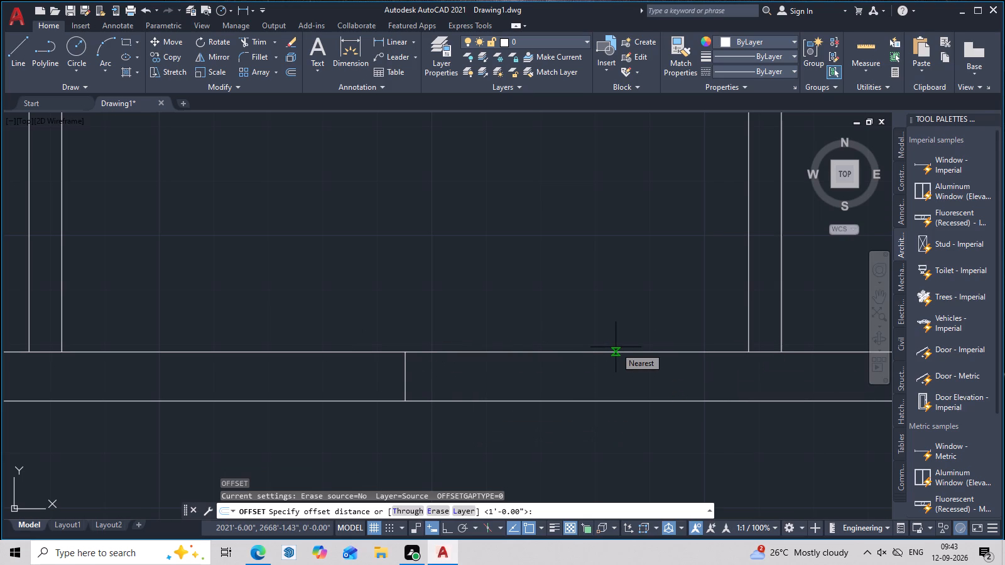
type("2'")
key("space")
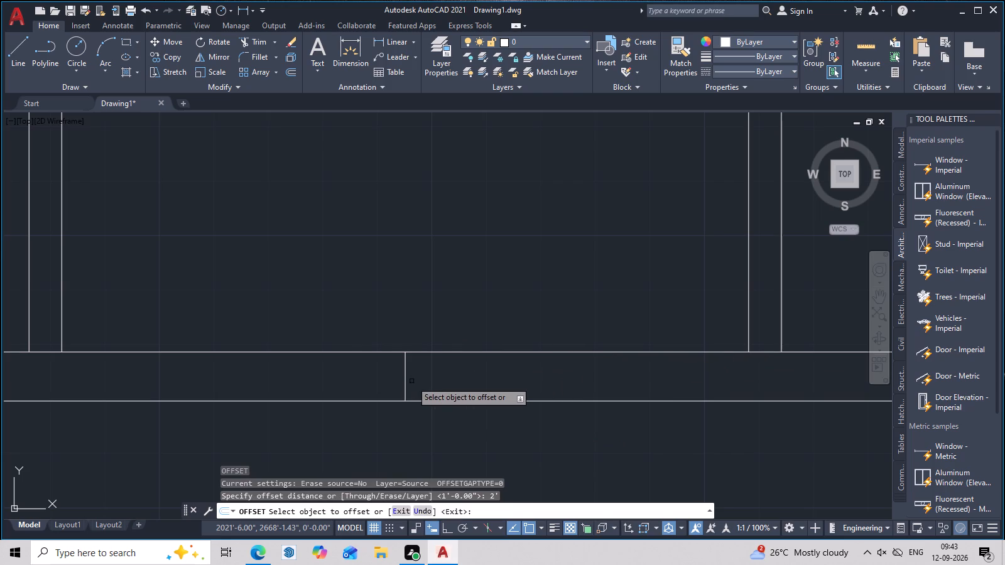
double_click(404, 382)
double_click(605, 364)
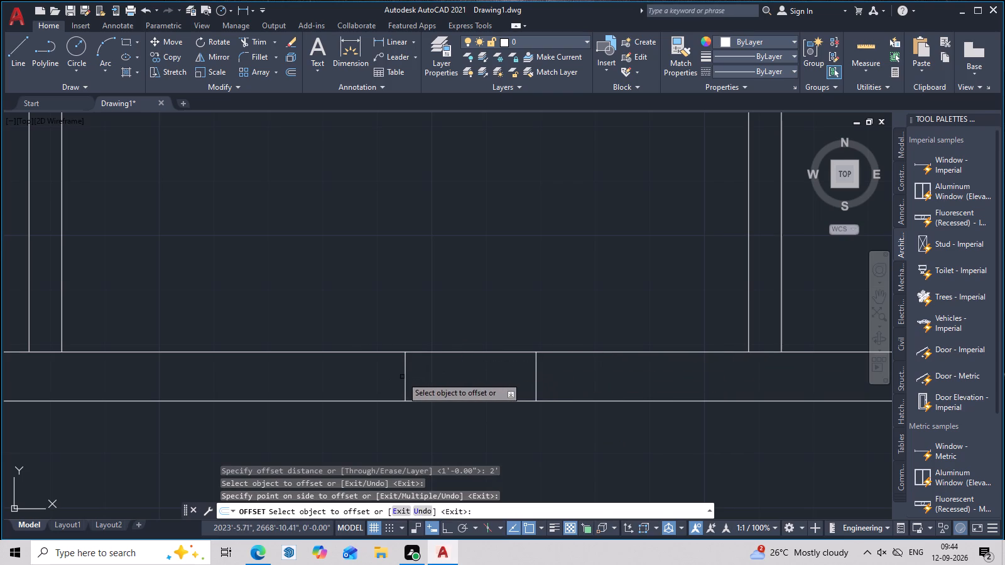
left_click(402, 377)
left_click(404, 375)
double_click(268, 377)
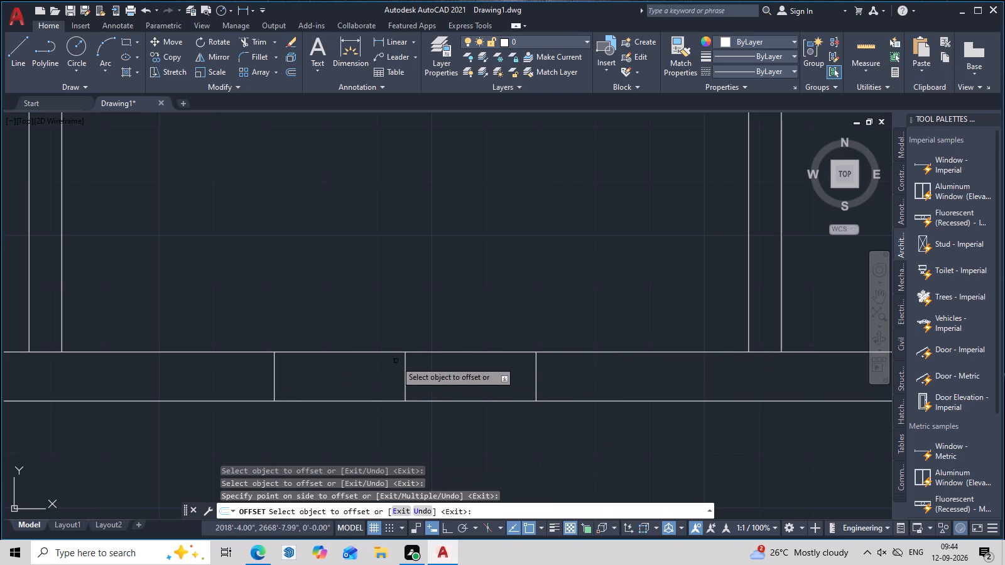
key("Escape")
Trim the south wall's inner and outer faces between the two offset lines and remove the midway line to cut the opening.
middle_click_drag(467, 379, 496, 362)
scroll(462, 375, "down", 1)
middle_click_drag(462, 375, 484, 401)
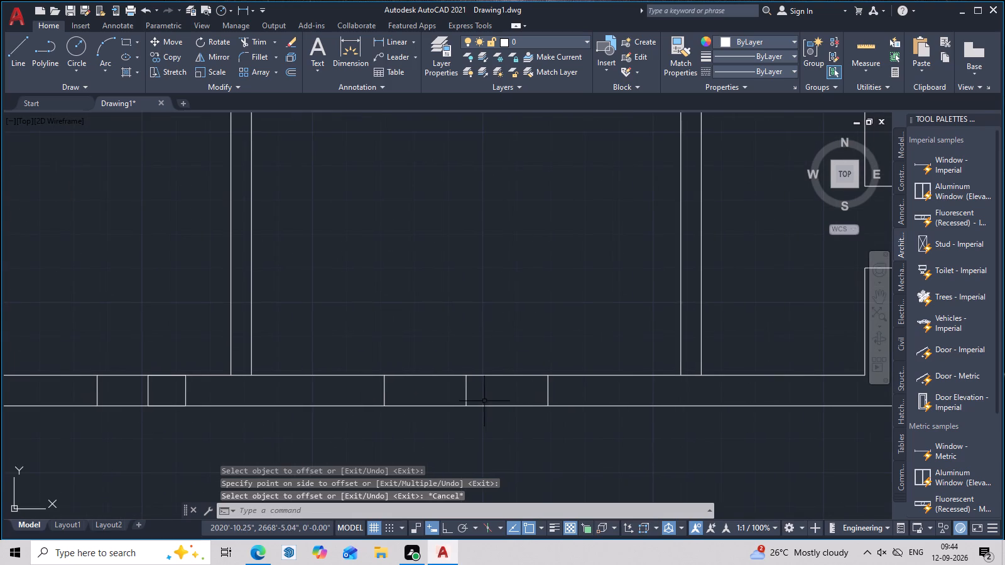
key("Escape")
key("Escape")
key("Escape")
type("tr")
key("space")
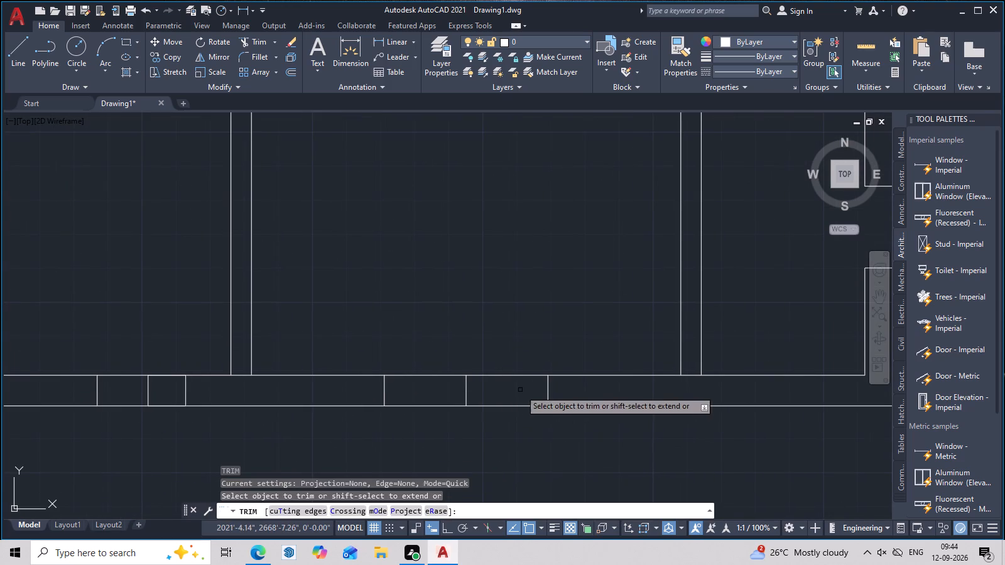
left_click(514, 407)
left_click(513, 375)
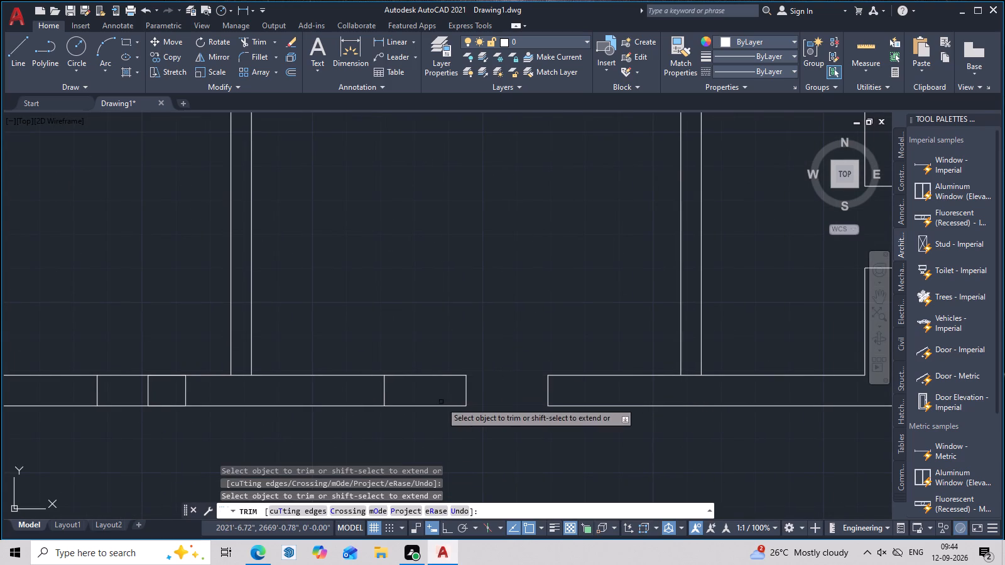
left_click(441, 402)
left_click(440, 410)
left_click(456, 372)
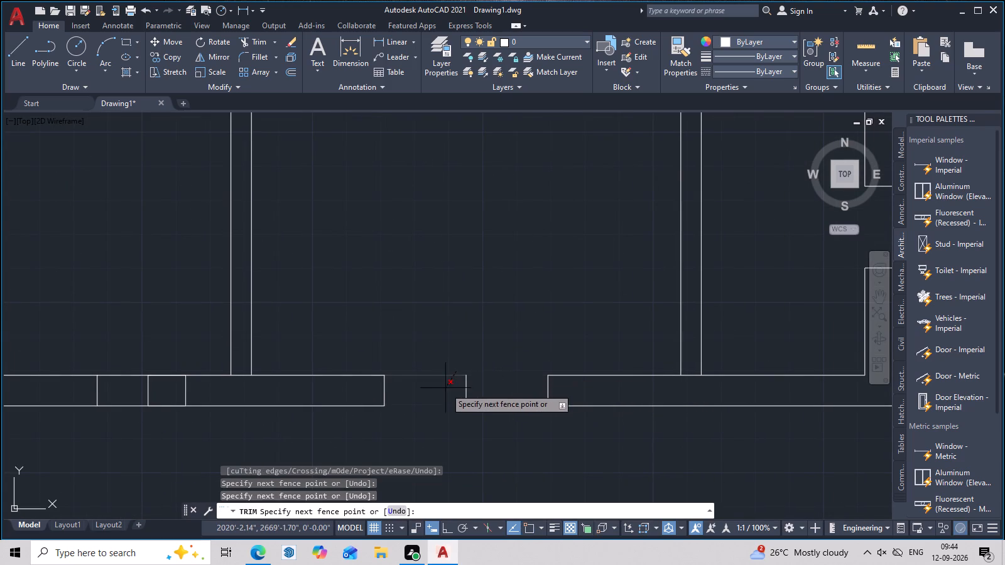
left_click(453, 387)
left_click(467, 389)
scroll(482, 390, "down", 4)
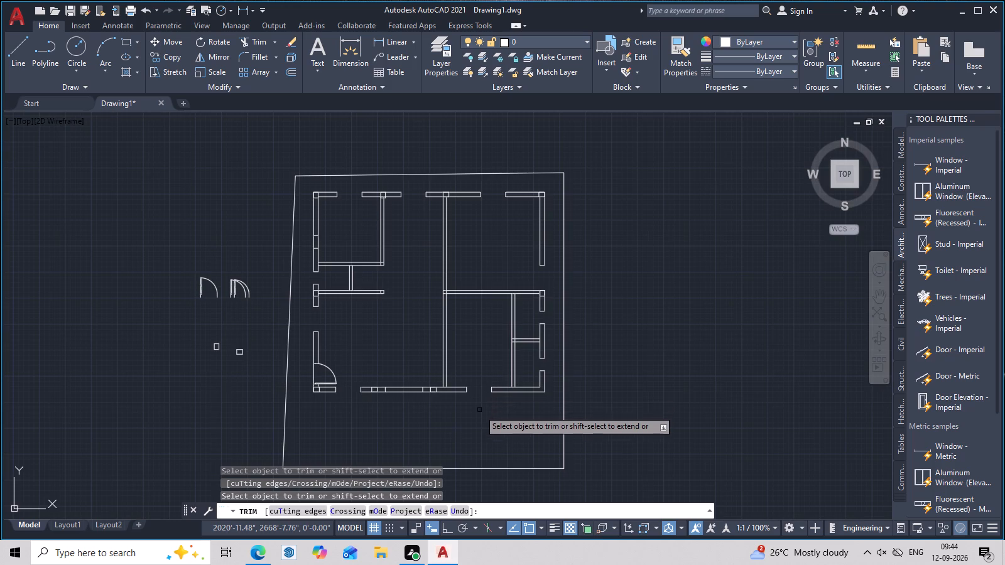
scroll(479, 411, "up", 2)
key("Escape")
key("Escape")
key("Escape")
key("Escape")
key("Escape")
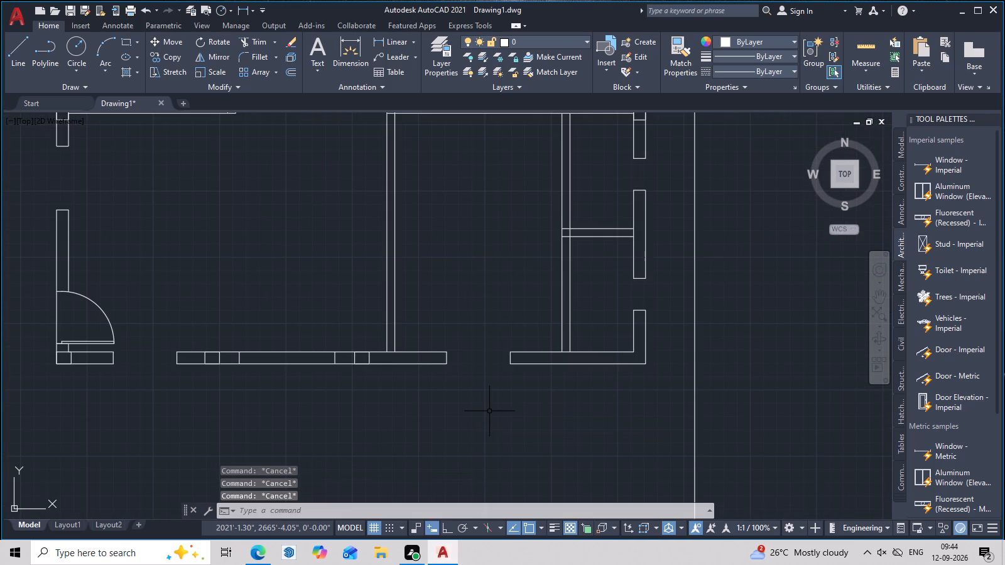
key("Escape")
key("Escape")
key("Escape")
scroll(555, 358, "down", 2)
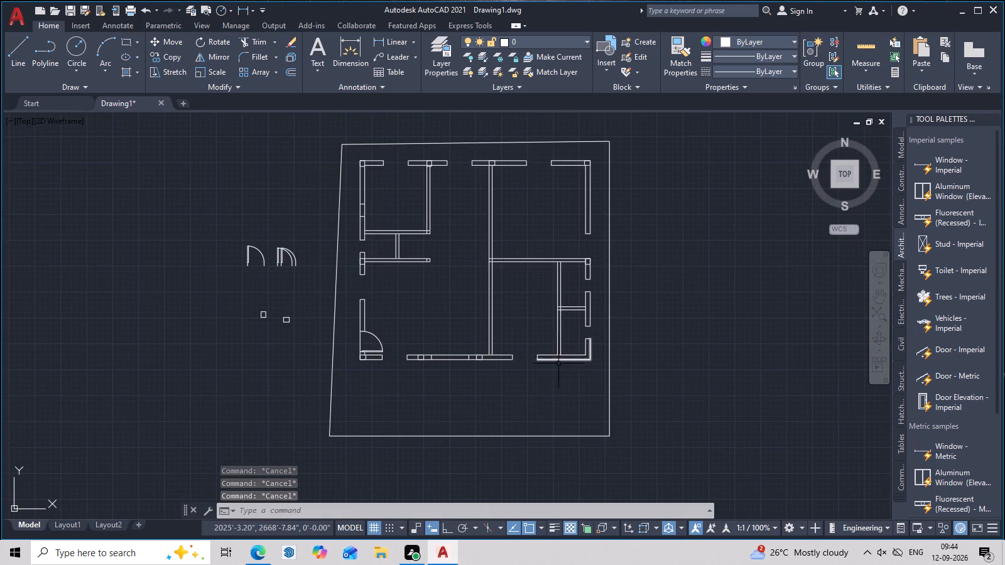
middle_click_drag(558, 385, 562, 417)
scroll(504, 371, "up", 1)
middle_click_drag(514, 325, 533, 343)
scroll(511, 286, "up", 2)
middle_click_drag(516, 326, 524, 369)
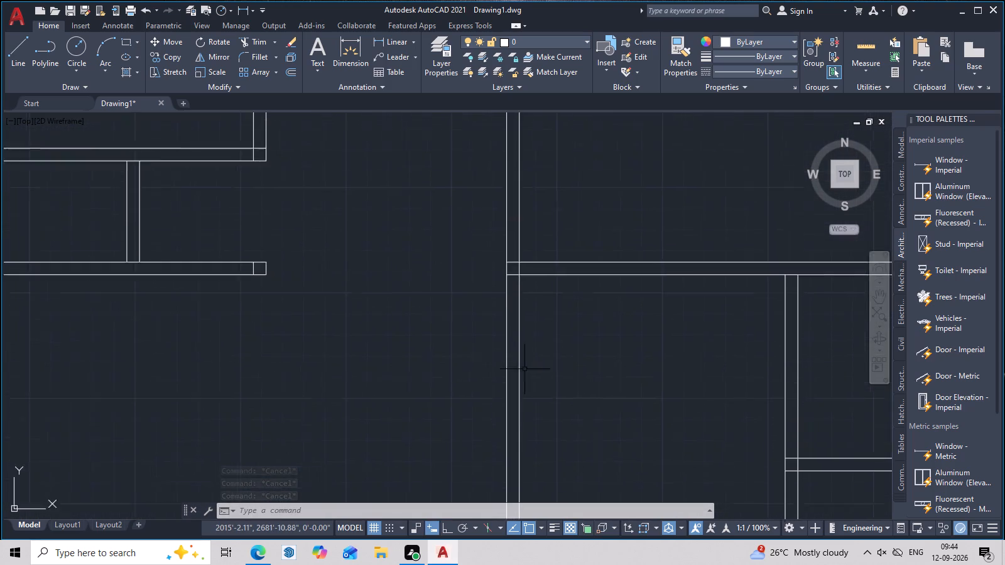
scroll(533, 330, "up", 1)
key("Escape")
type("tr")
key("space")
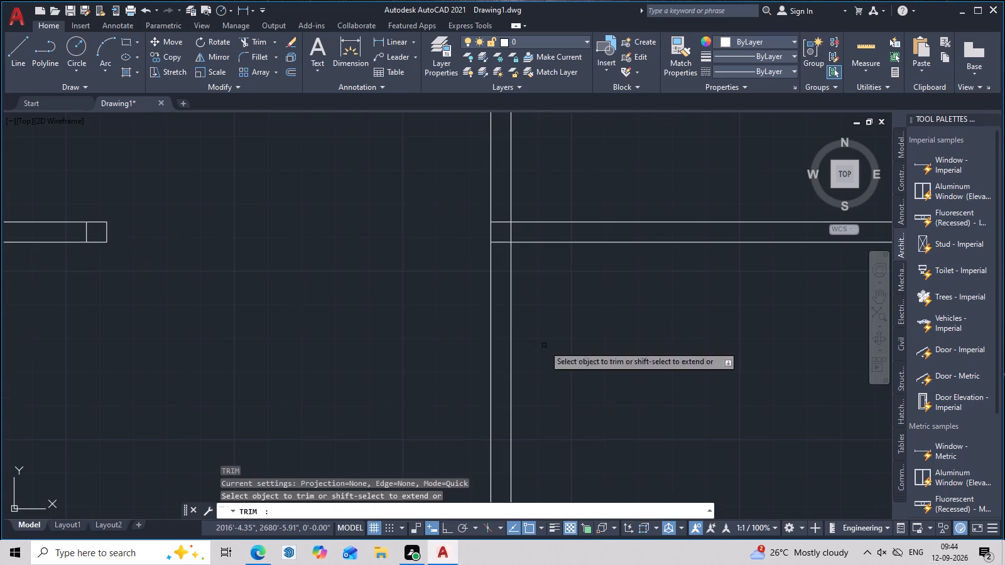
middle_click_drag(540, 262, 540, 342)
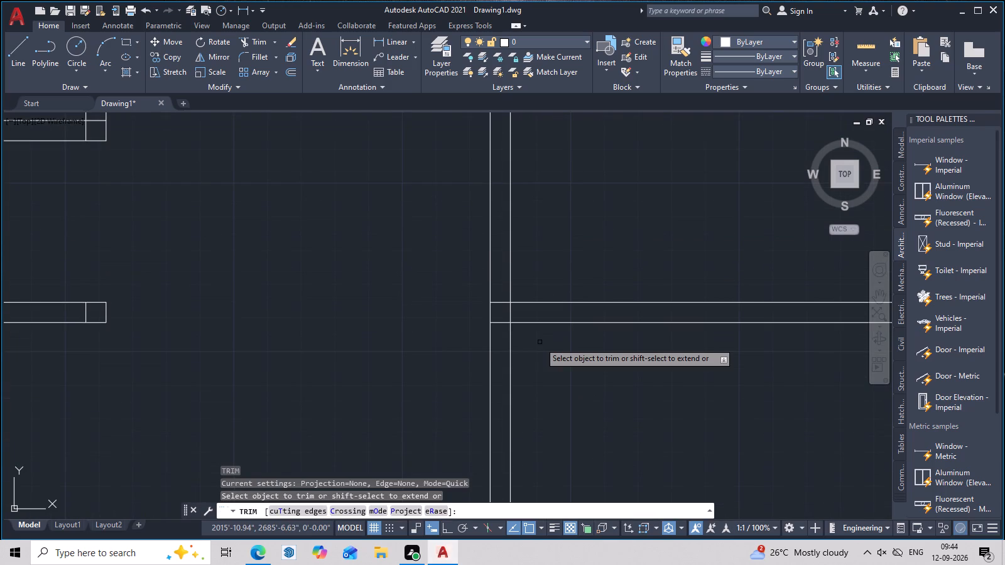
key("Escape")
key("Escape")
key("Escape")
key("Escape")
Examine the overall wall layout and the spare column rectangles and door blocks west of the plan.
scroll(505, 343, "down", 3)
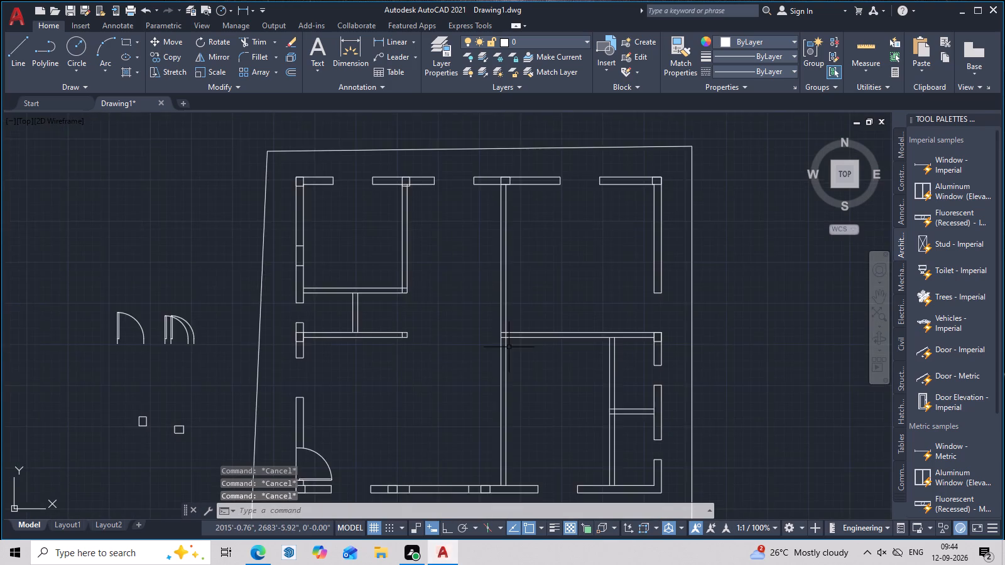
scroll(509, 347, "down", 2)
middle_click_drag(542, 374, 602, 355)
scroll(436, 353, "up", 2)
middle_click_drag(452, 394, 478, 363)
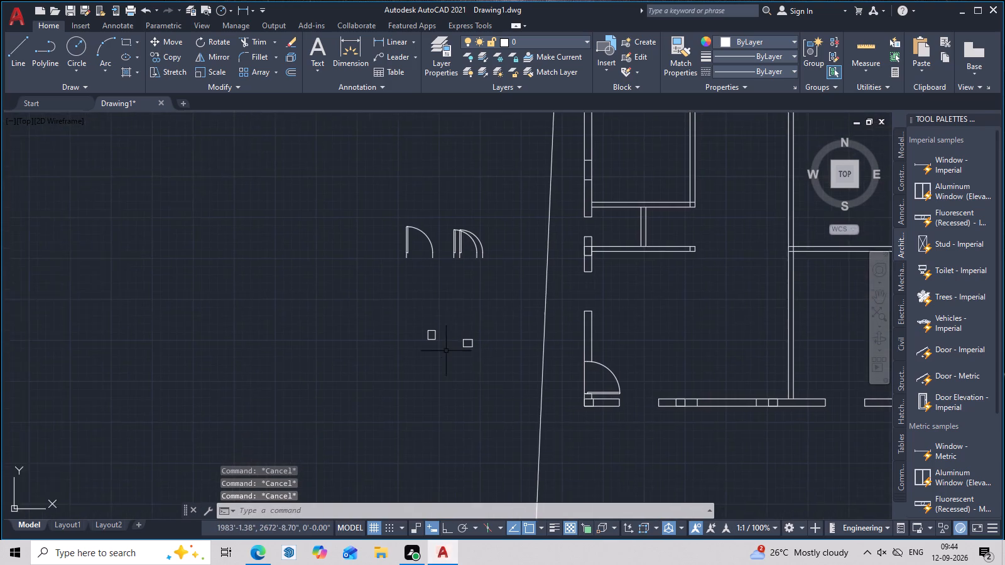
scroll(445, 350, "up", 3)
middle_click_drag(445, 390, 452, 428)
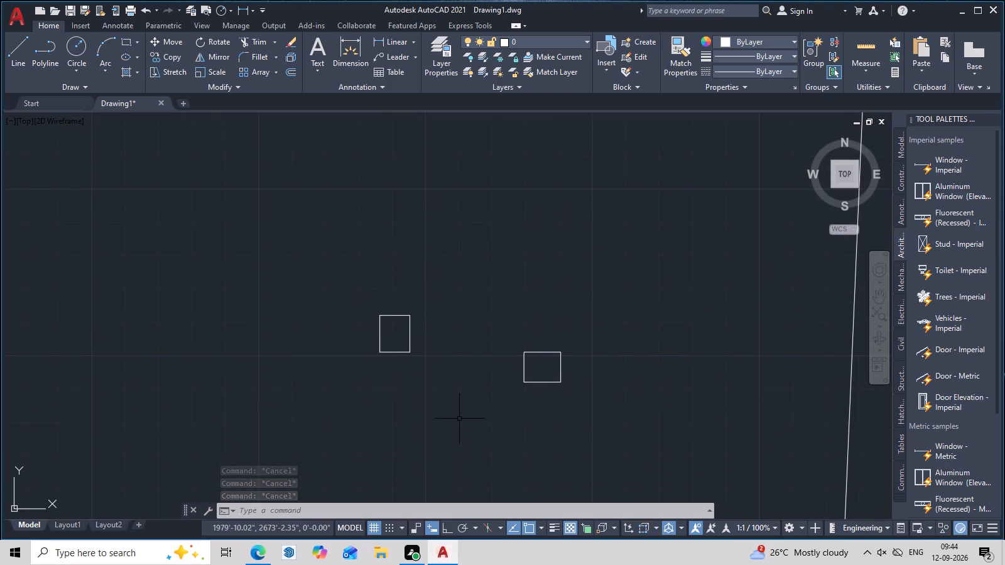
key("Escape")
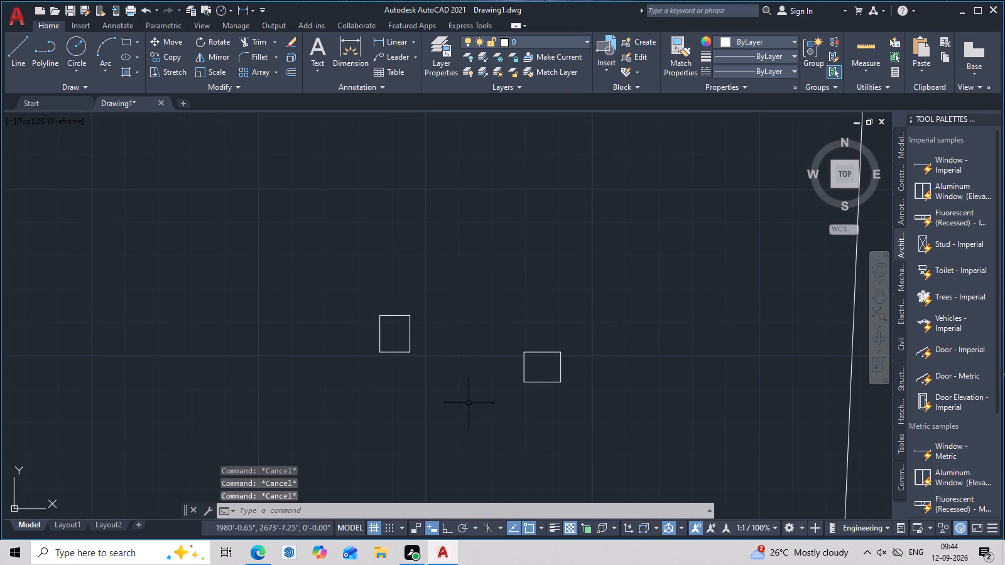
scroll(469, 403, "down", 2)
middle_click_drag(469, 403, 312, 378)
scroll(475, 356, "down", 2)
middle_click_drag(461, 357, 392, 357)
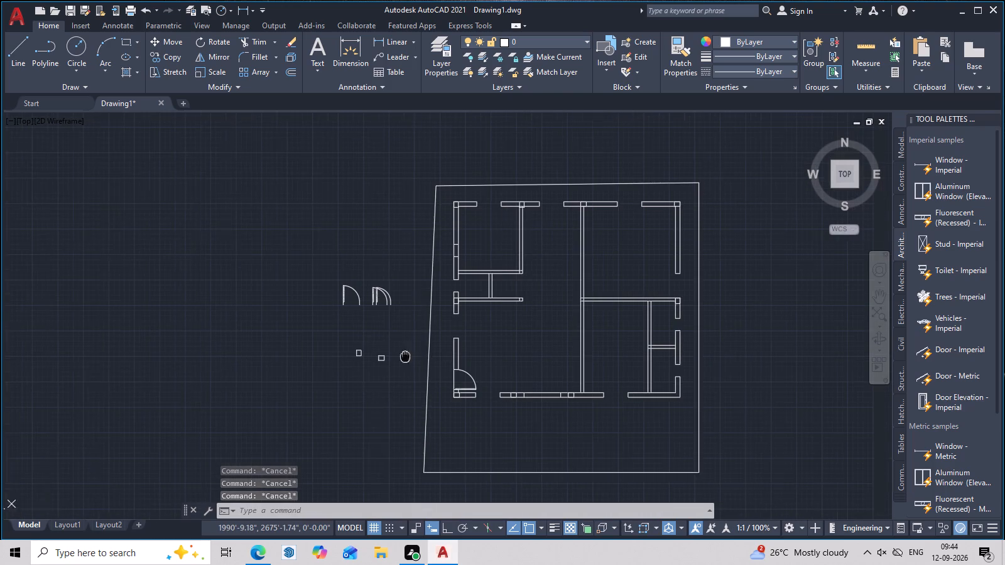
middle_click_drag(392, 357, 391, 357)
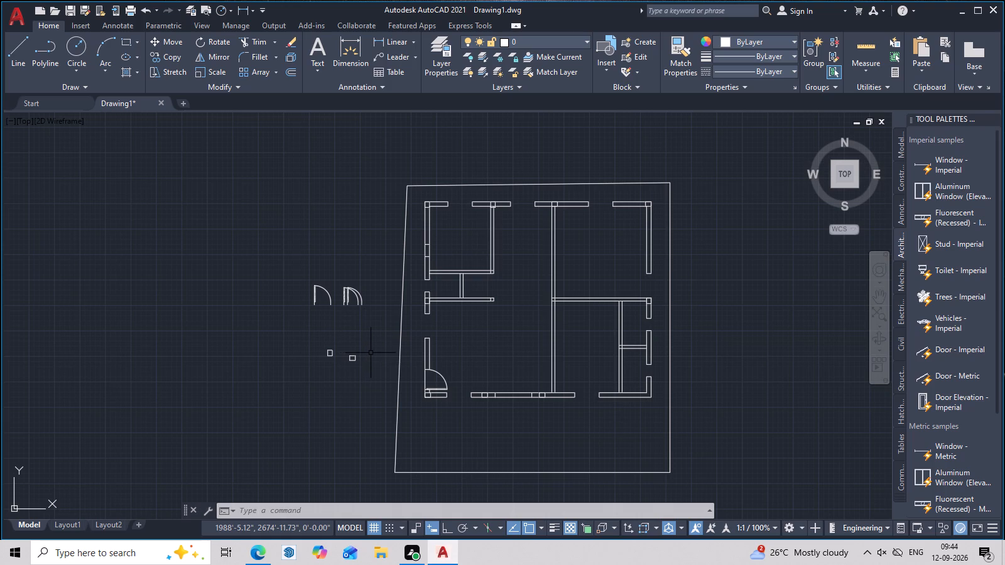
key("Escape")
scroll(287, 350, "up", 2)
scroll(364, 360, "up", 2)
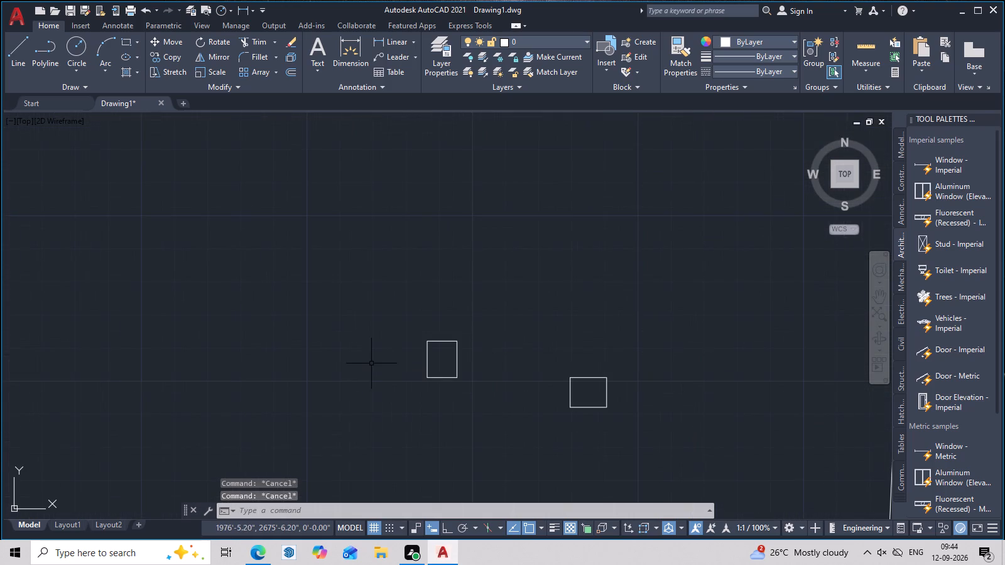
Copy the upright spare column rectangle to the junction of the long central partition and the eastern cross partition, aligning their northwest corners.
left_click(456, 357)
key("c")
key("o")
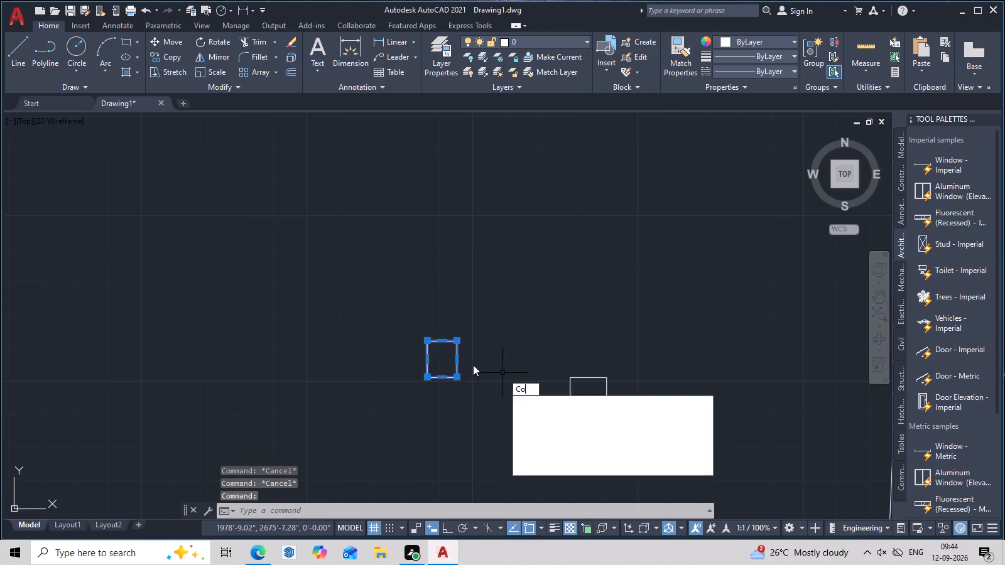
key("space")
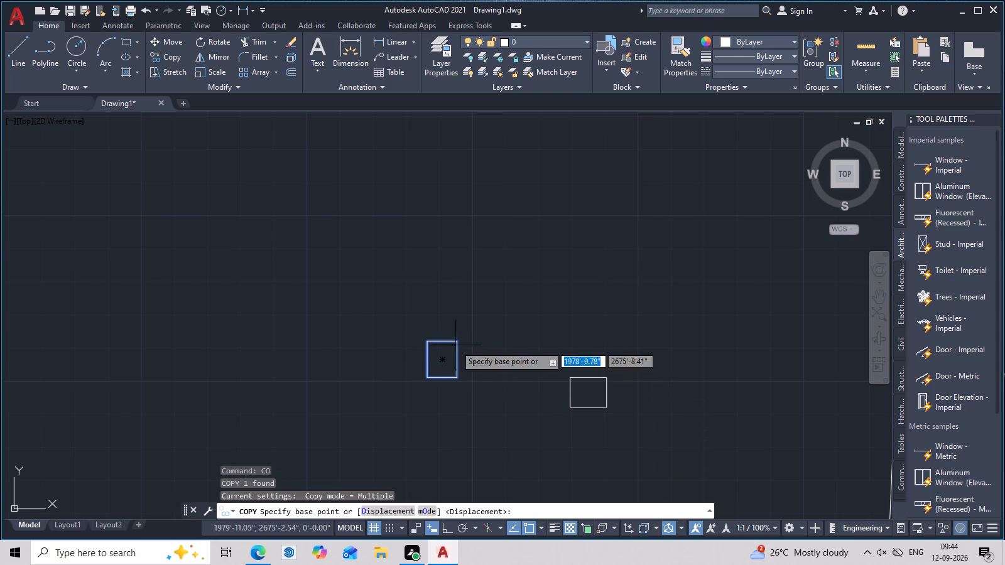
left_click(428, 342)
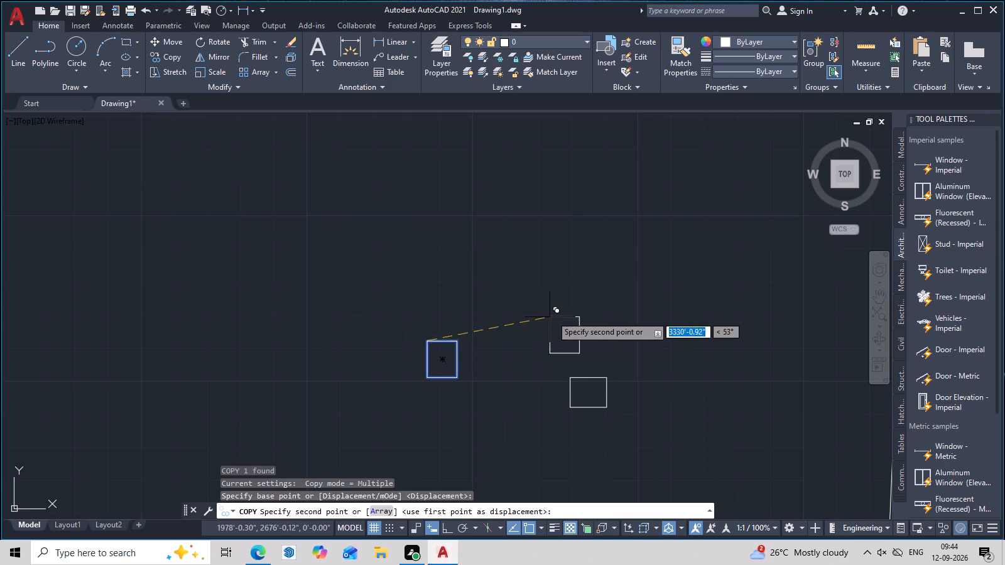
scroll(552, 316, "down", 2)
middle_click_drag(505, 328, 252, 365)
middle_click_drag(516, 323, 261, 360)
scroll(553, 276, "up", 2)
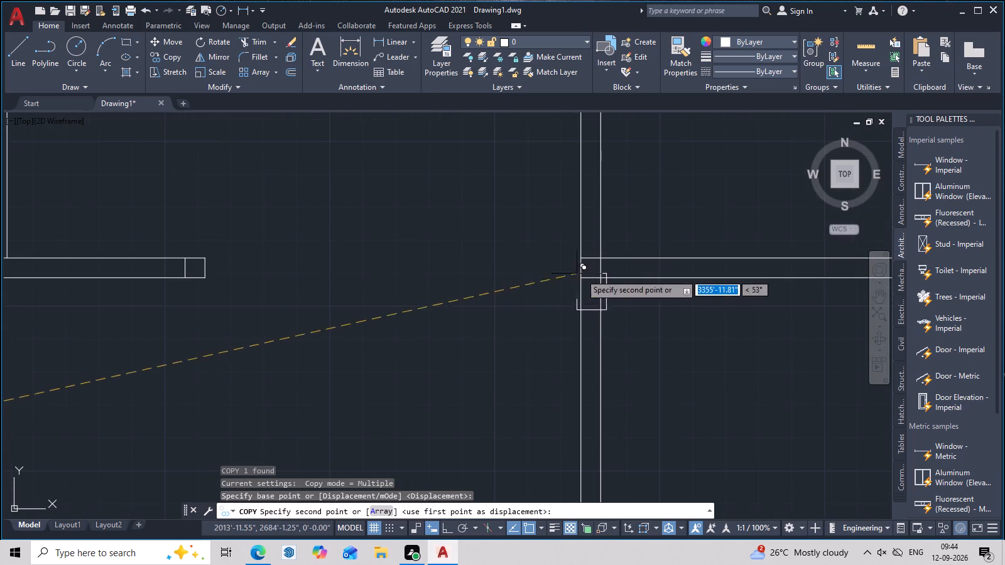
middle_click_drag(604, 288, 479, 332)
scroll(456, 302, "up", 1)
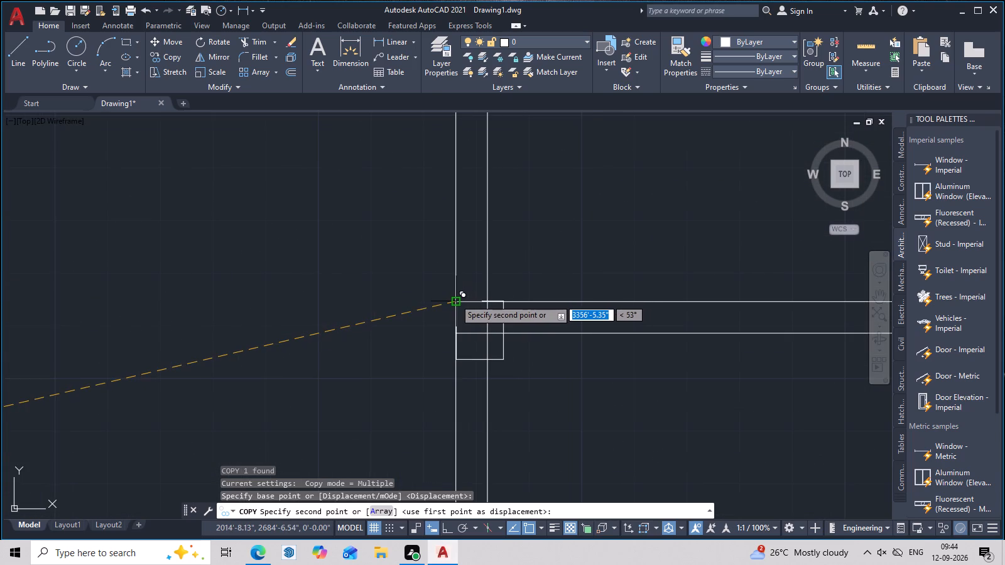
left_click(455, 299)
key("Escape")
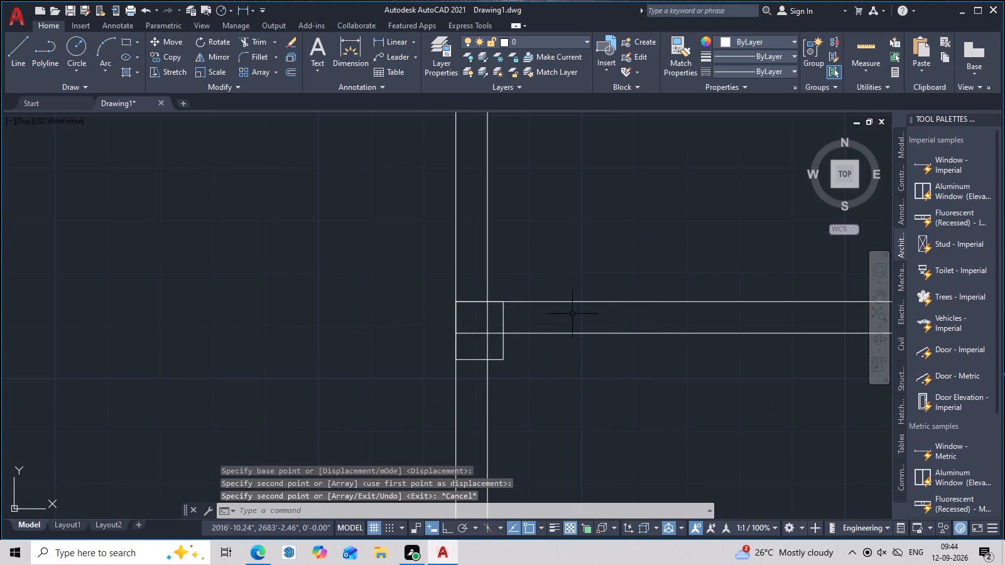
Draw a line across the long central partition's thickness a short distance north of the new junction column.
middle_click_drag(503, 284, 502, 326)
key("Escape")
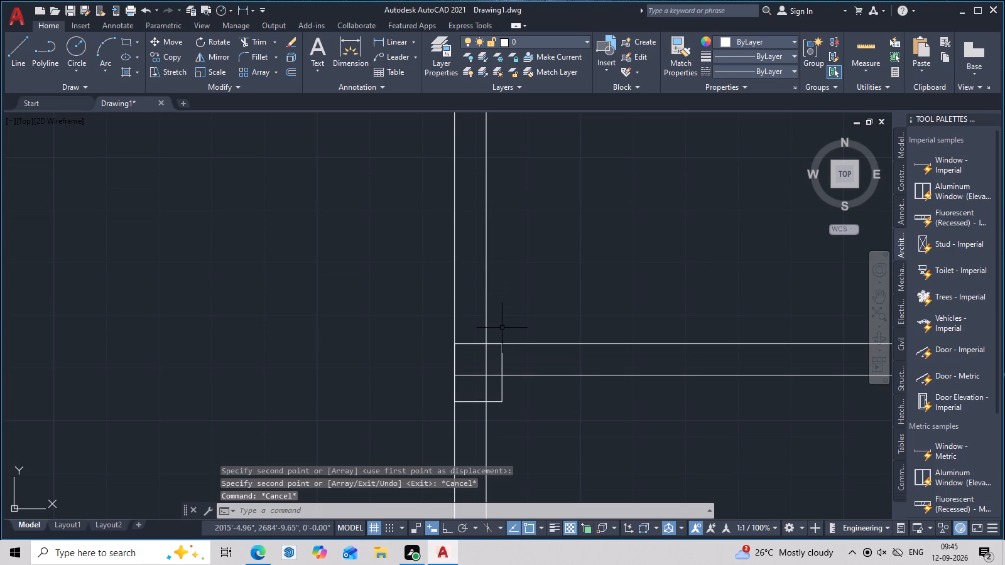
type("l")
key("space")
middle_click_drag(500, 283, 494, 348)
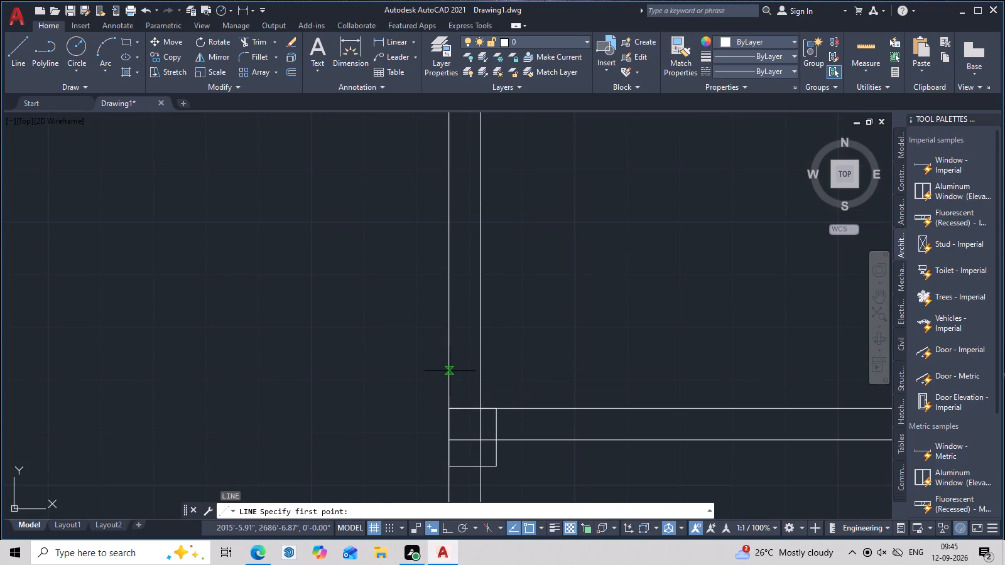
left_click(450, 371)
left_click(479, 369)
key("Escape")
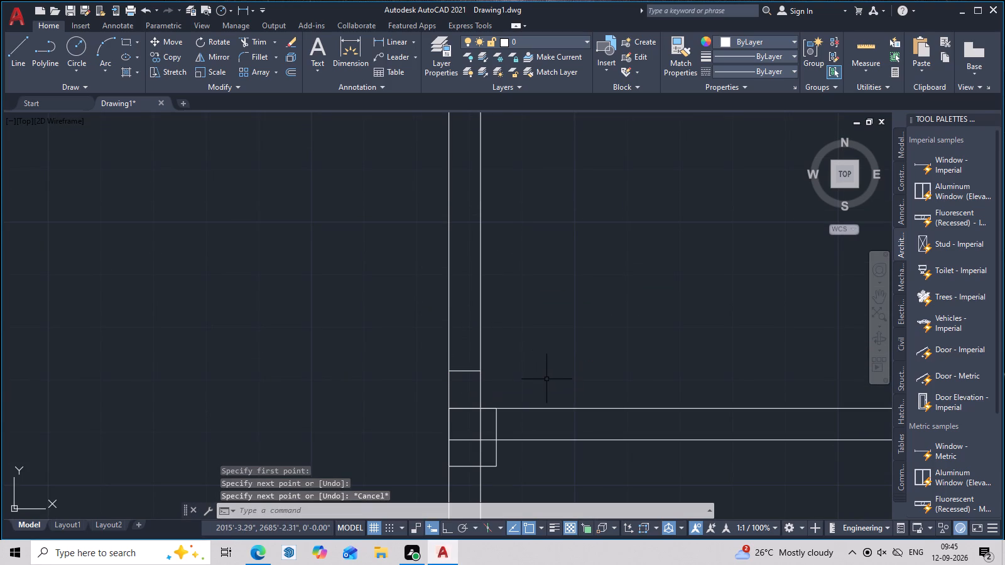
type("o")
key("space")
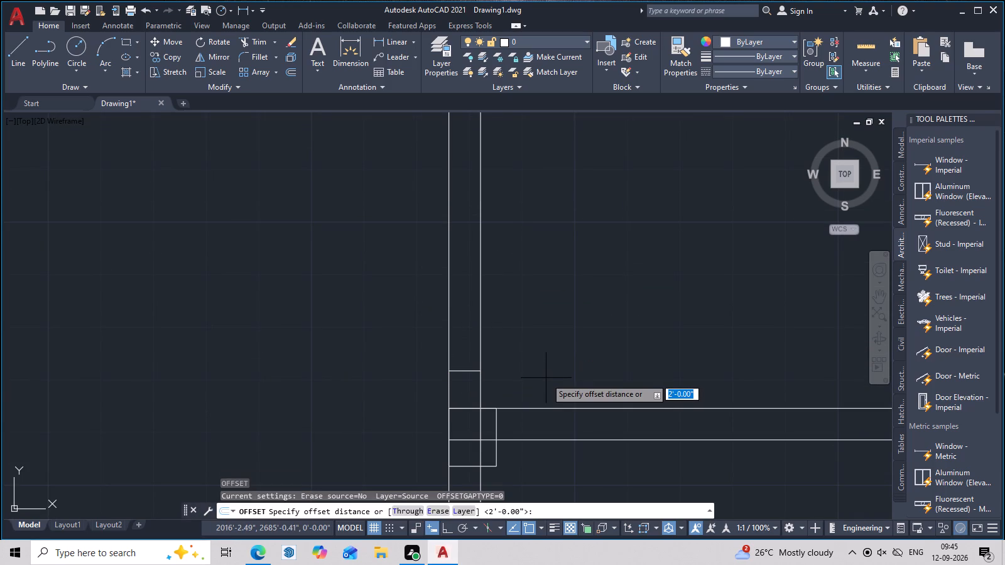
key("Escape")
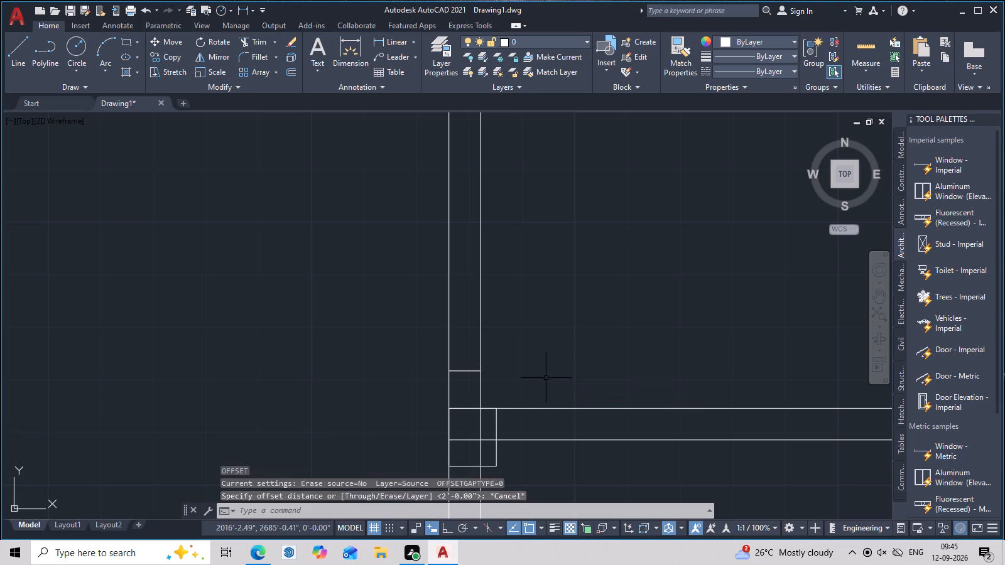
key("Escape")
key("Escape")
Examine the overall plan, the south wall openings and the central partition junction with its new column and cross line.
scroll(388, 363, "down", 4)
middle_click_drag(342, 373, 447, 323)
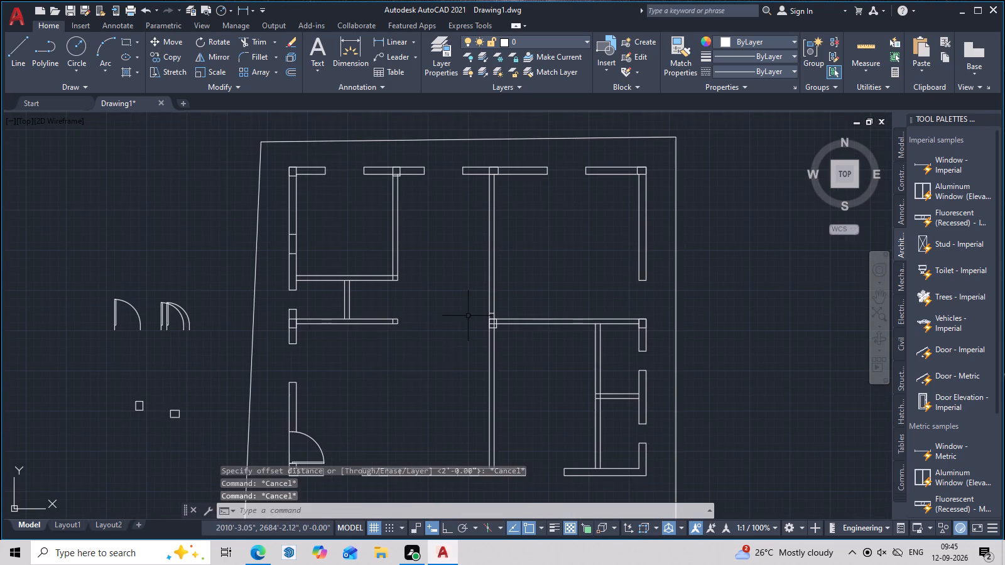
scroll(257, 338, "up", 2)
scroll(339, 348, "down", 2)
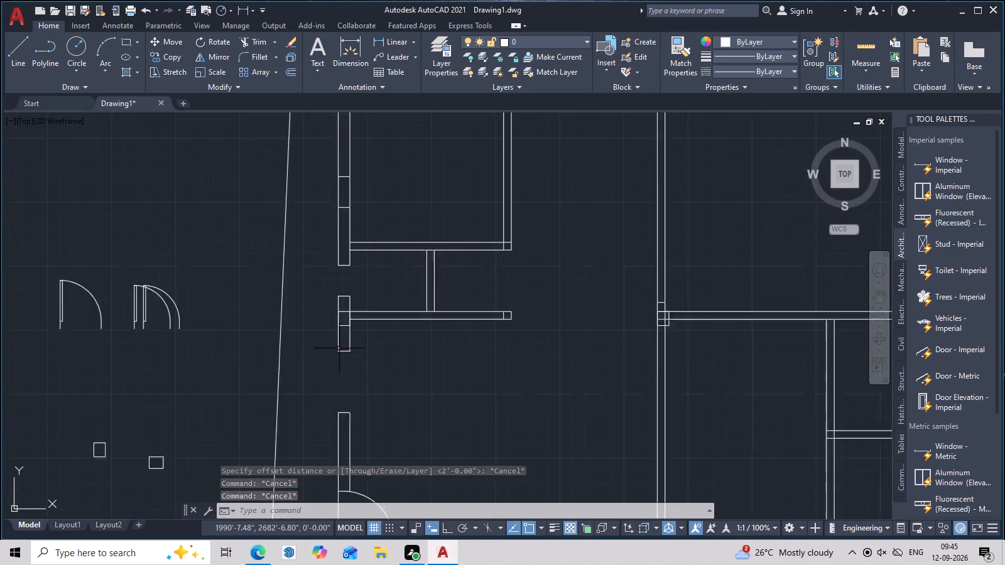
middle_click_drag(430, 422, 429, 348)
scroll(428, 342, "down", 1)
middle_click_drag(433, 363, 410, 371)
scroll(409, 390, "up", 2)
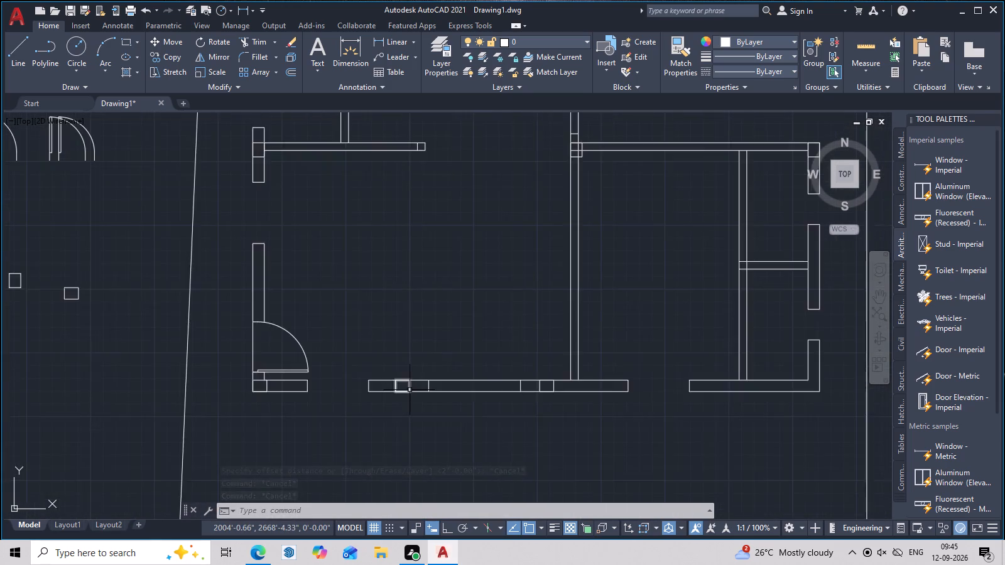
scroll(410, 390, "up", 2)
scroll(451, 389, "down", 4)
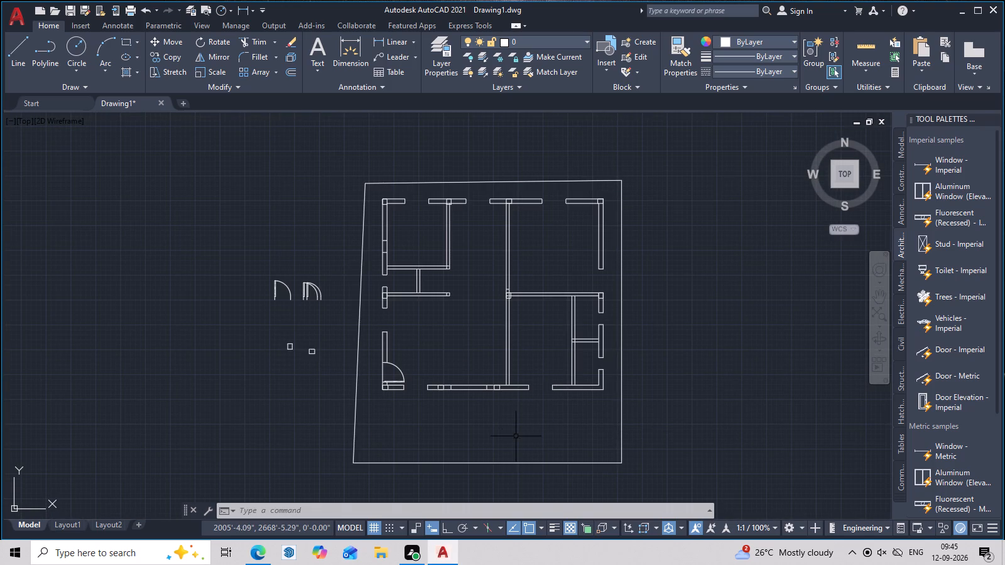
scroll(540, 264, "up", 2)
scroll(453, 350, "up", 3)
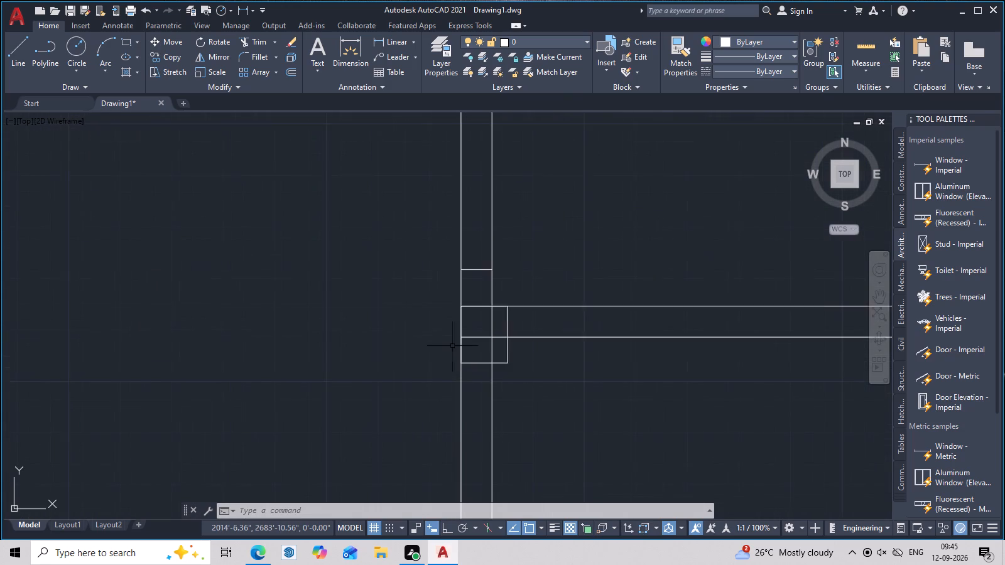
scroll(453, 346, "up", 2)
middle_click_drag(565, 374, 448, 382)
scroll(492, 368, "down", 2)
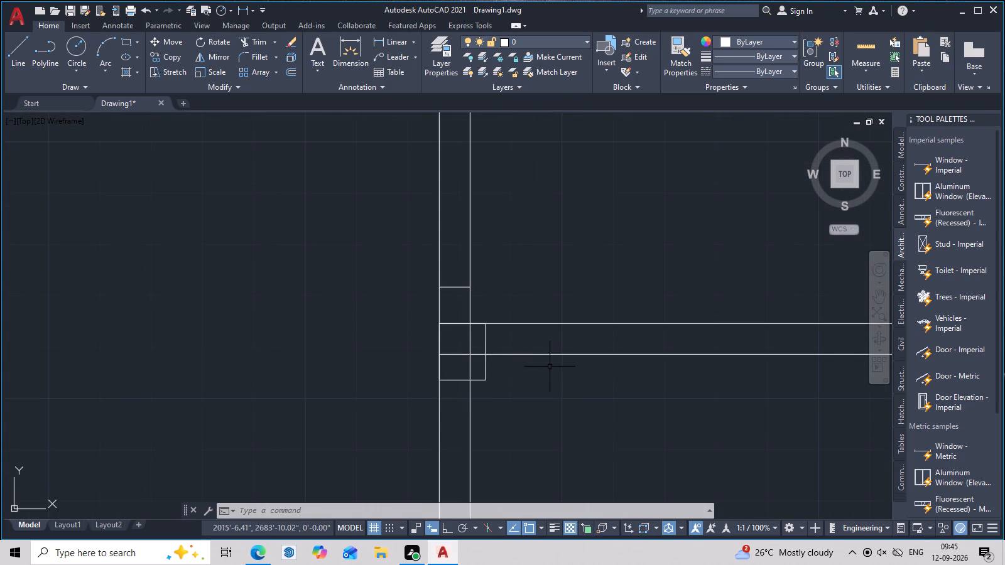
key("Escape")
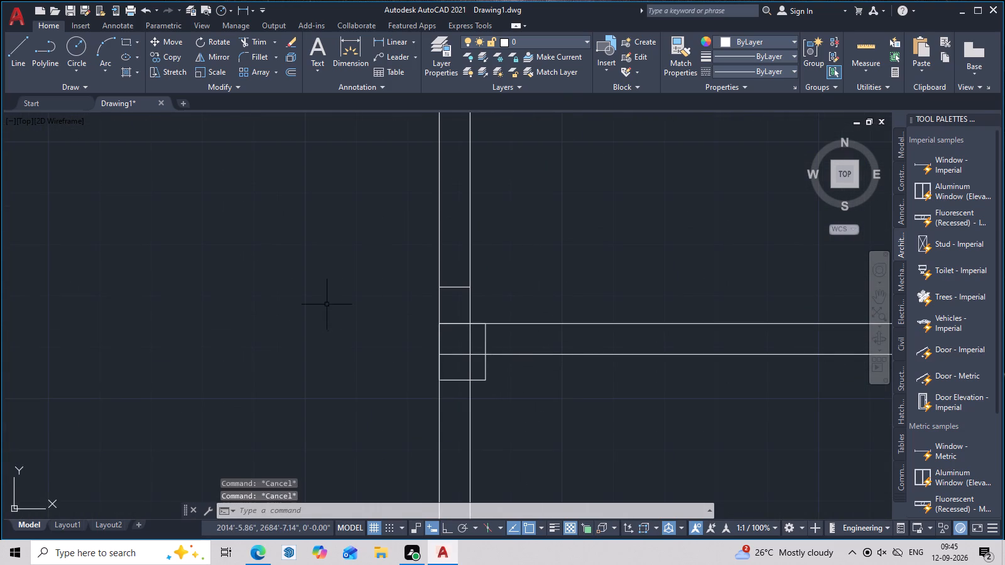
Erase the eastern of the two overlapping spare door blocks west of the plan.
scroll(260, 327, "down", 5)
middle_click_drag(456, 362, 568, 360)
scroll(117, 362, "up", 2)
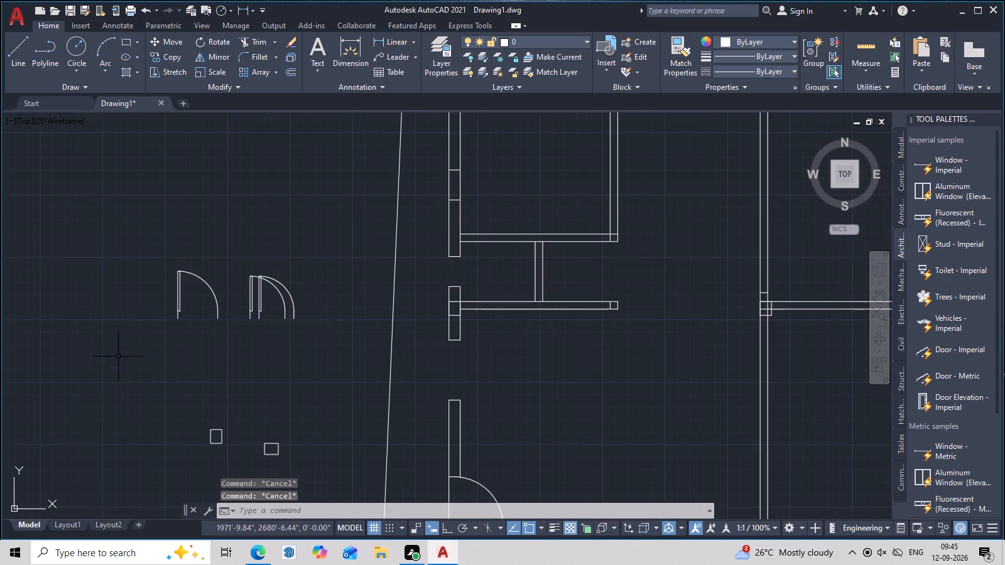
left_click(290, 303)
left_click(293, 303)
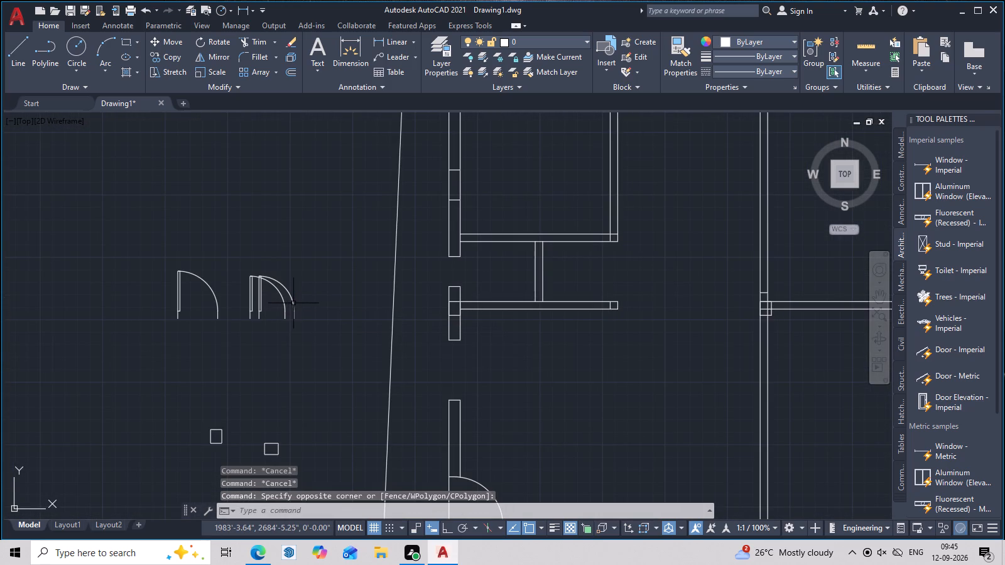
left_click(293, 305)
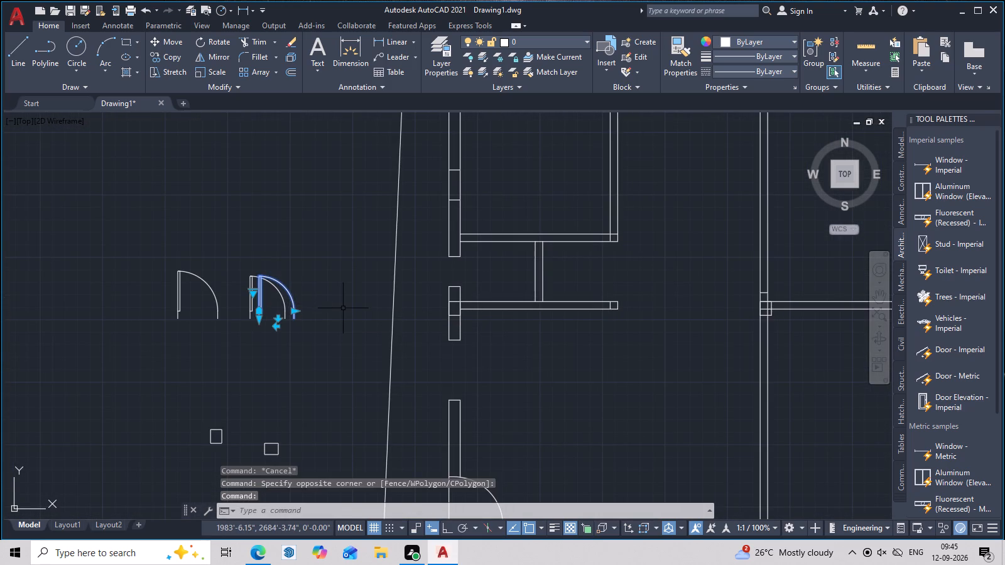
key("Delete")
Measure the widths of the two remaining spare door blocks with Quick Measure.
scroll(273, 301, "up", 3)
middle_click_drag(256, 311, 352, 309)
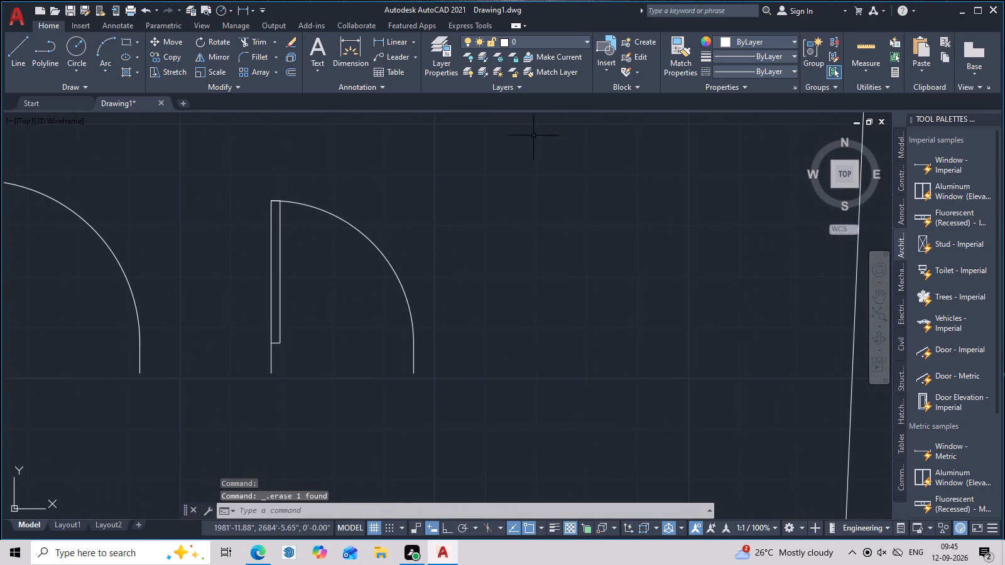
left_click(378, 43)
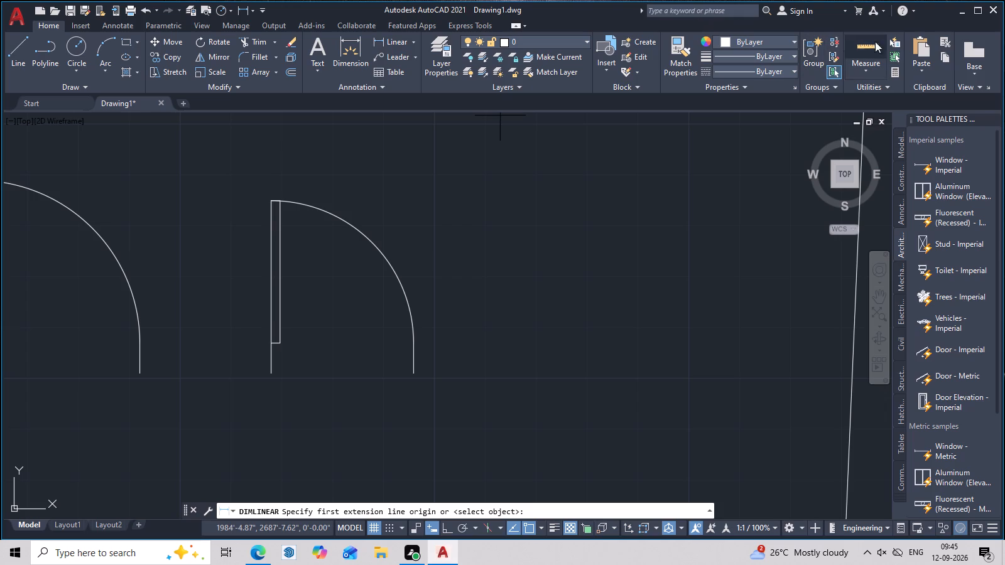
left_click(898, 43)
left_click(868, 50)
left_click(596, 132)
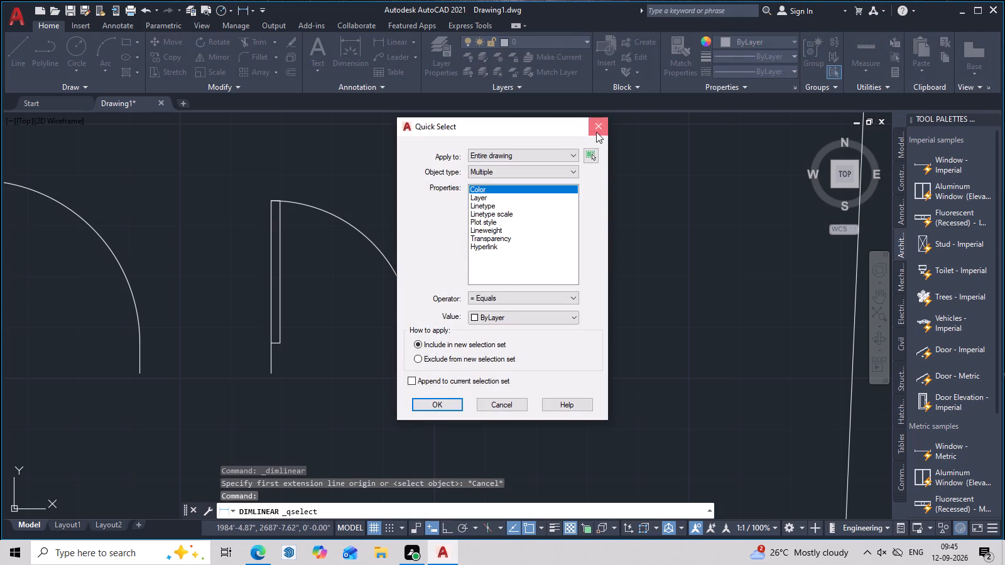
left_click(864, 49)
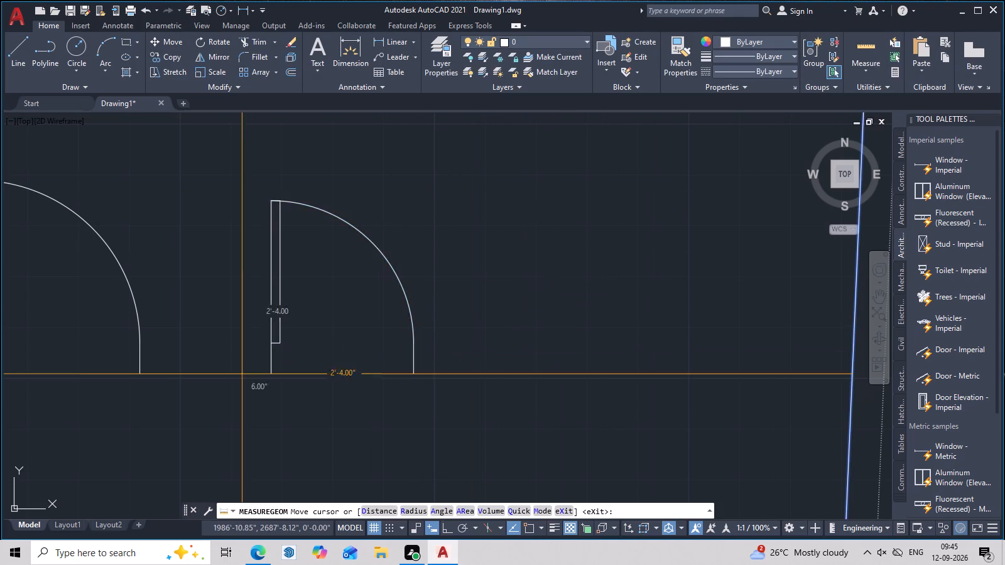
middle_click_drag(77, 374, 425, 365)
key("Escape")
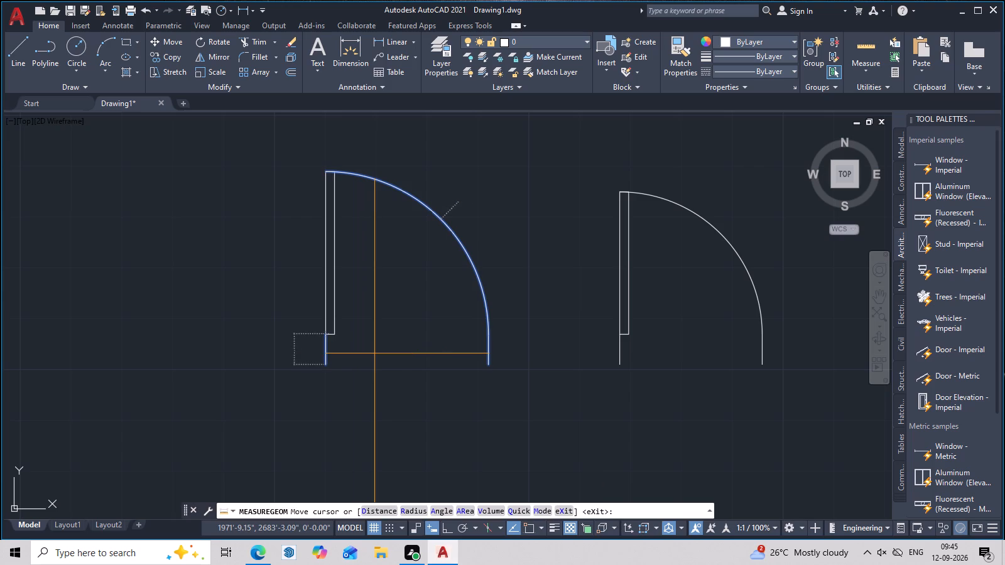
Copy the larger spare door block into the northeast room, just north of the eastern cross partition.
left_click(485, 297)
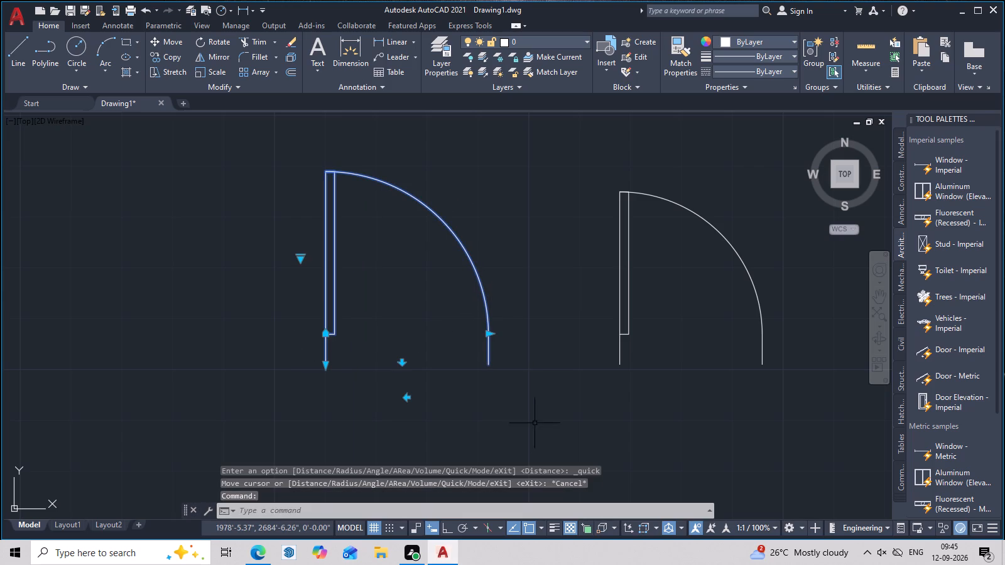
type("co")
key("space")
left_click(323, 367)
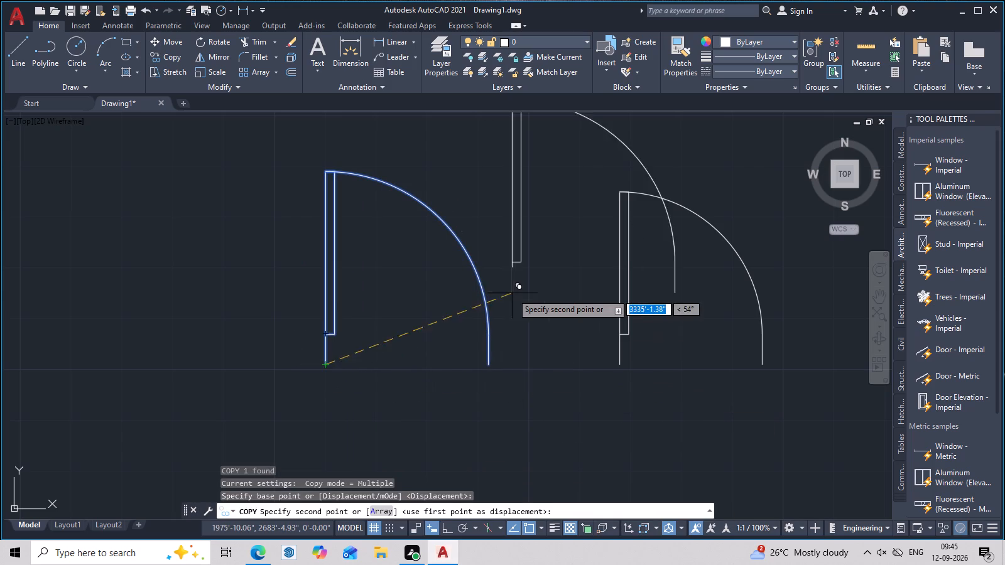
scroll(512, 293, "down", 5)
middle_click_drag(508, 294, 330, 328)
scroll(548, 323, "up", 2)
middle_click_drag(612, 319, 542, 385)
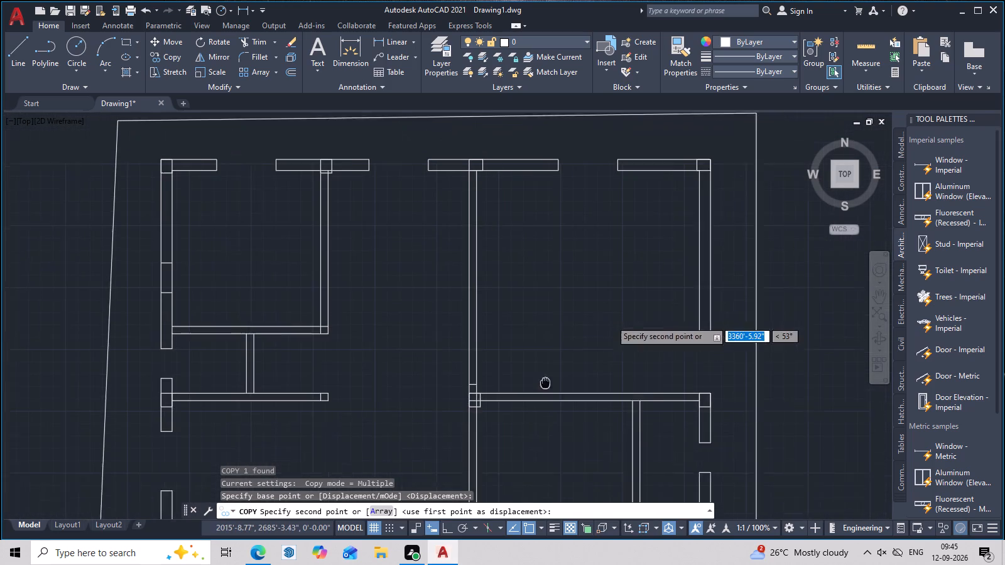
middle_click_drag(542, 385, 541, 387)
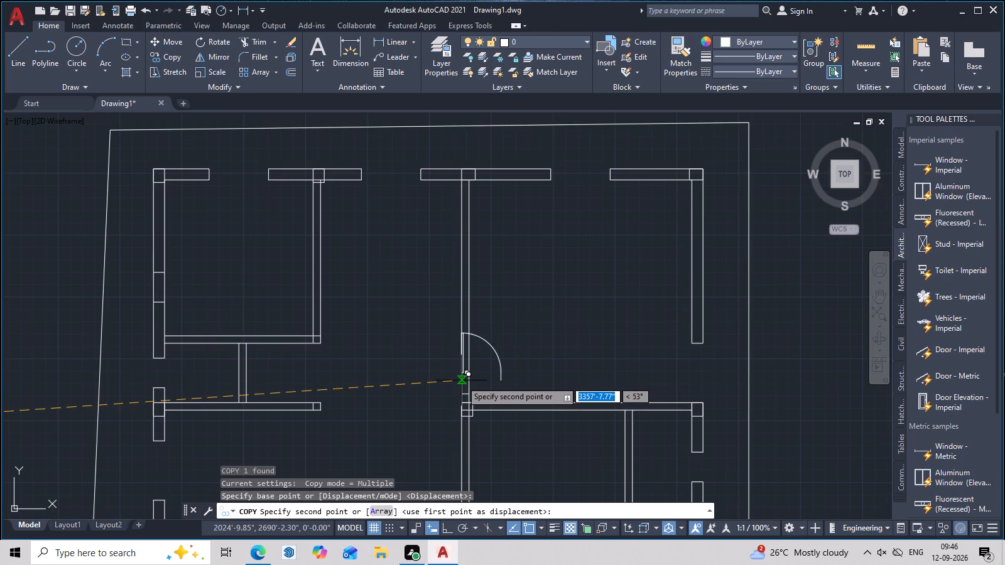
left_click(516, 375)
key("Escape")
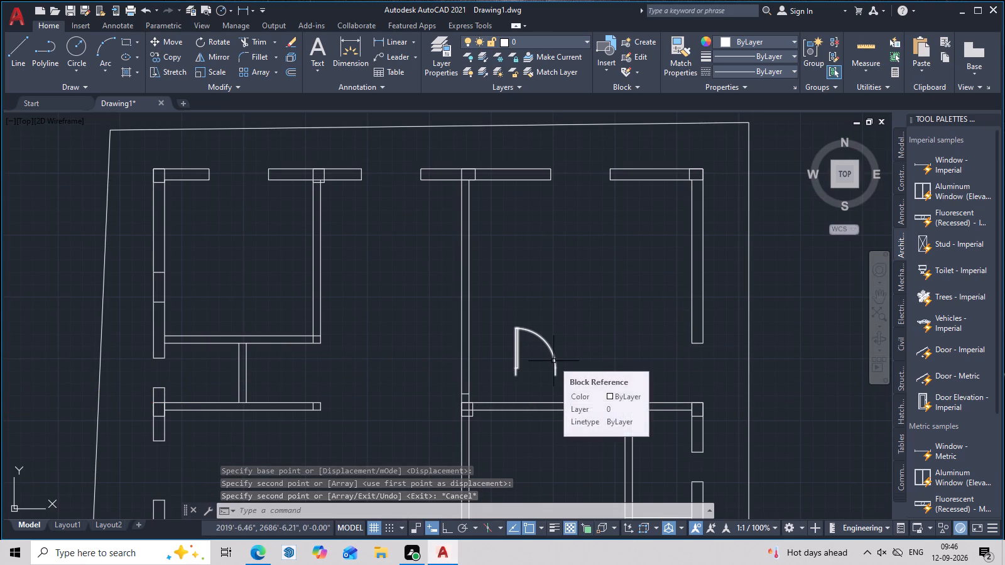
Mirror the copied door block about a vertical line east of it with Ortho on, erasing the source door.
left_click(553, 361)
type("mi")
key("space")
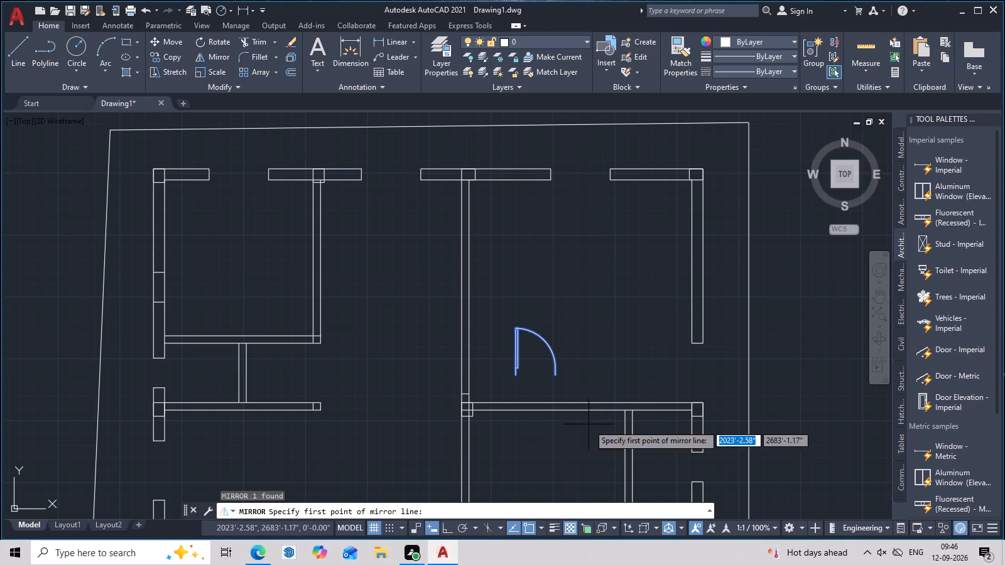
double_click(579, 372)
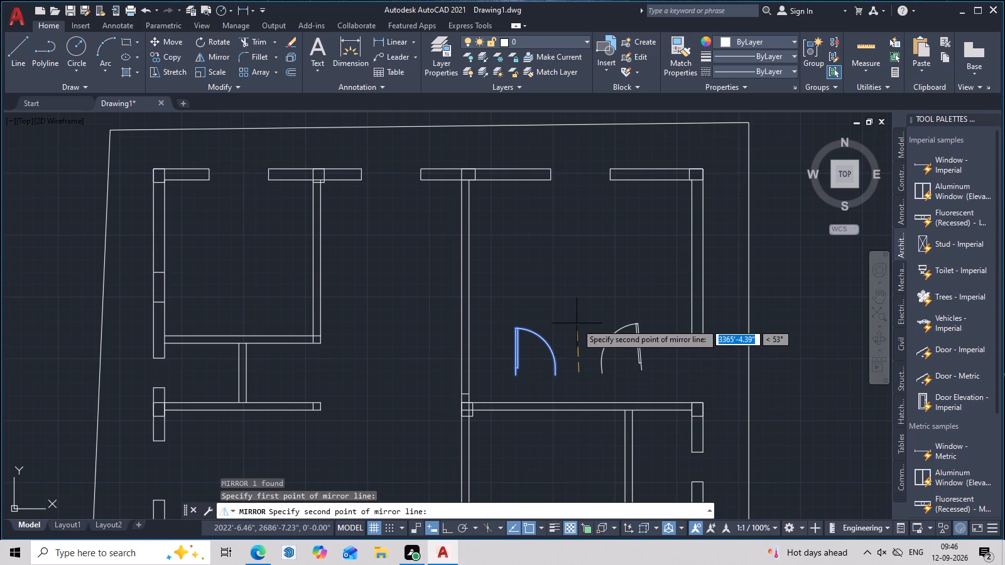
key("F8")
left_click(577, 323)
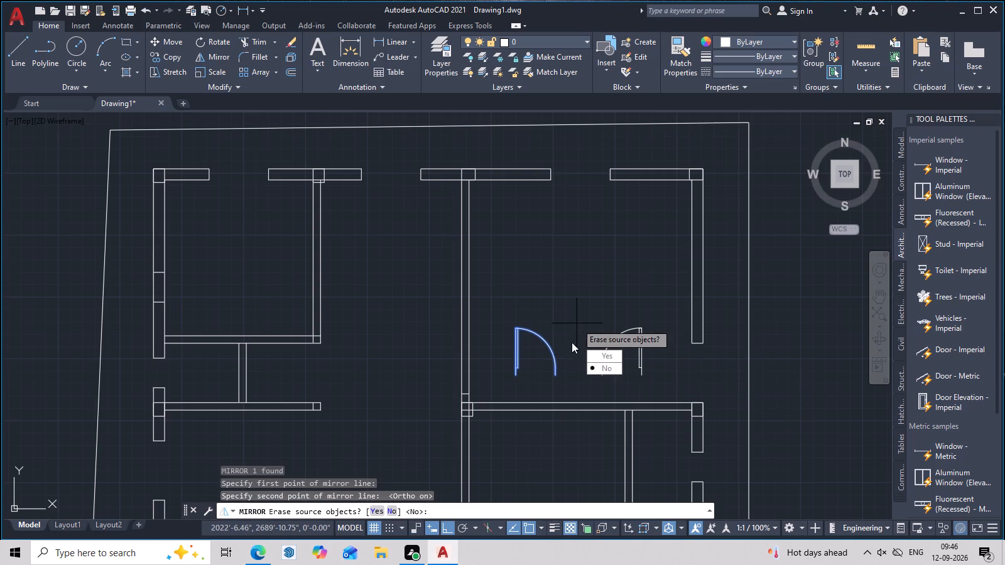
left_click_drag(604, 357, 577, 323)
Rotate the mirrored door block in the northeast room 90° clockwise about its southeast endpoint, with the leaf pointing east.
left_click(639, 351)
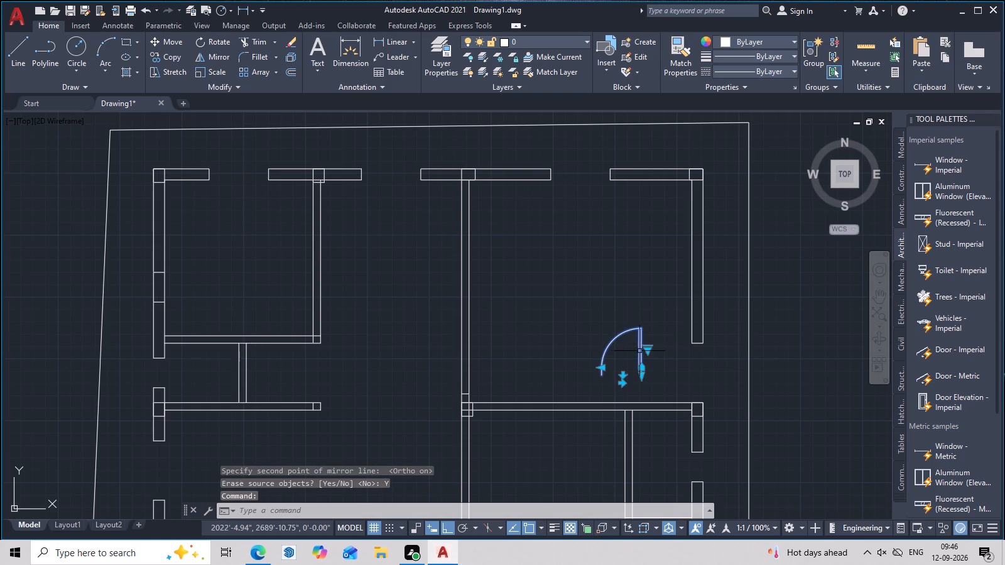
type("ro")
key("space")
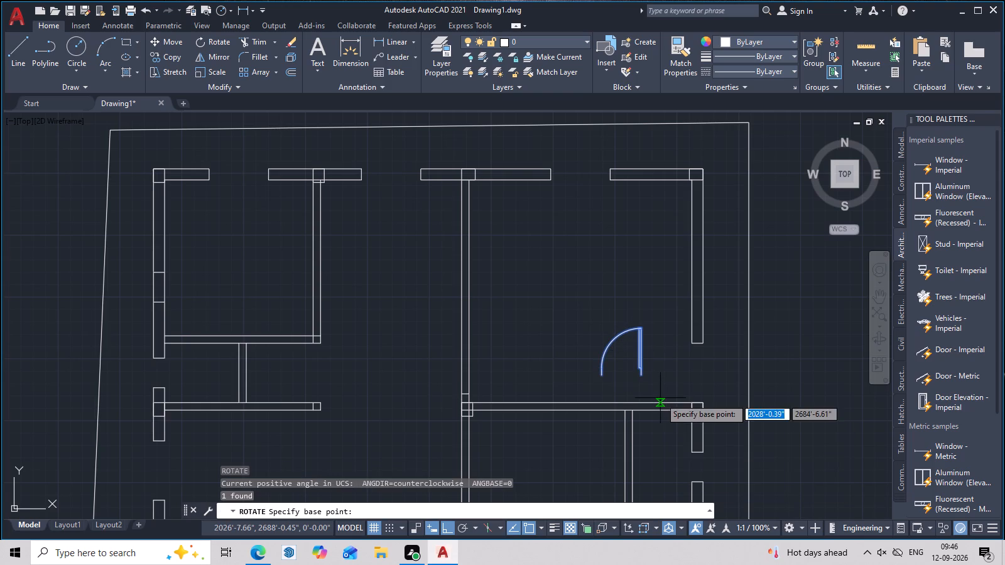
left_click(643, 379)
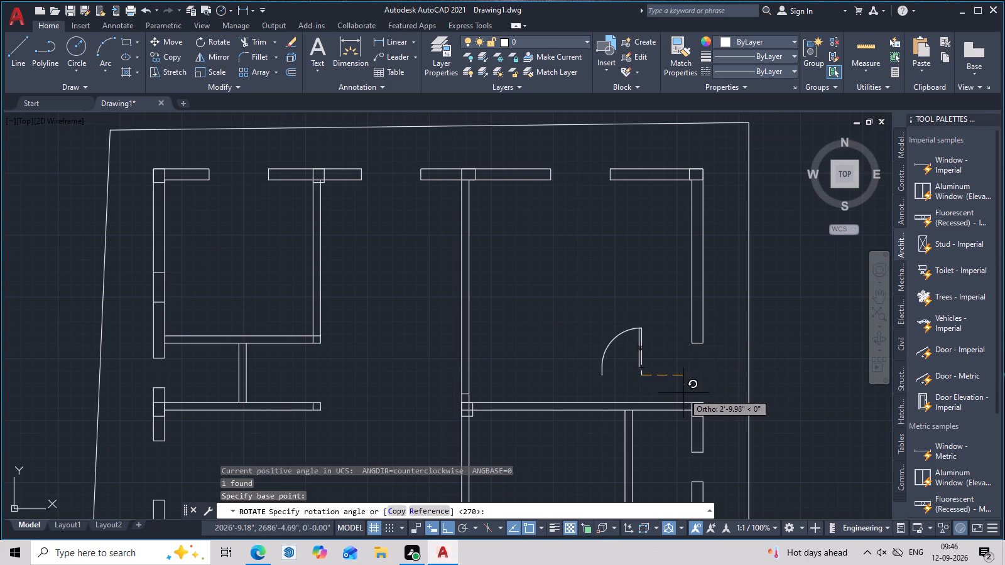
left_click(649, 385)
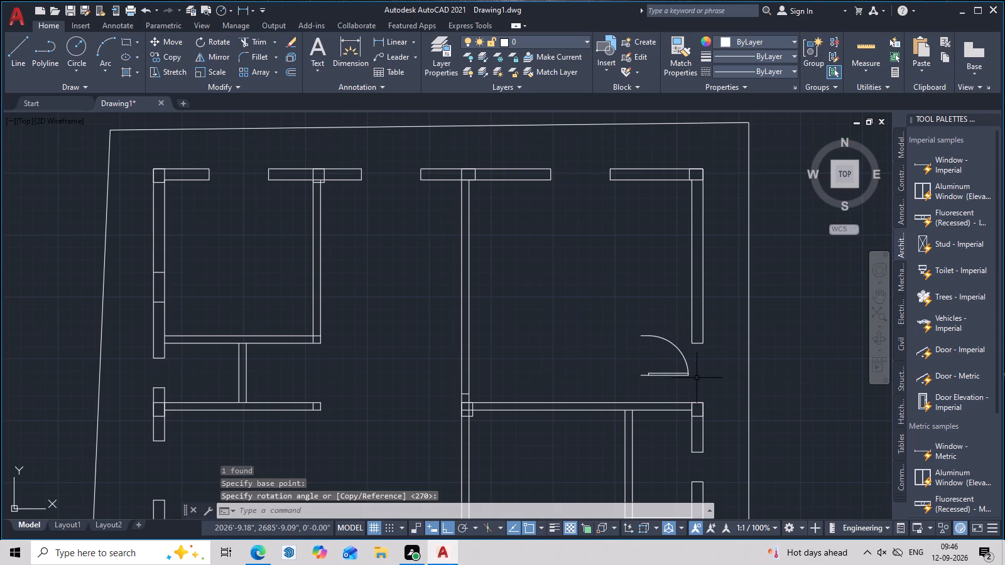
Move the rotated door block by its southwest corner, with Ortho off, onto the jamb line's west end in the northeast room's west partition.
left_click(682, 374)
type("m")
key("space")
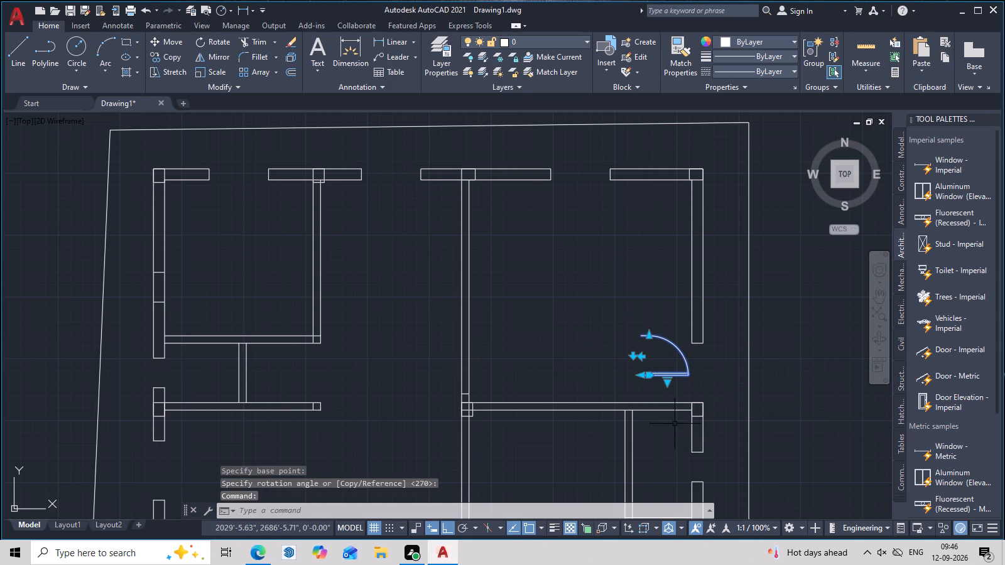
scroll(630, 405, "up", 2)
left_click(660, 336)
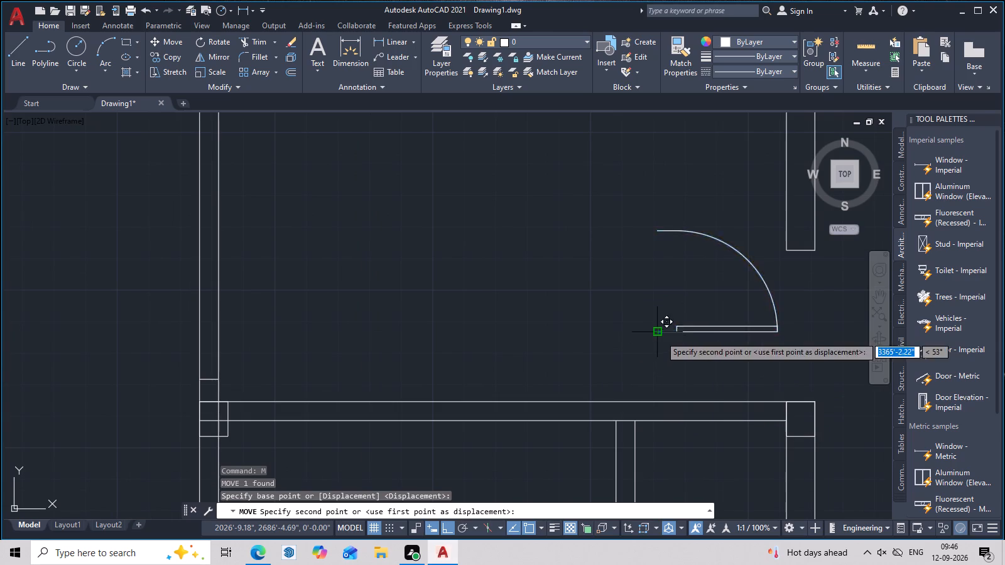
key("F8")
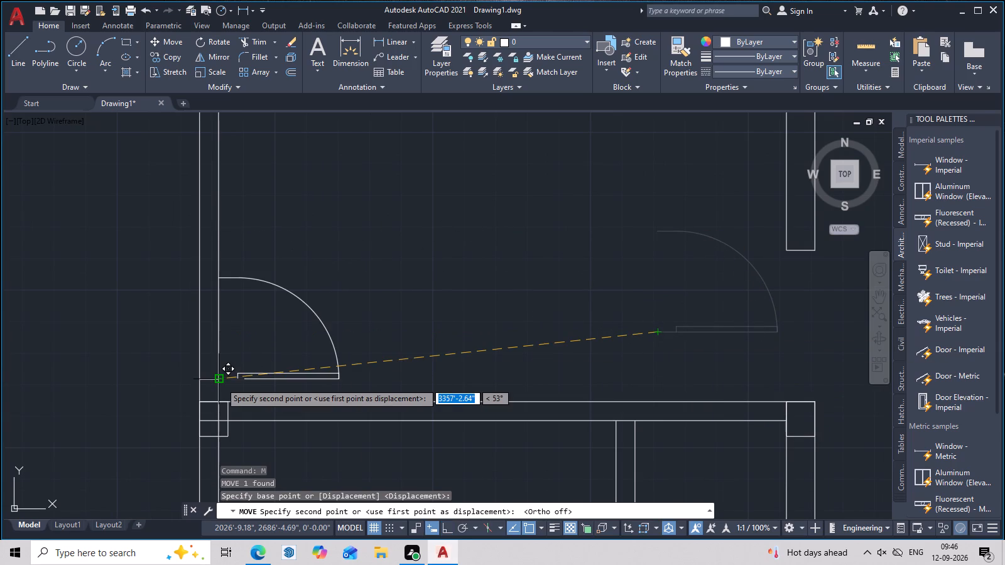
scroll(204, 384, "up", 3)
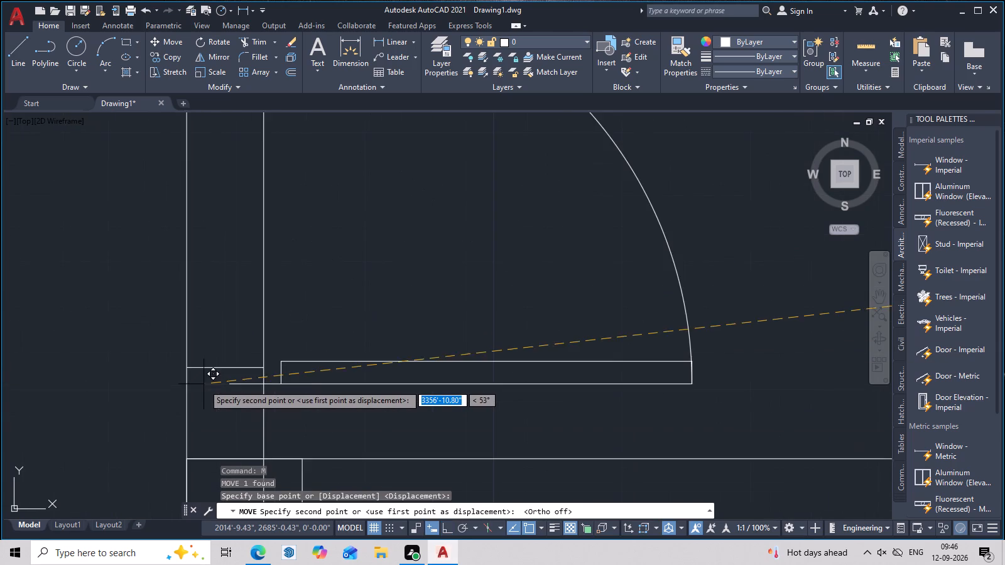
middle_click_drag(222, 381, 378, 370)
left_click(344, 358)
scroll(431, 337, "down", 2)
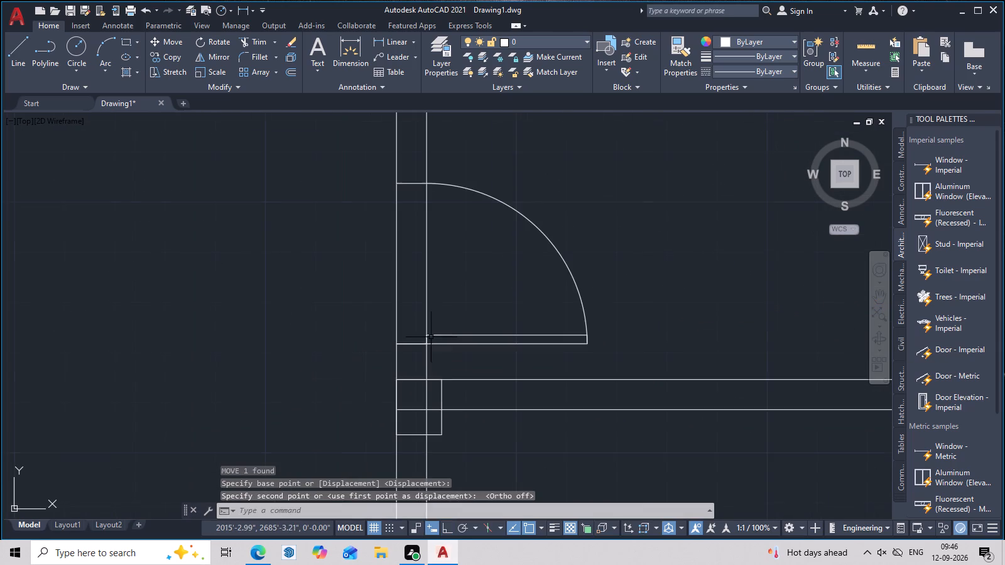
middle_click_drag(454, 330, 462, 381)
key("Escape")
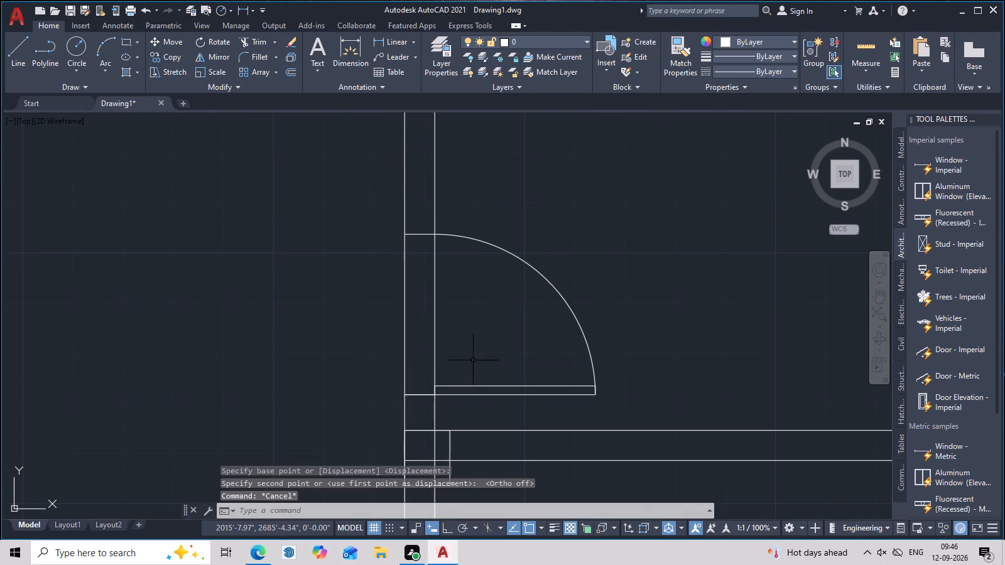
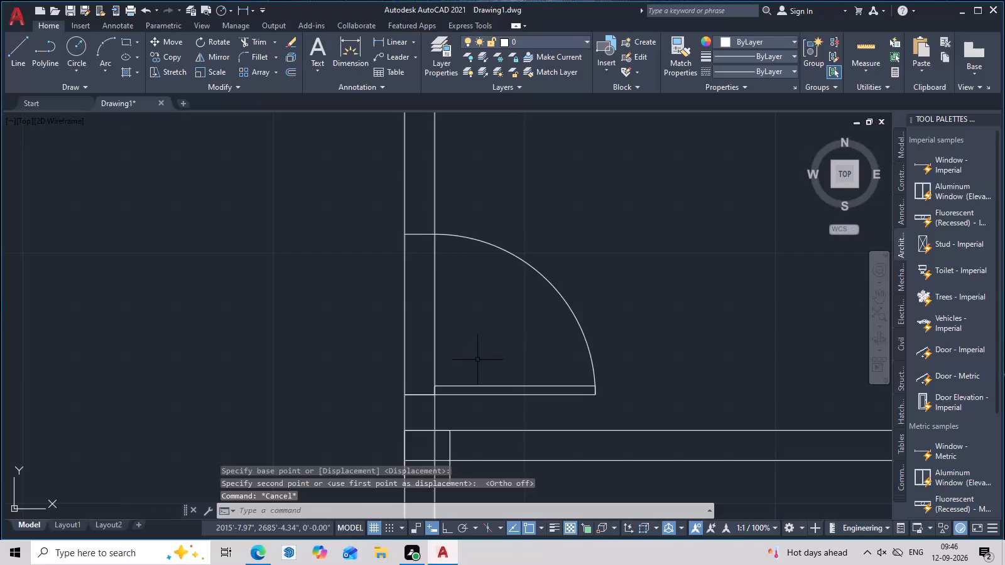
Trim the east line of the northeast room's west partition across the door opening between the two jamb lines.
type("tr")
key("space")
left_click(436, 325)
scroll(440, 329, "down", 2)
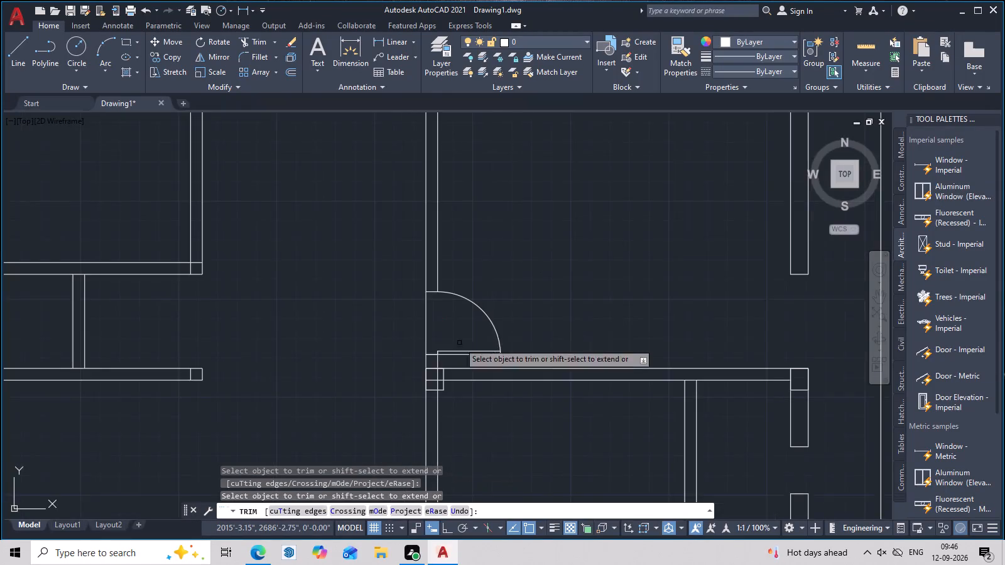
middle_click_drag(479, 358, 514, 390)
scroll(477, 355, "up", 1)
key("Escape")
Draw a short jamb line across the southeast room's west partition, just north of the south wall.
scroll(293, 358, "down", 2)
middle_click_drag(221, 363, 452, 376)
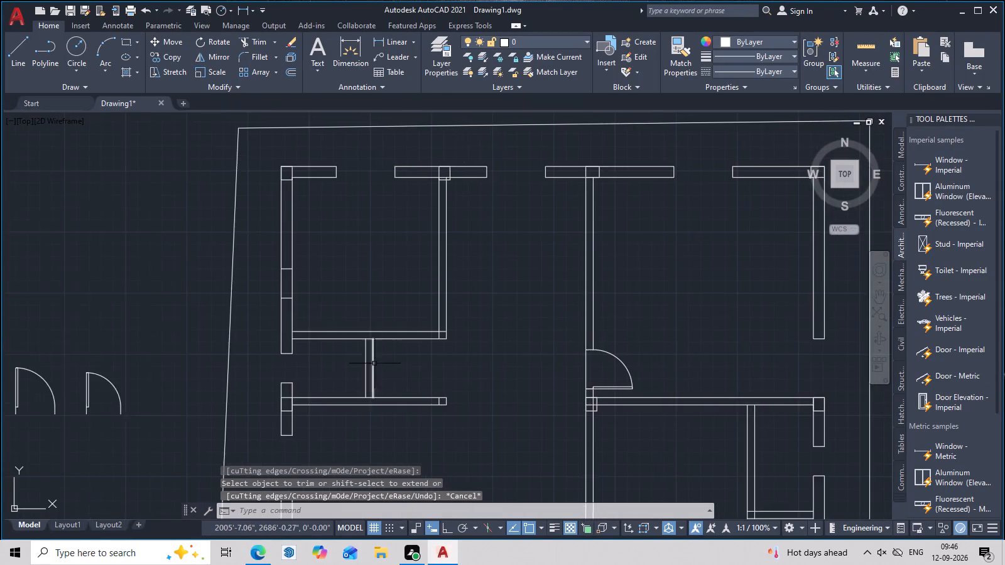
scroll(331, 354, "up", 2)
middle_click_drag(527, 380, 473, 348)
scroll(463, 328, "down", 2)
middle_click_drag(479, 406, 376, 316)
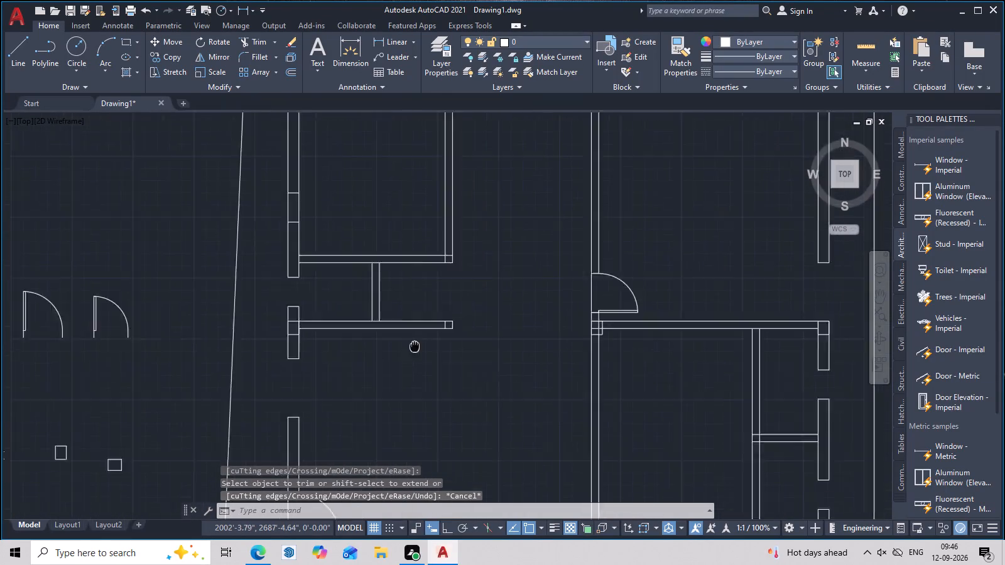
middle_click_drag(376, 316, 374, 313)
scroll(412, 418, "down", 2)
middle_click_drag(453, 422, 428, 353)
scroll(463, 369, "up", 2)
middle_click_drag(465, 399, 474, 373)
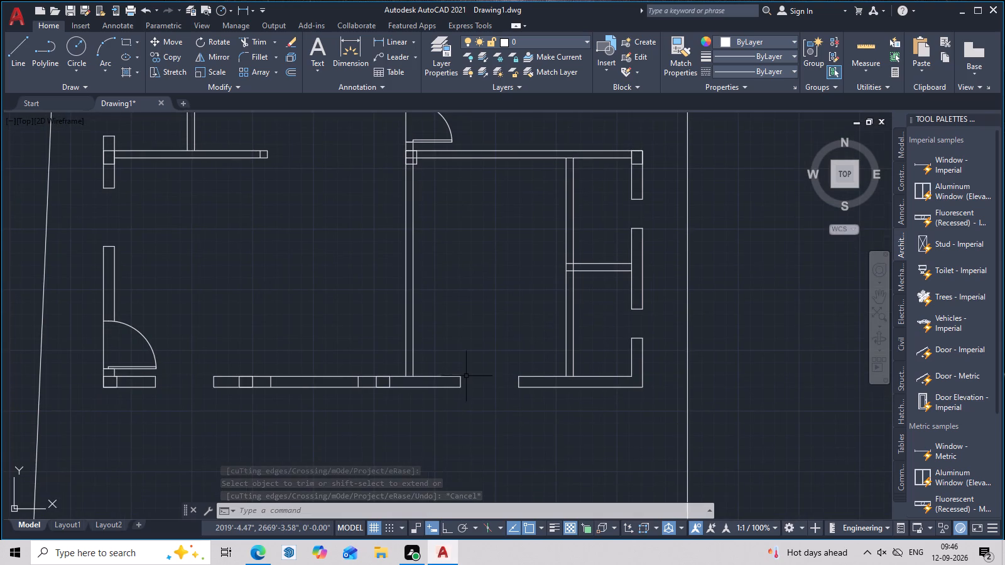
key("Escape")
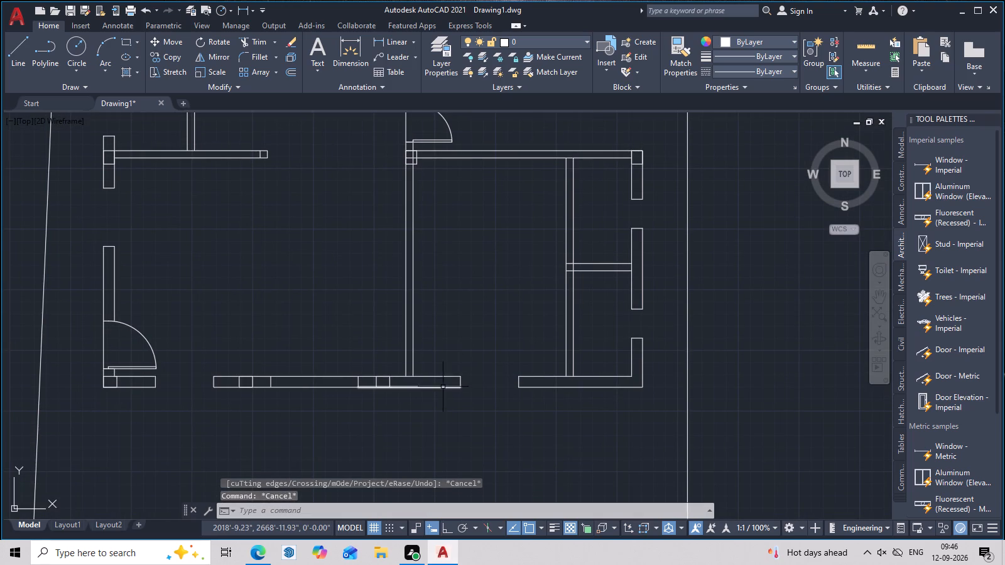
middle_click_drag(429, 377, 454, 426)
type("l")
key("space")
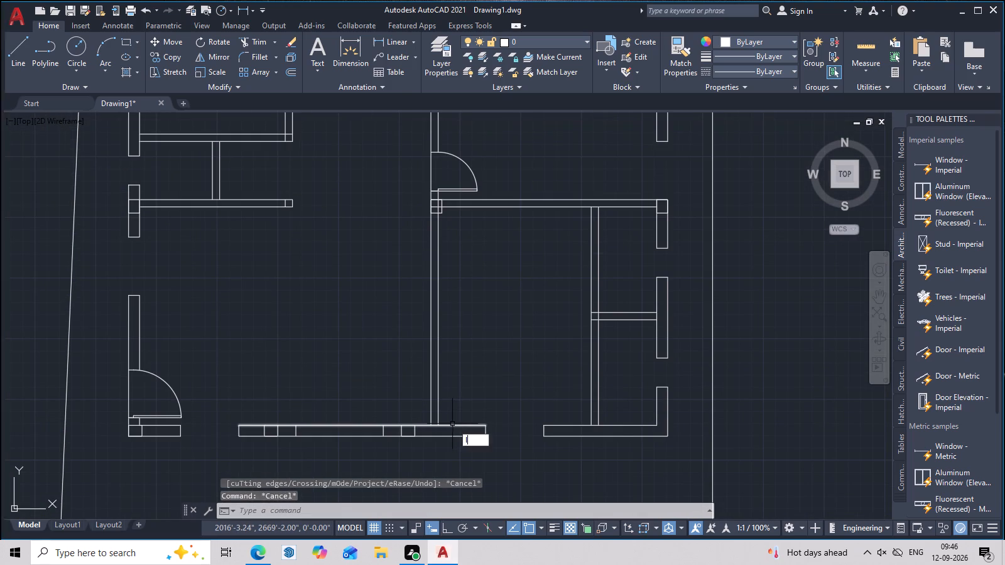
scroll(452, 418, "up", 3)
middle_click_drag(446, 409, 551, 360)
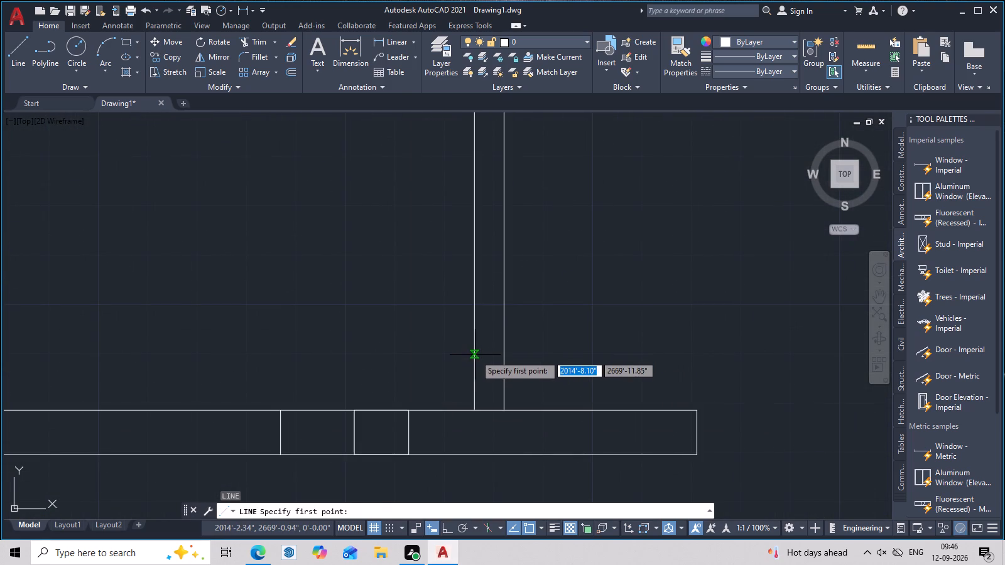
left_click(472, 360)
left_click(505, 360)
key("Escape")
Rotate the larger spare door block outside the plot by 270° about its southeast endpoint.
scroll(560, 379, "down", 2)
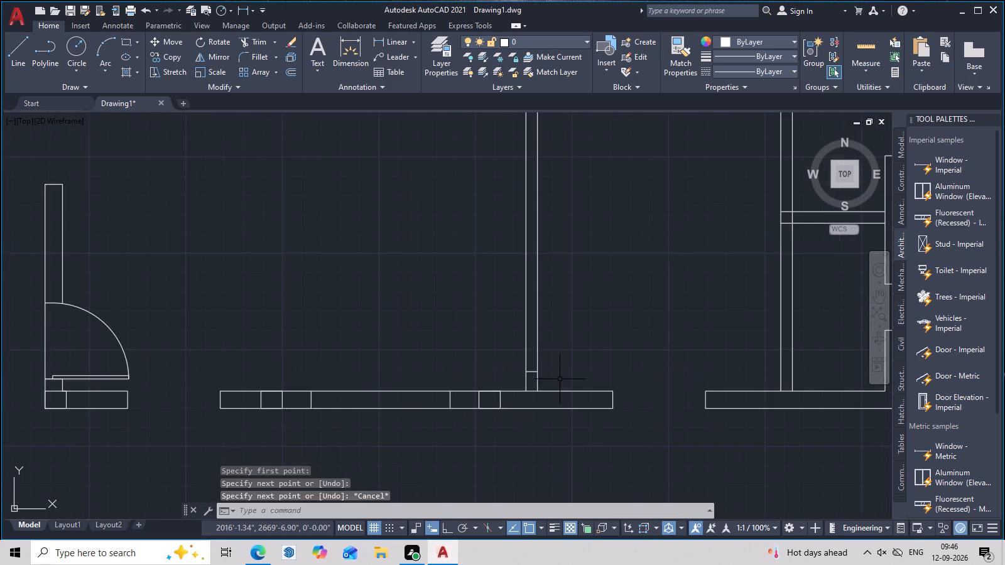
scroll(559, 379, "down", 2)
middle_click_drag(565, 380, 570, 398)
scroll(245, 341, "up", 2)
middle_click_drag(246, 344, 330, 390)
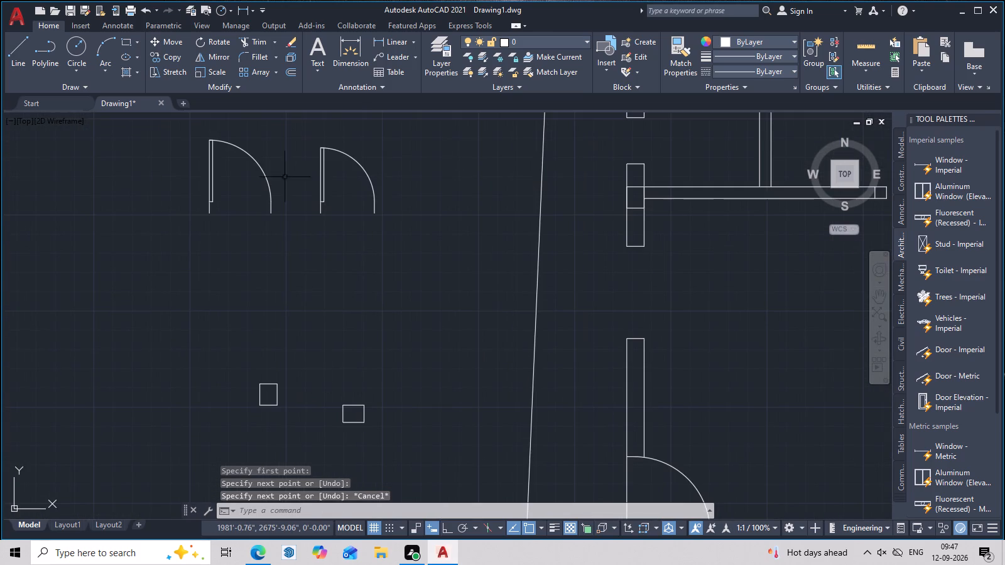
left_click(266, 188)
left_click(269, 187)
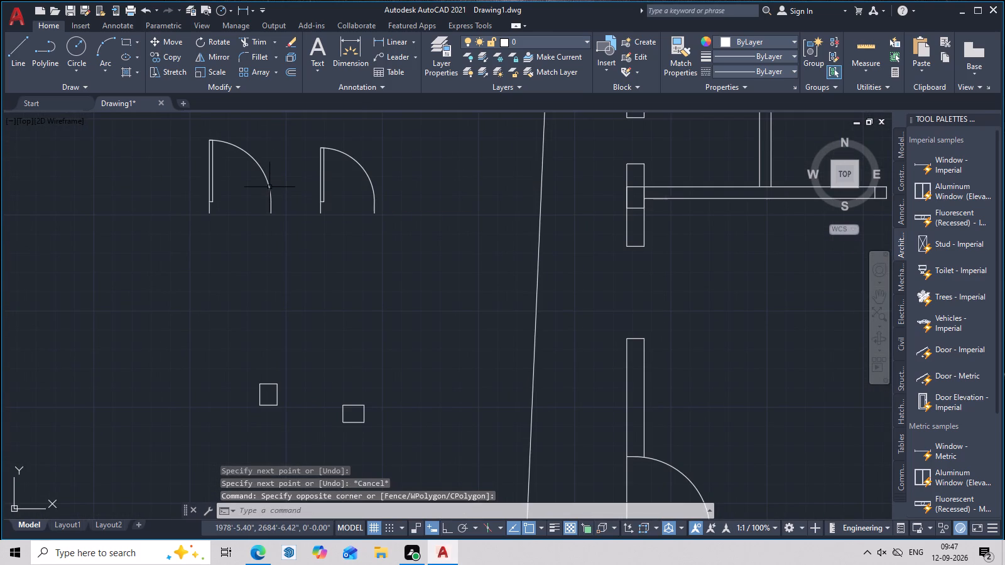
left_click(270, 187)
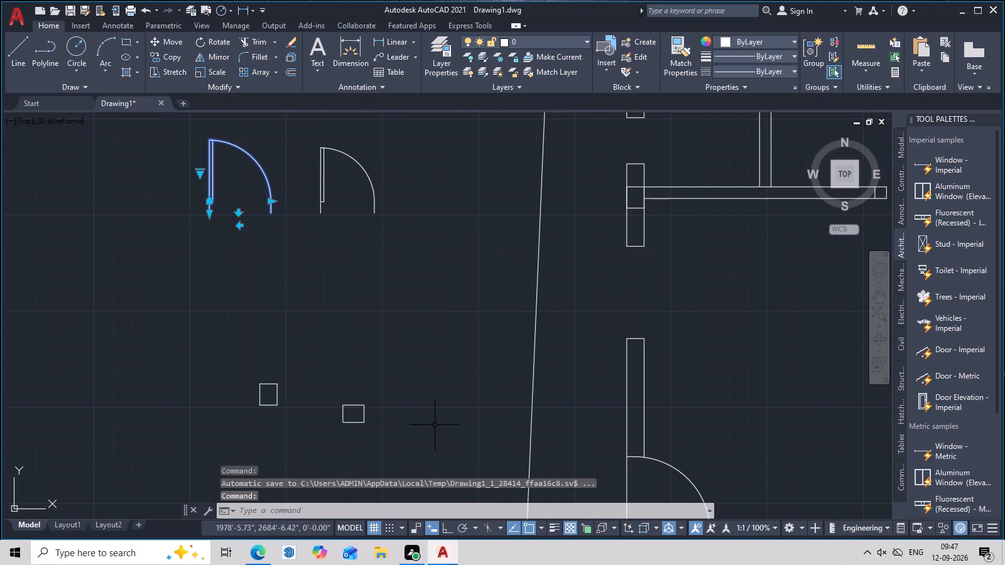
key("r")
key("o")
key("space")
left_click(273, 215)
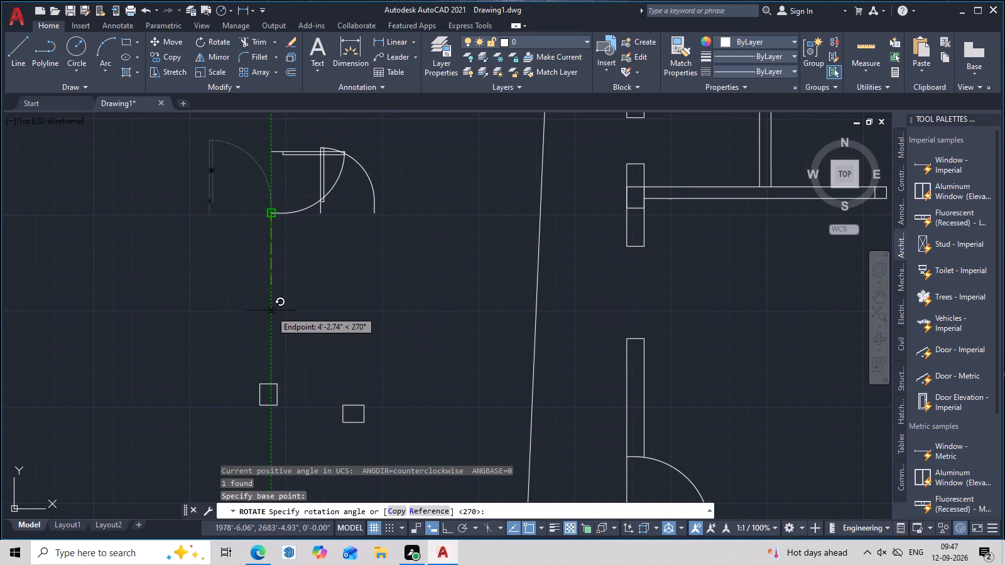
left_click(271, 311)
left_click(344, 168)
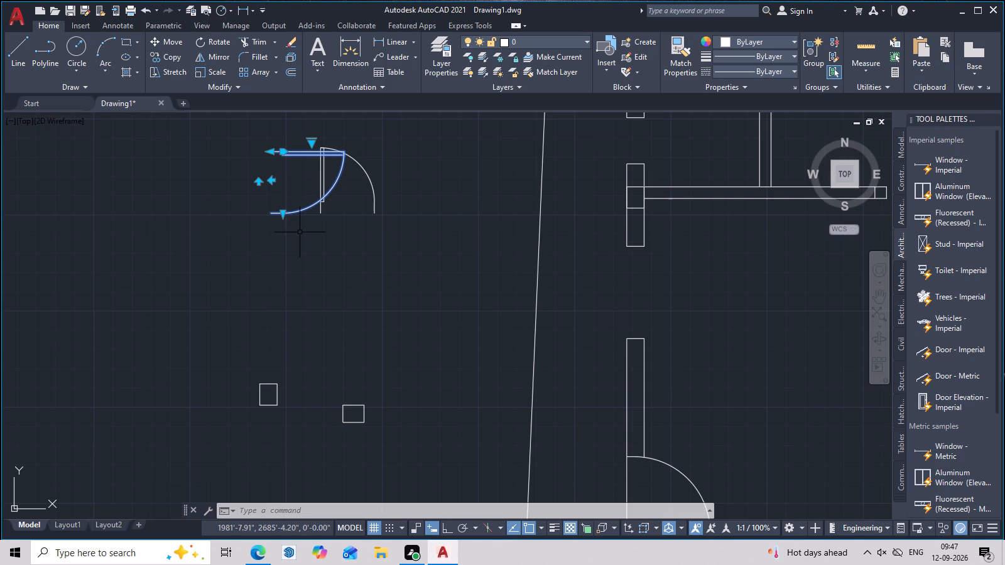
key("Escape")
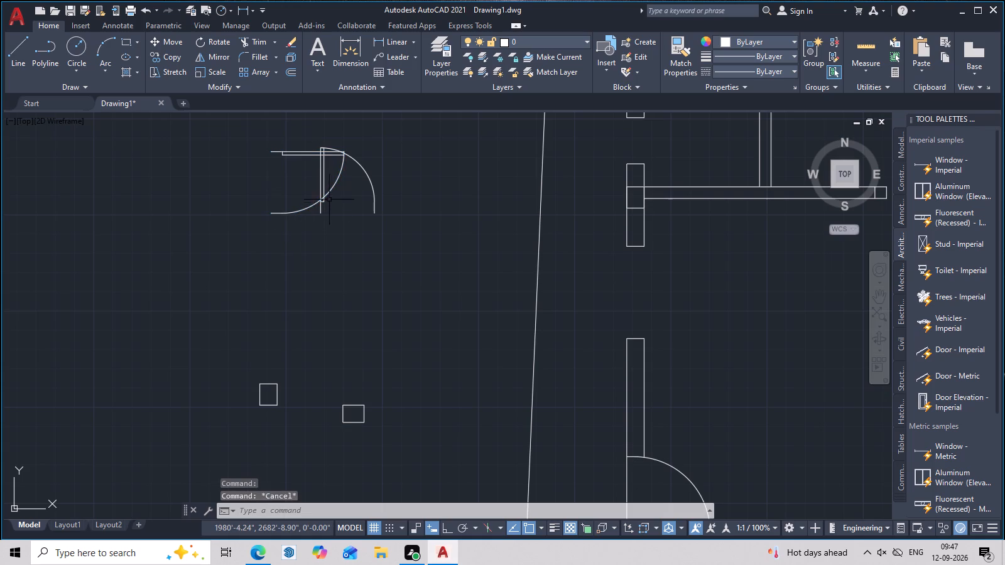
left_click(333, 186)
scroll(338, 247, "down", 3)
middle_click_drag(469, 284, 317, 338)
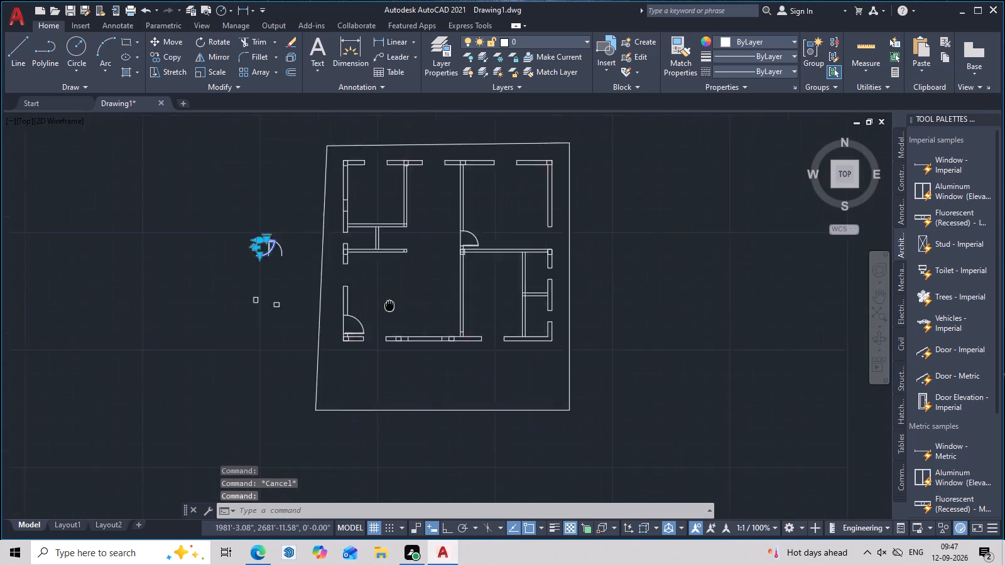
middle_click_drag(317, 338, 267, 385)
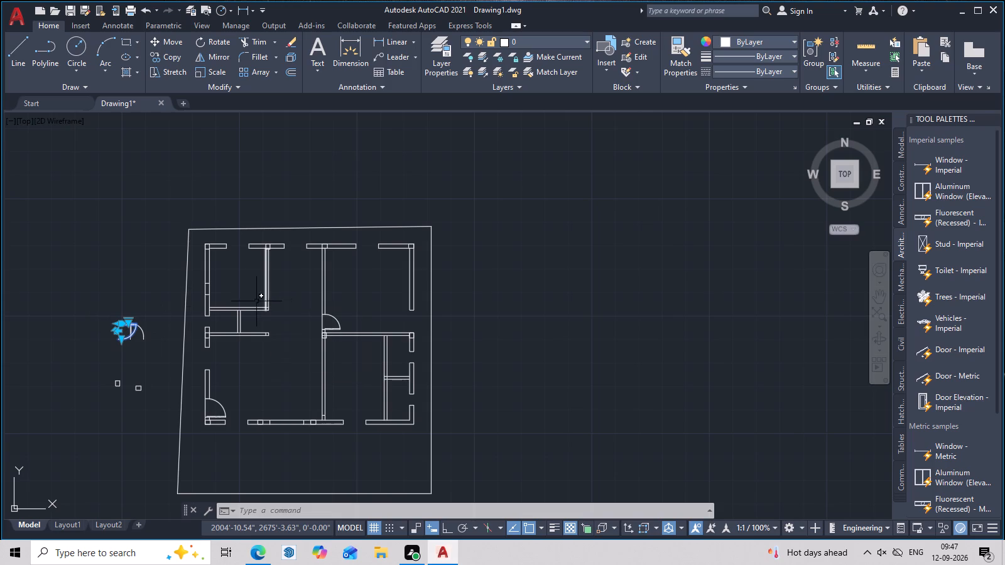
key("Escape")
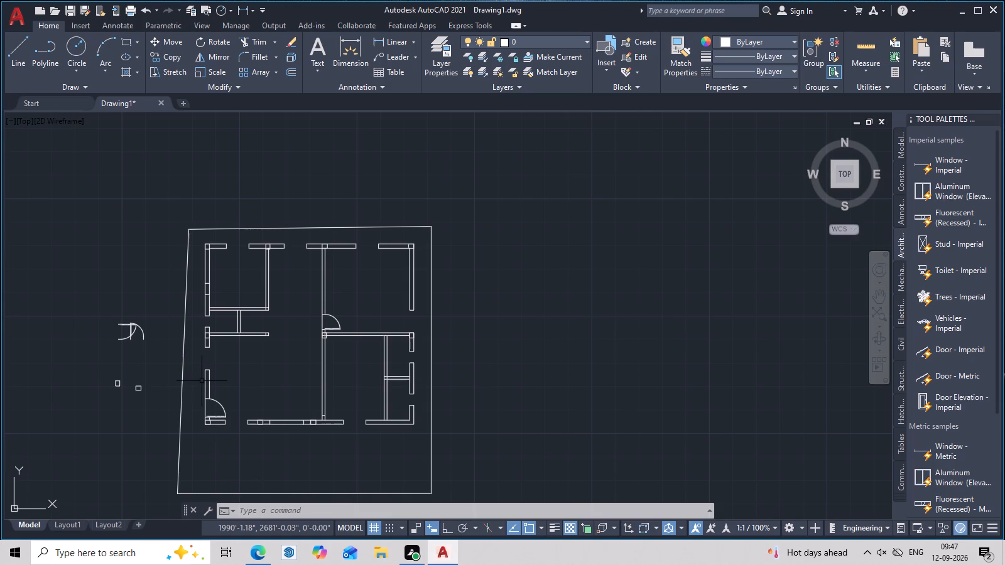
Check wall lengths and plot-boundary clearances along the north and west sides of the plan with Quick Measure.
scroll(396, 217, "up", 2)
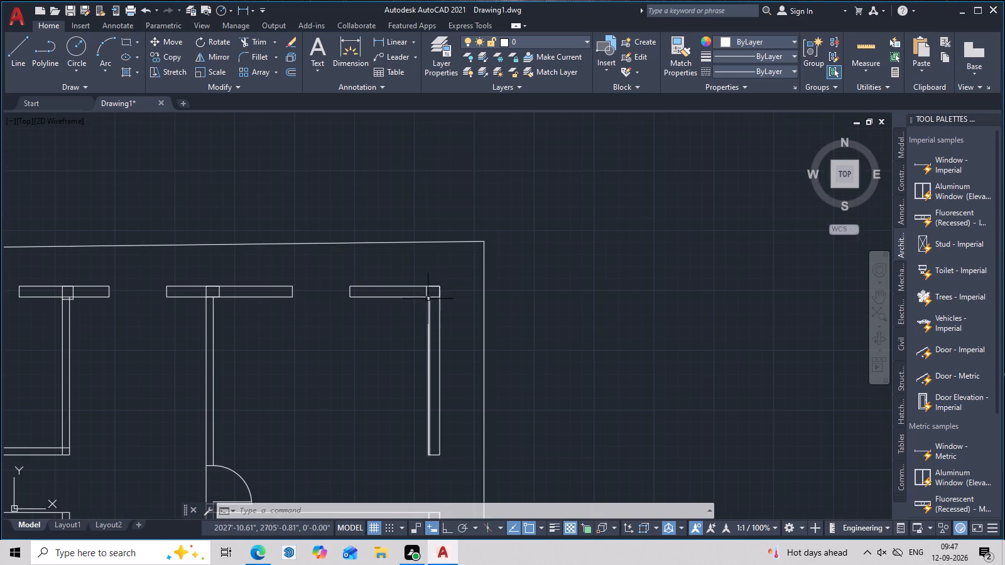
left_click(866, 41)
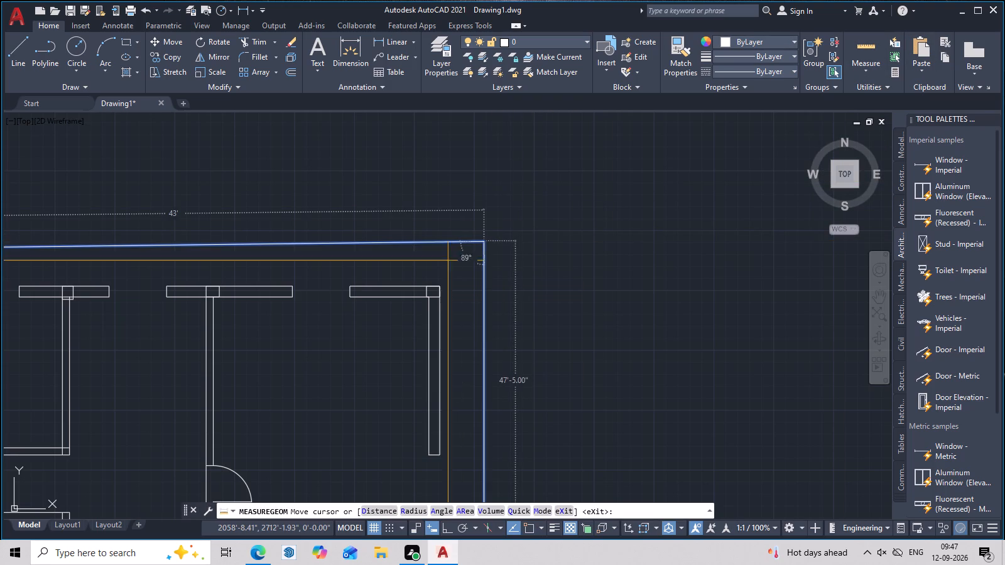
scroll(415, 272, "up", 3)
scroll(415, 272, "down", 2)
middle_click_drag(333, 284, 510, 262)
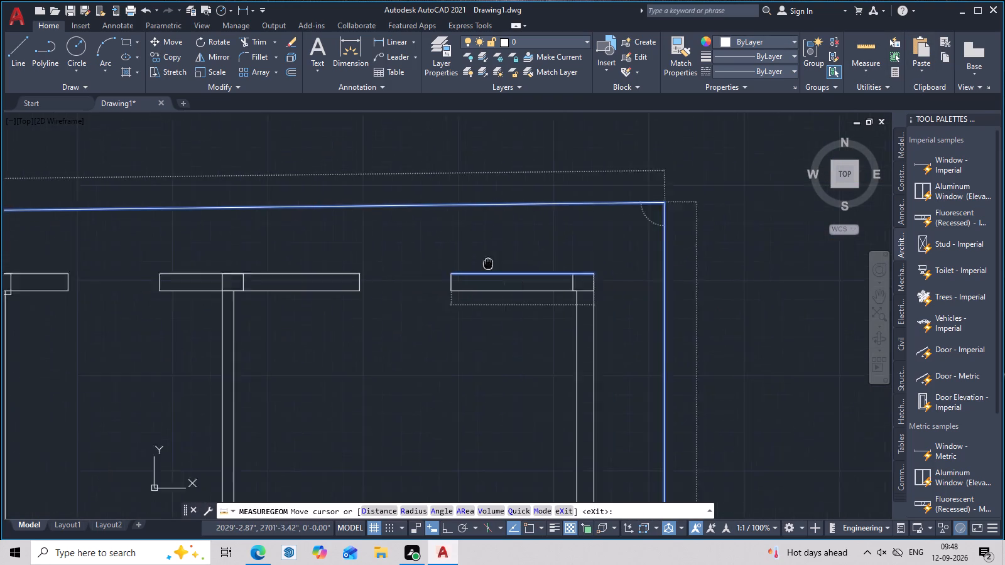
middle_click_drag(510, 262, 643, 266)
scroll(186, 264, "up", 2)
scroll(186, 264, "down", 2)
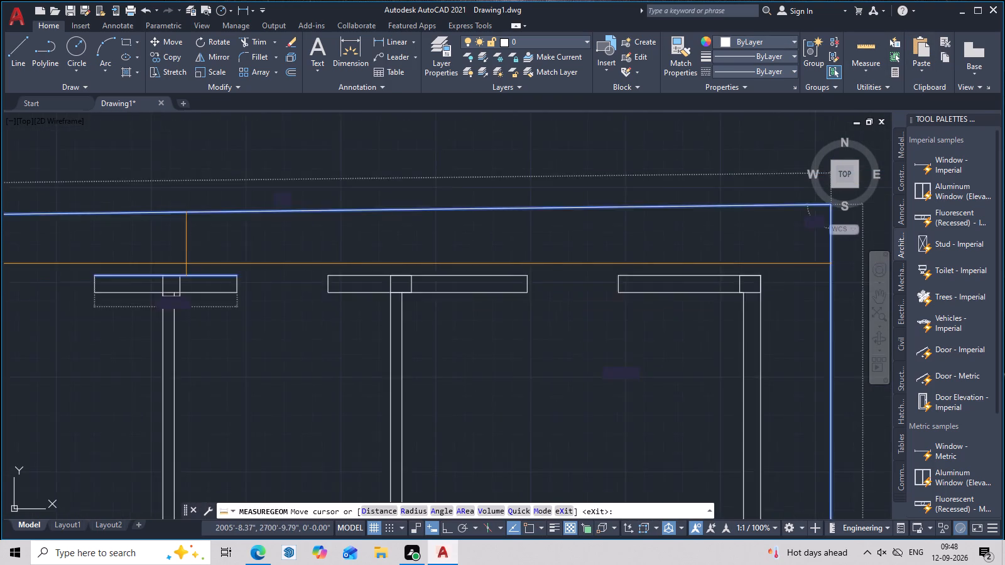
scroll(186, 264, "down", 3)
middle_click_drag(196, 298, 398, 277)
scroll(307, 395, "up", 2)
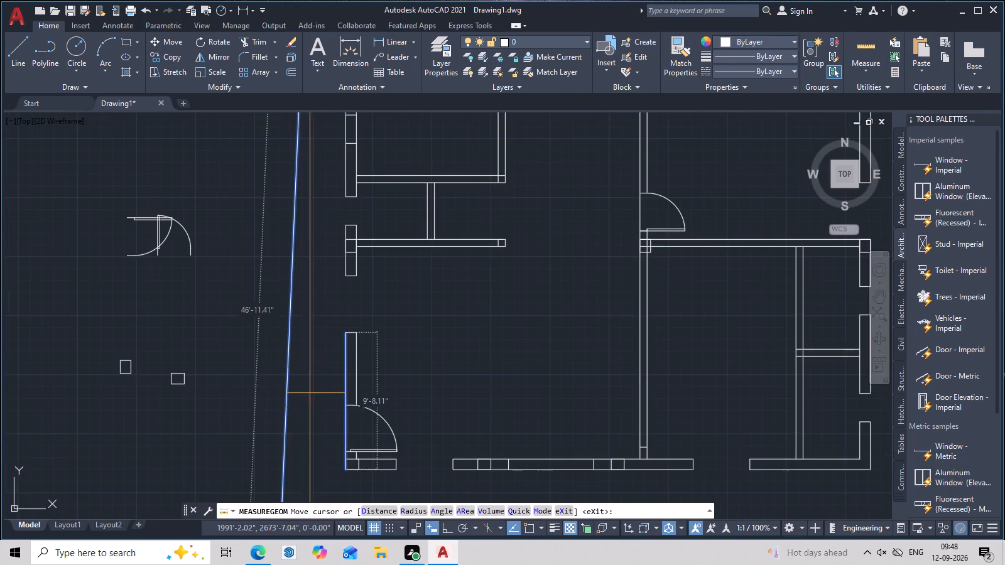
key("Escape")
Mirror the rotated spare door block about a nearly horizontal line just north of it, keeping the source door.
scroll(327, 380, "down", 3)
middle_click_drag(373, 380, 403, 395)
scroll(350, 392, "up", 3)
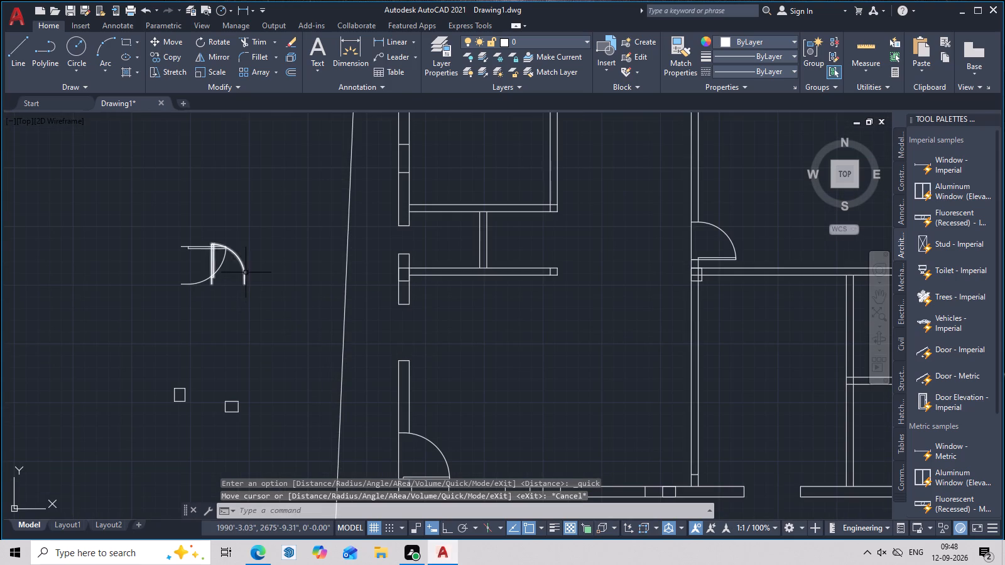
left_click(246, 271)
key("Escape")
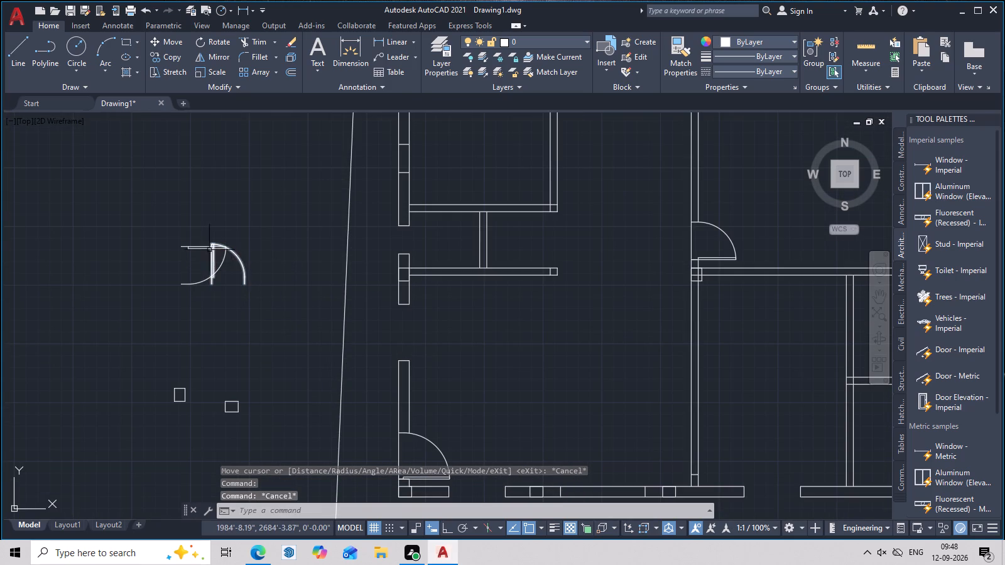
left_click(193, 249)
type("mi")
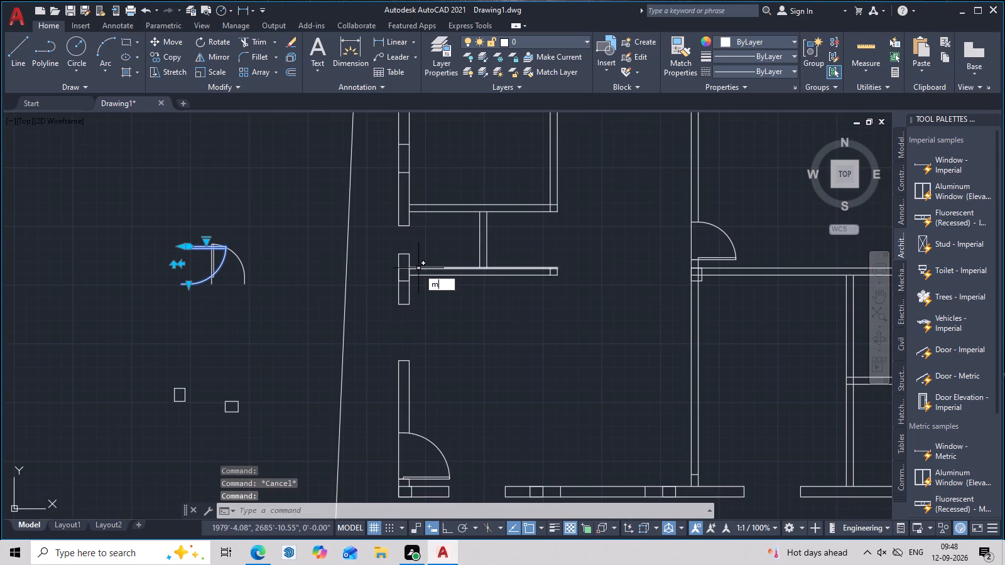
key("space")
left_click(189, 238)
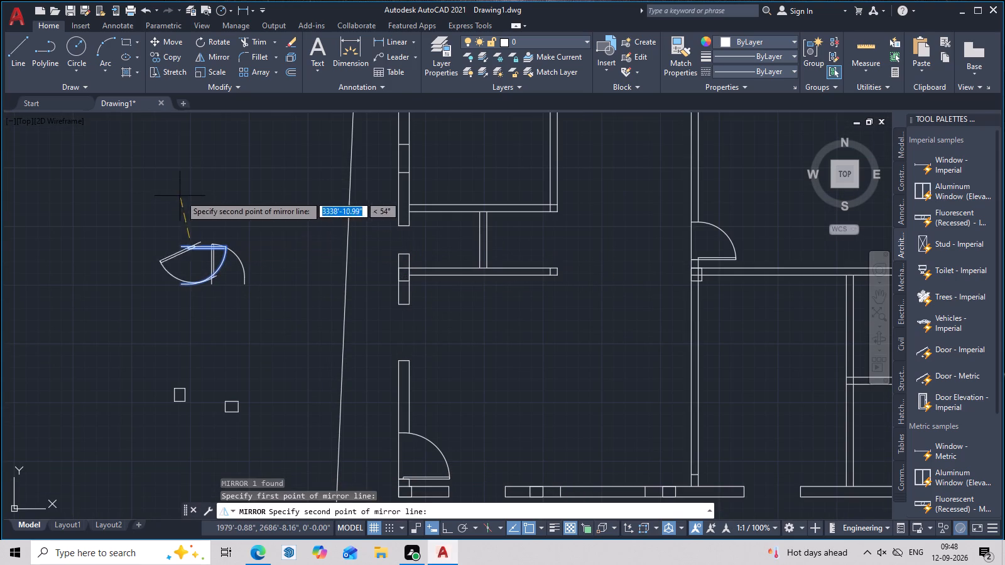
left_click(274, 236)
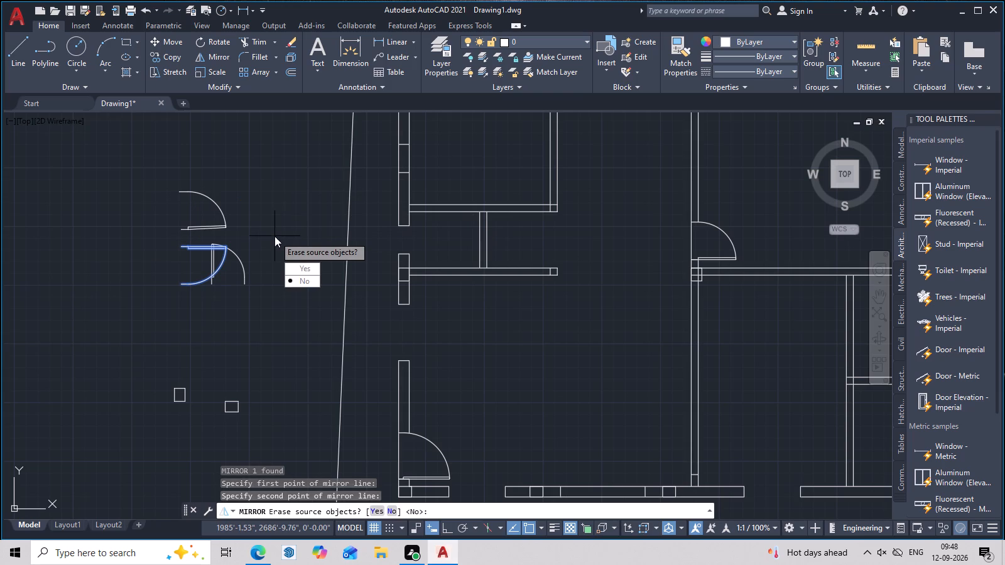
left_click_drag(300, 277, 274, 236)
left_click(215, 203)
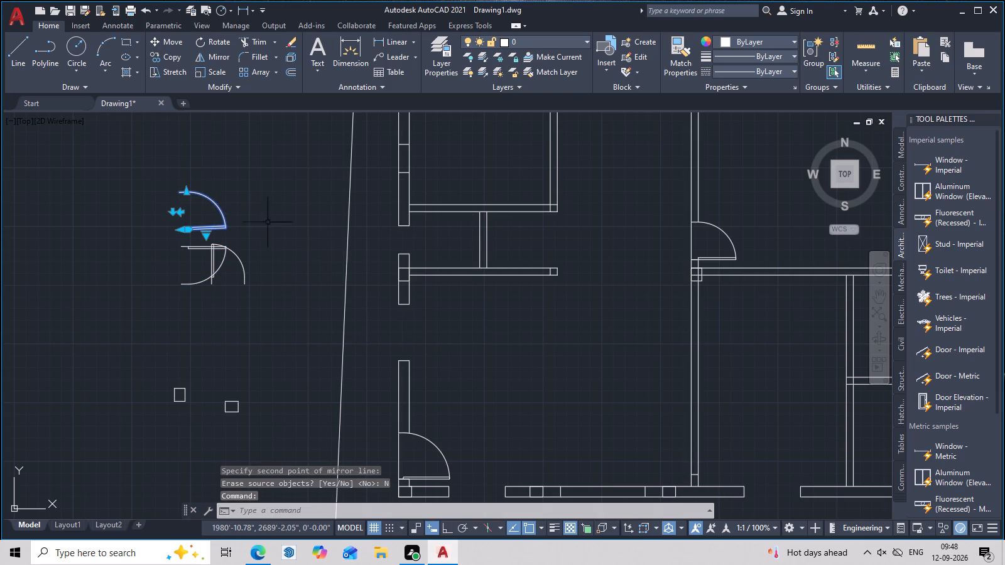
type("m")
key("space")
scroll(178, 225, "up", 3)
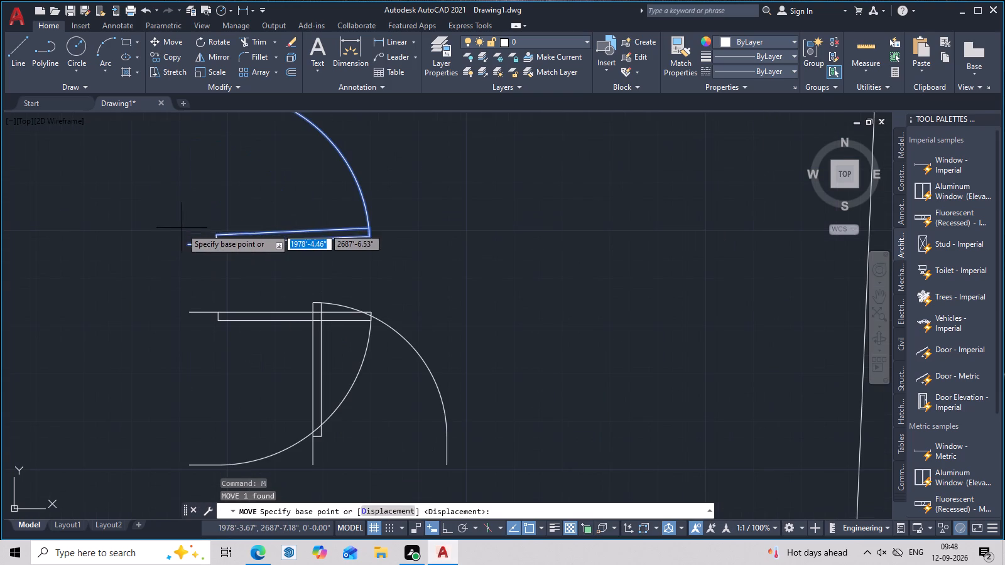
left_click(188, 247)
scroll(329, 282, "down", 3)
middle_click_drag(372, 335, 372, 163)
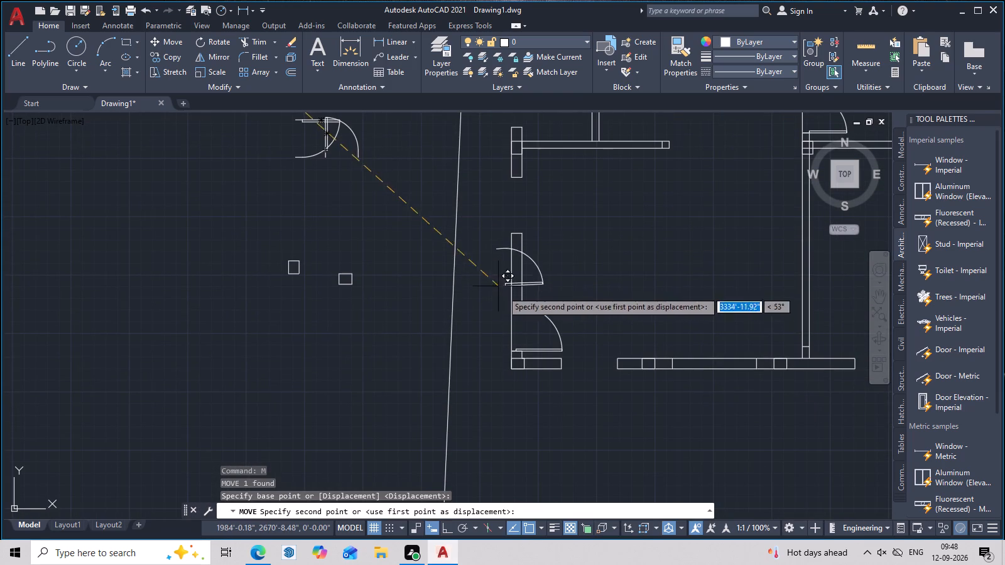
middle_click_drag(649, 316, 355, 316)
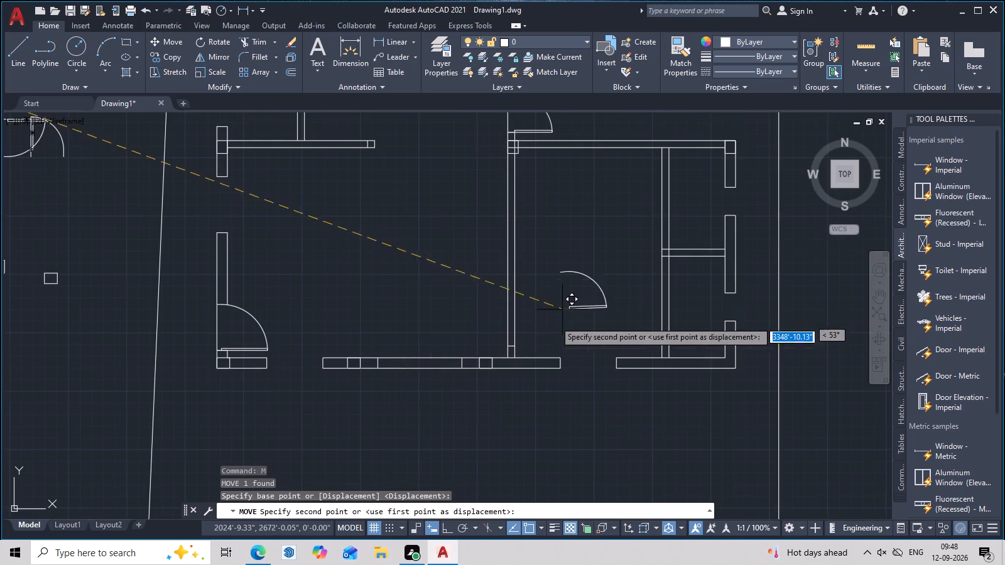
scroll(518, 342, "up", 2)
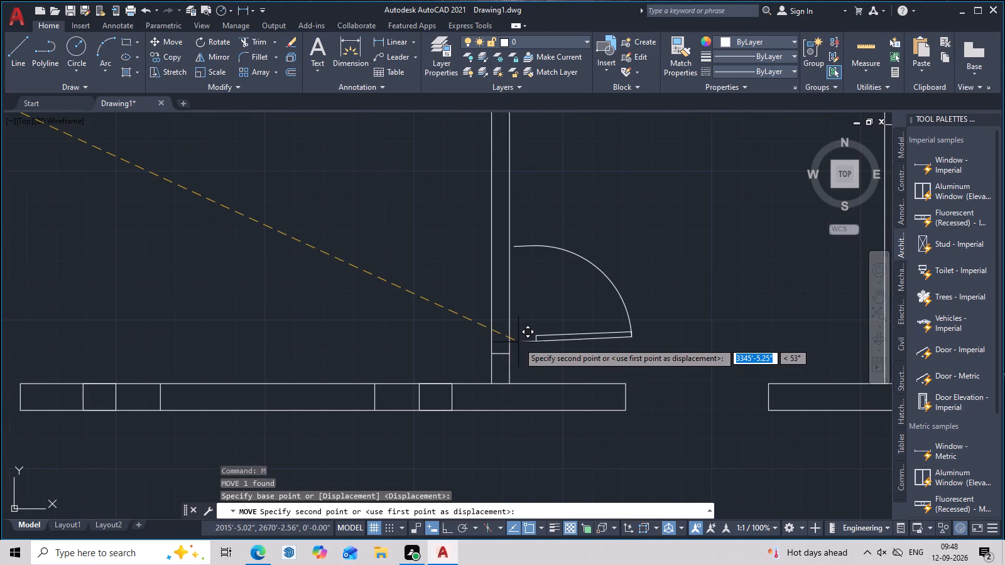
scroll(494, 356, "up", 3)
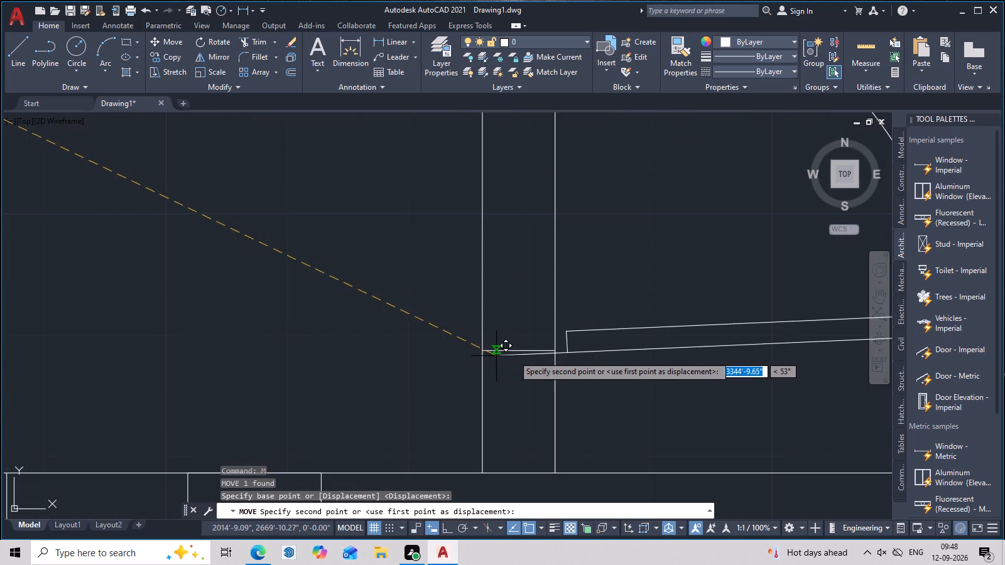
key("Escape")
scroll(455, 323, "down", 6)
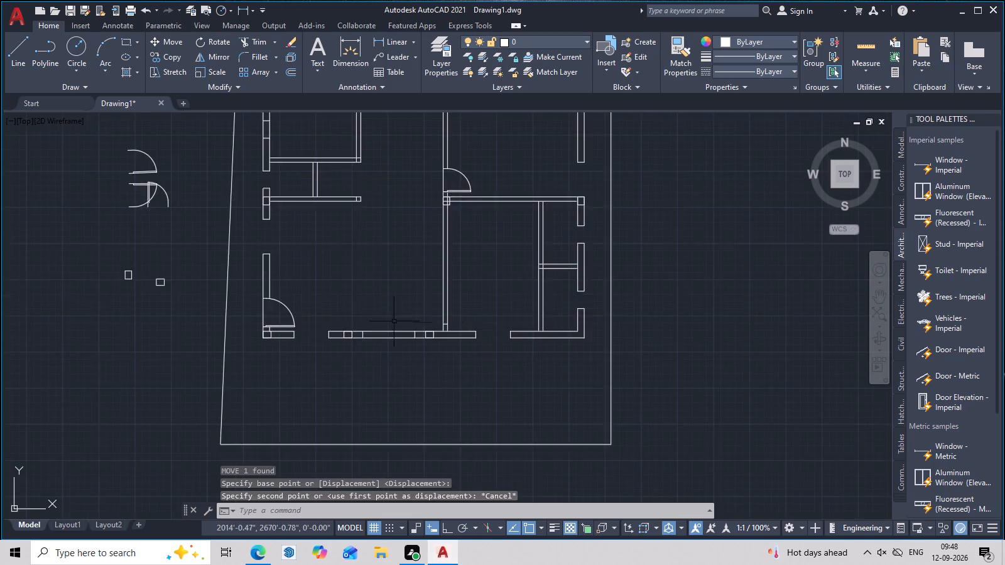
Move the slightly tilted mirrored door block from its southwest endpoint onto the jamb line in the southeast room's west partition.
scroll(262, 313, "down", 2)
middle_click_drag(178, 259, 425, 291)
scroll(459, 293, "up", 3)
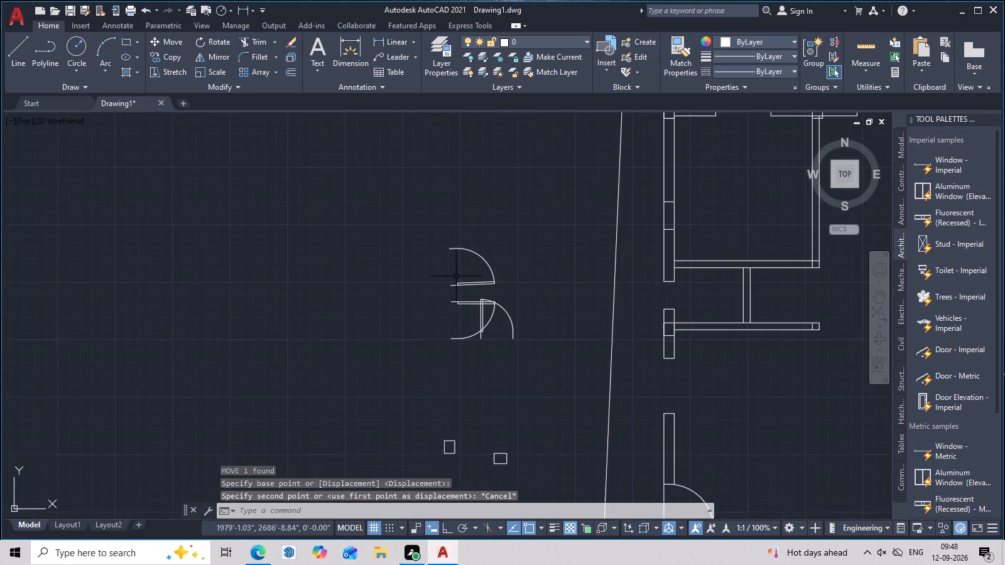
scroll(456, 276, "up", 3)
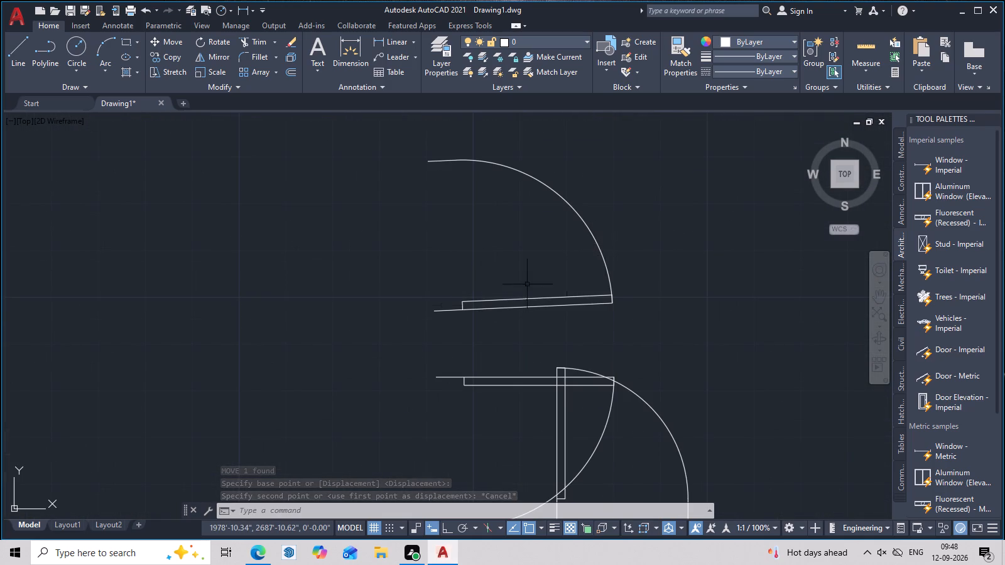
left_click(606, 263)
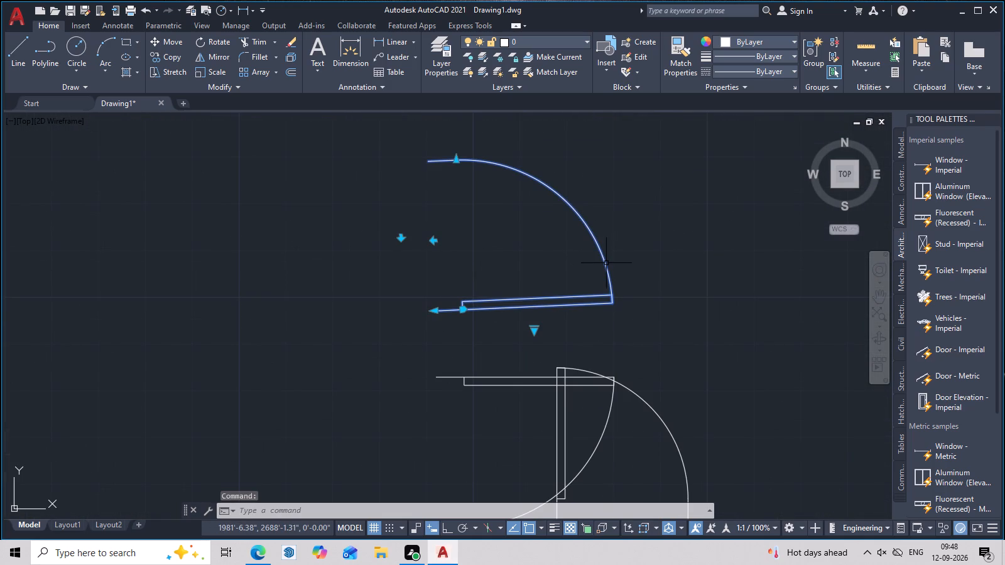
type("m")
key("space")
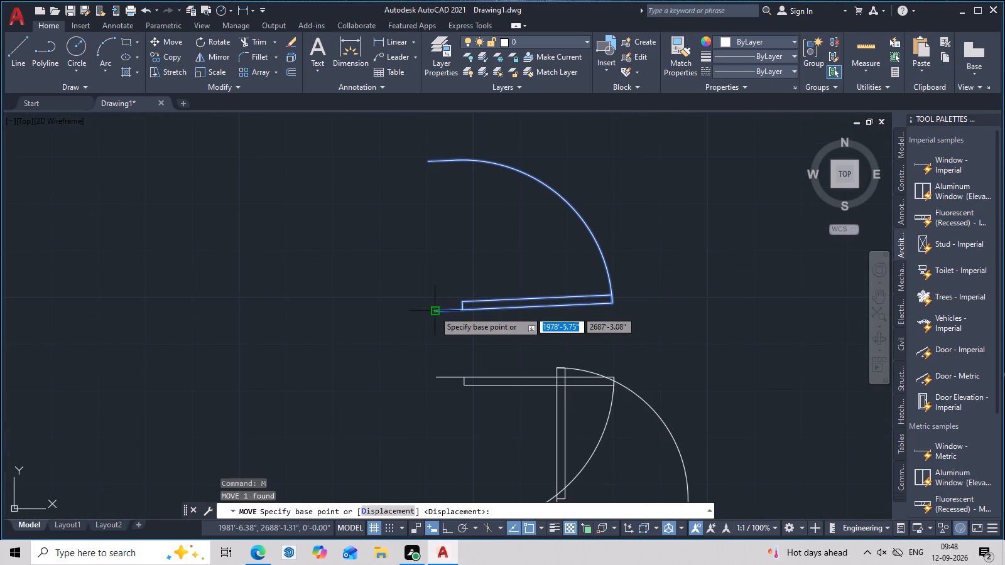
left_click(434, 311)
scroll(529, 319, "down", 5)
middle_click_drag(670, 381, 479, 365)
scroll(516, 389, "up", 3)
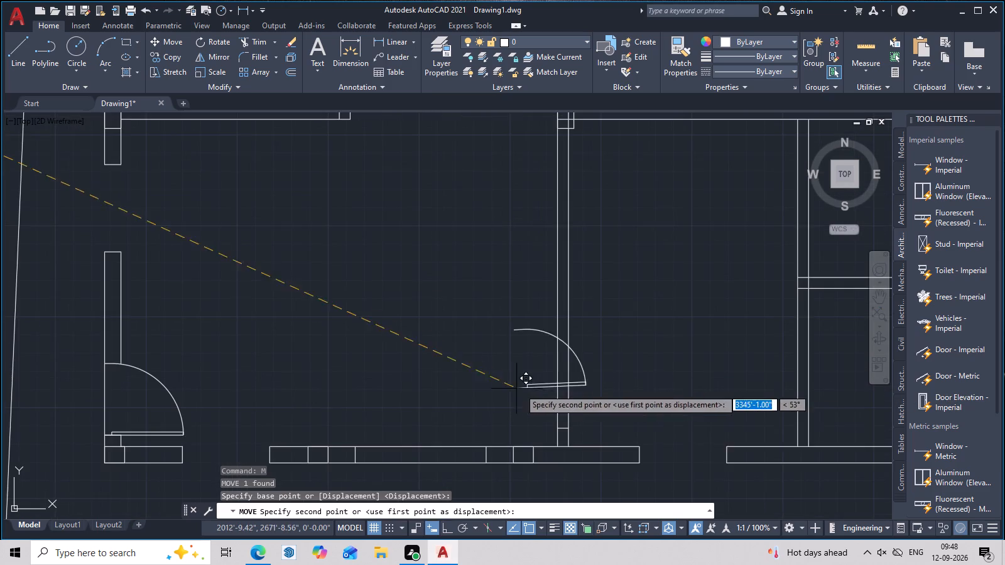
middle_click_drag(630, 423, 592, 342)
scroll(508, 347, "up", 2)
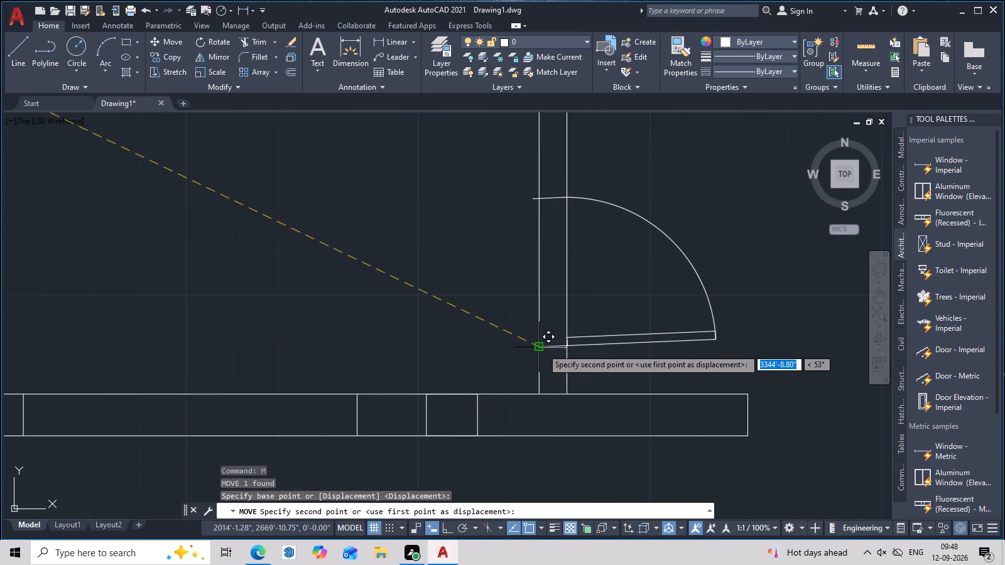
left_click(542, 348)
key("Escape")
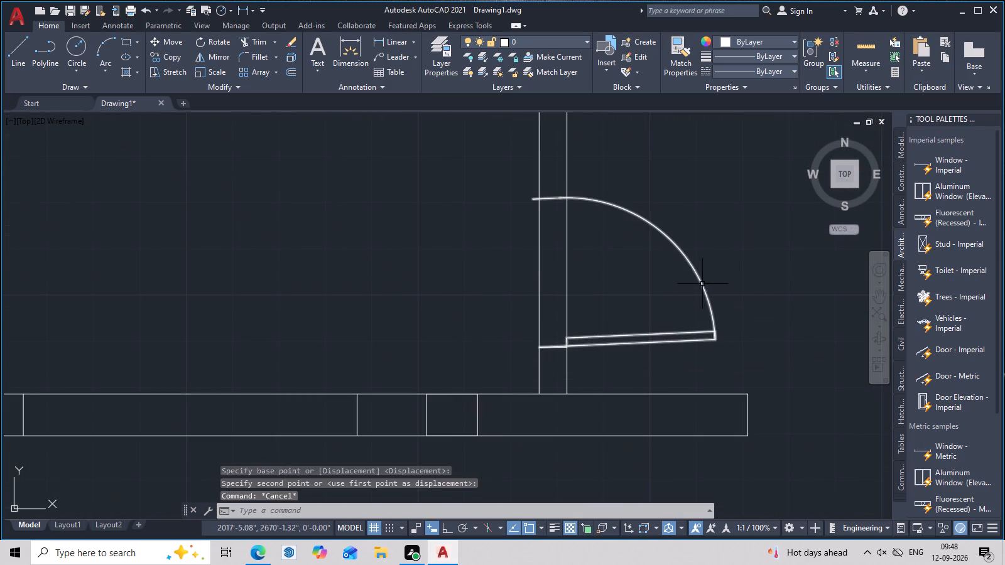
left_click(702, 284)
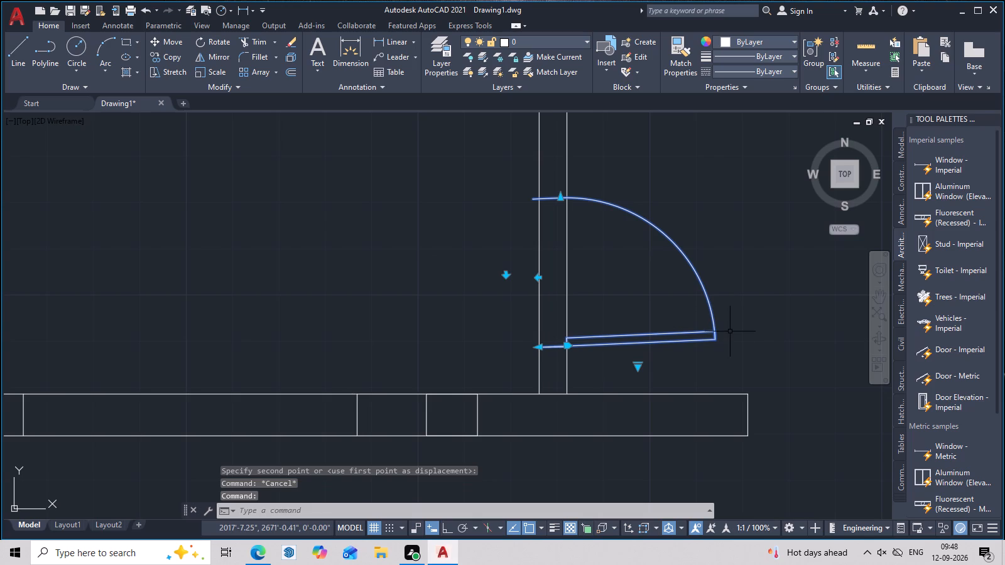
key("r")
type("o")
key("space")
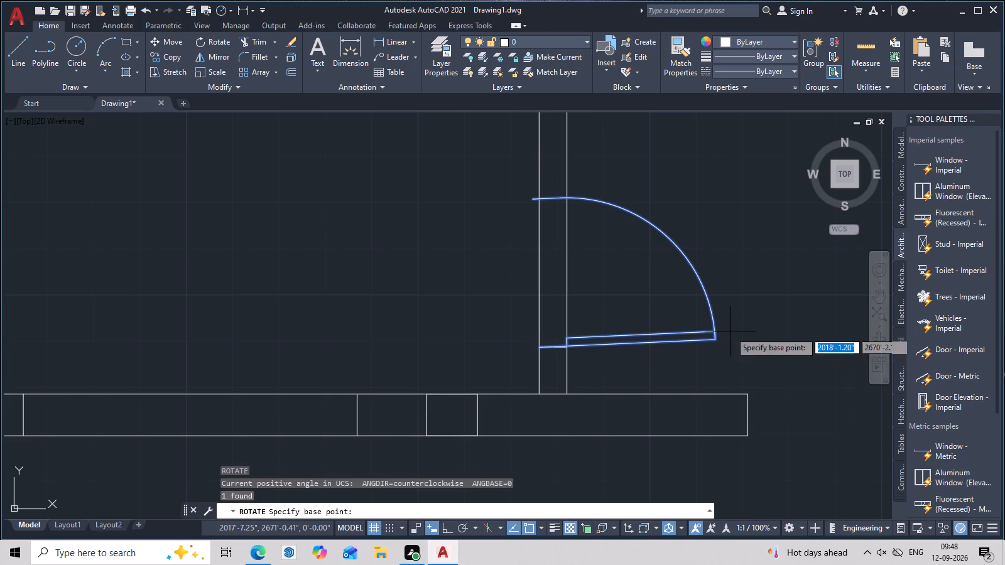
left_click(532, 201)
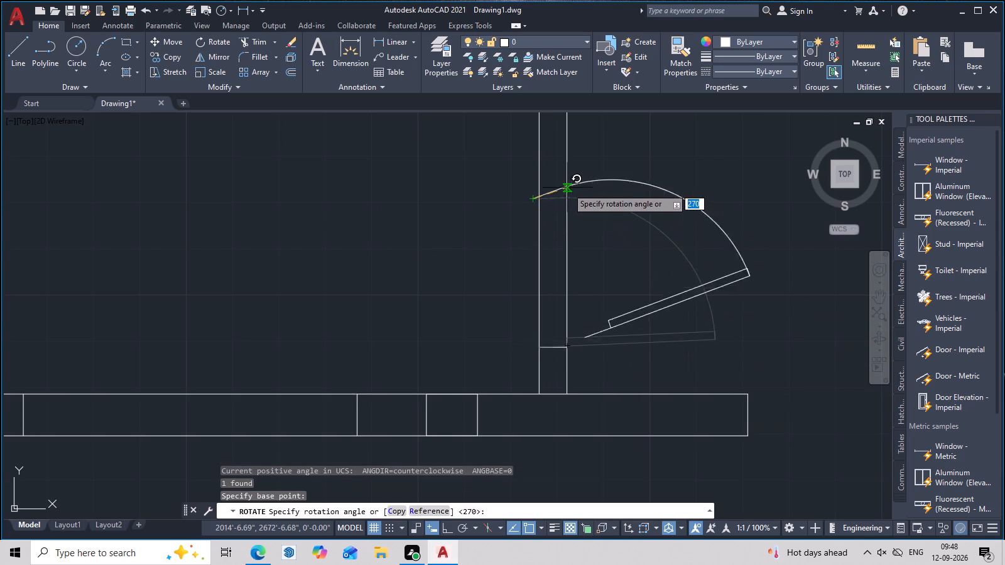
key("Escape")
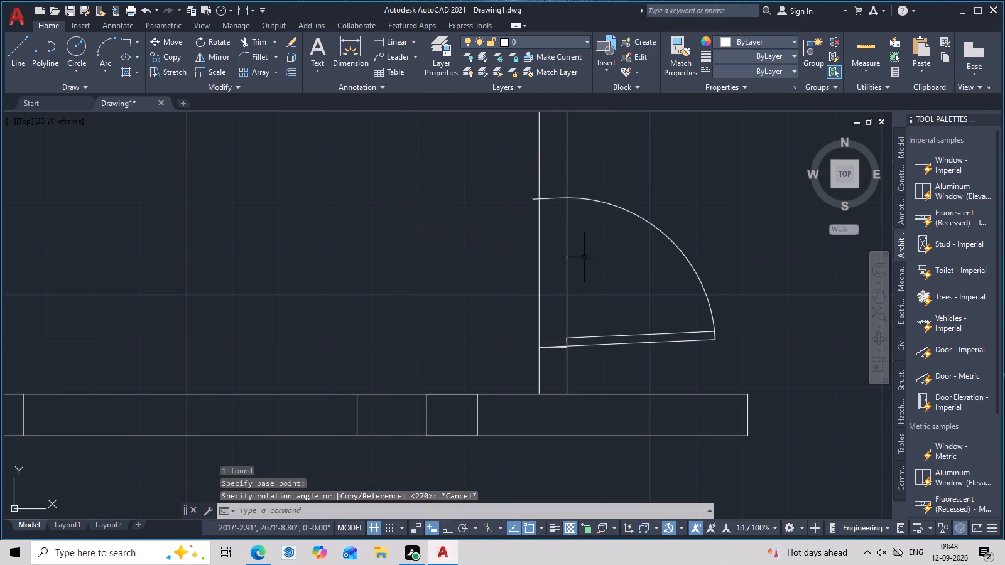
Delete the slightly tilted door block from the southeast room's west partition.
left_click(682, 255)
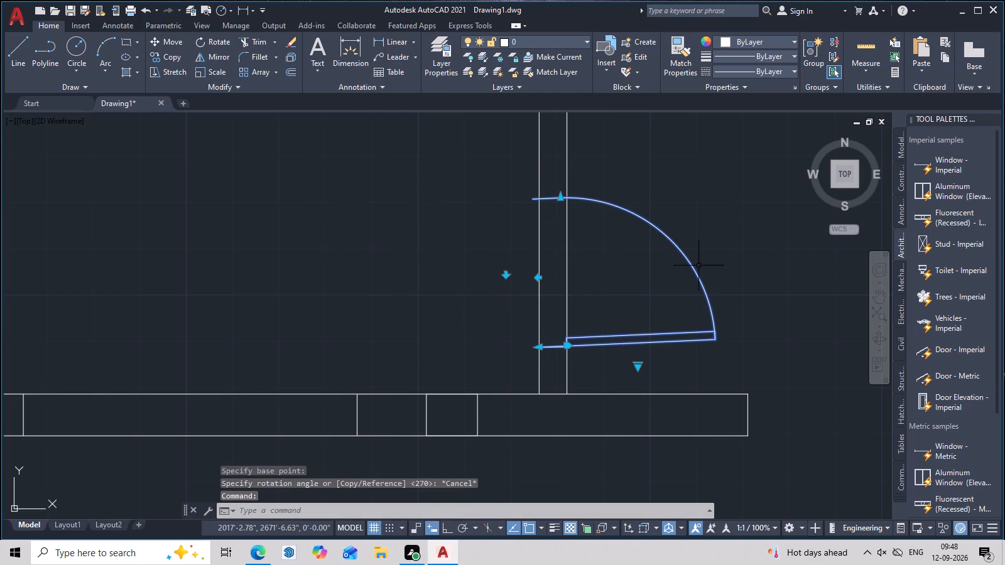
key("Delete")
Move the larger spare door block outside the plot straight west, clear of the overlapping smaller door block.
scroll(514, 235, "down", 5)
middle_click_drag(346, 250, 490, 304)
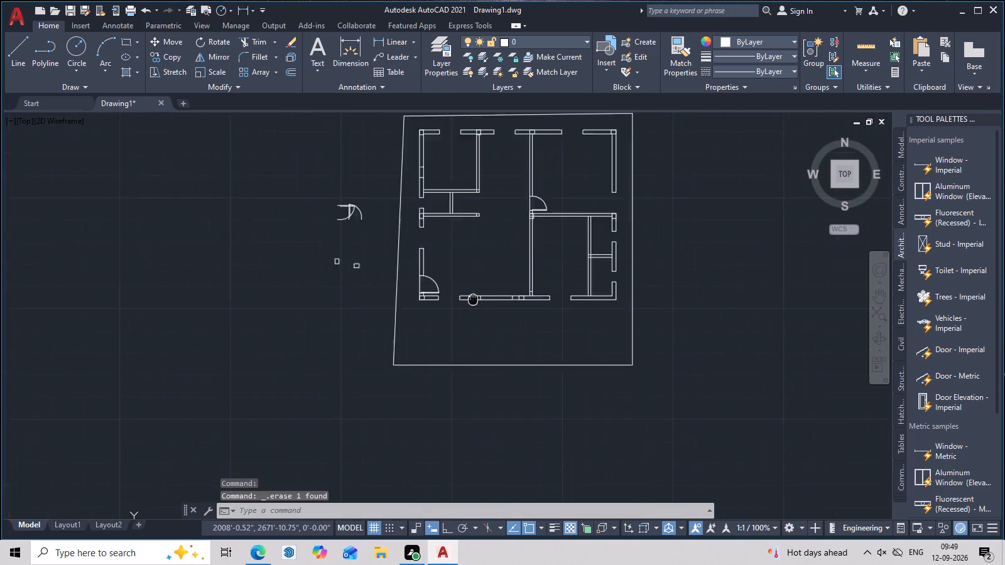
middle_click_drag(490, 304, 492, 305)
scroll(370, 234, "up", 3)
left_click(389, 215)
middle_click_drag(442, 225, 459, 286)
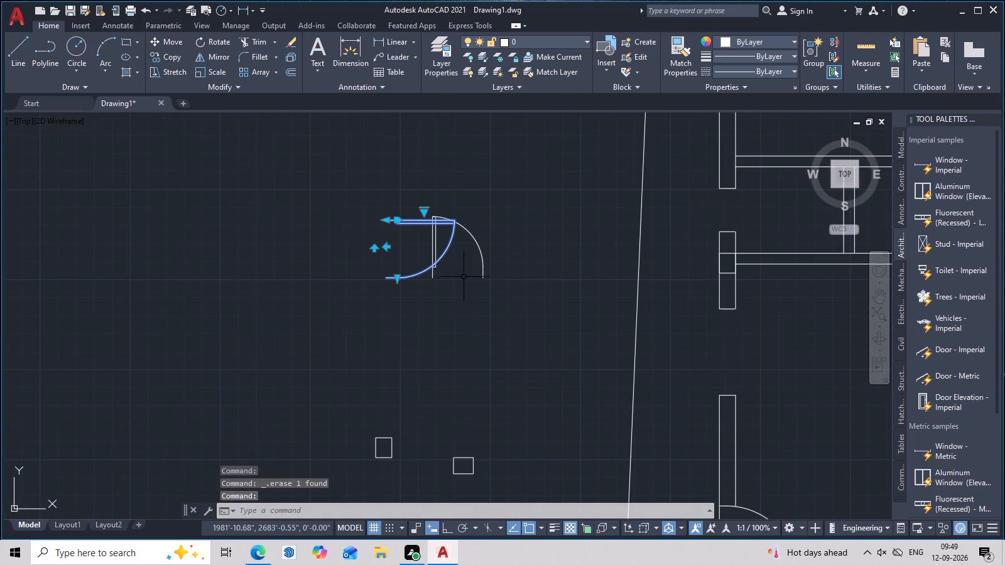
type("m")
key("space")
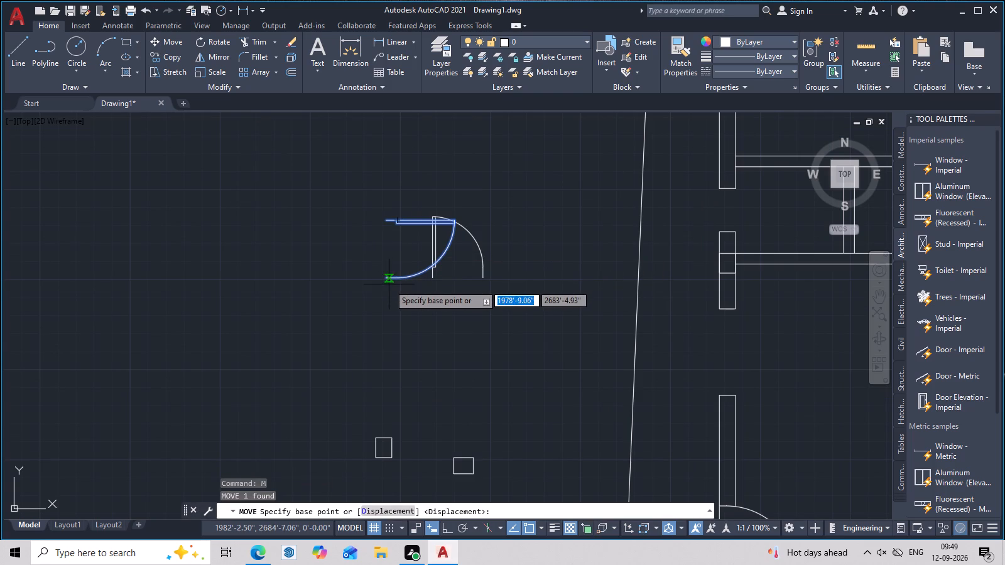
left_click(385, 279)
left_click(271, 279)
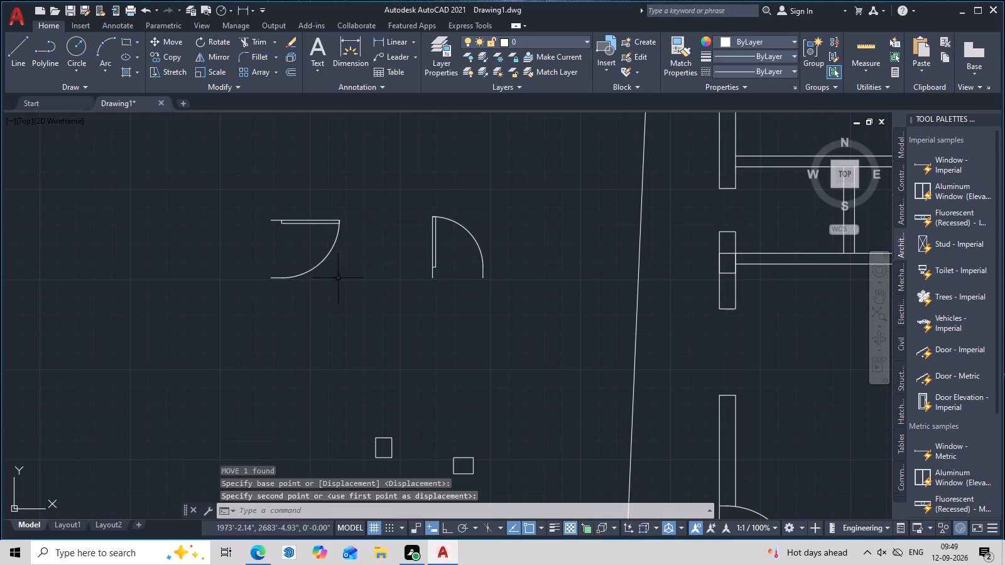
key("Escape")
Mirror the larger spare door block about a horizontal line through its northwest endpoint, keeping the source door.
left_click_drag(366, 186, 276, 292)
left_click(276, 293)
type("mi")
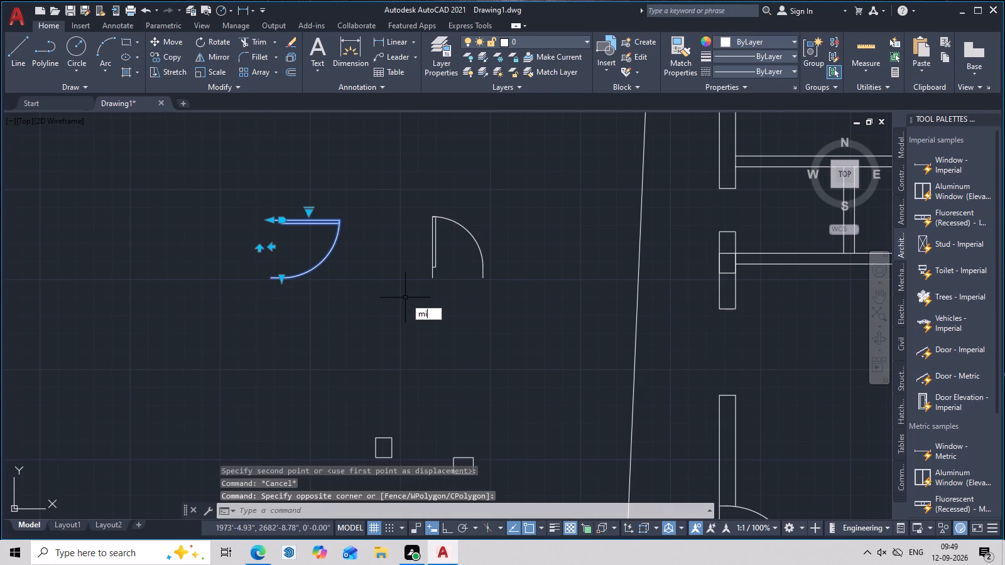
key("space")
left_click(268, 220)
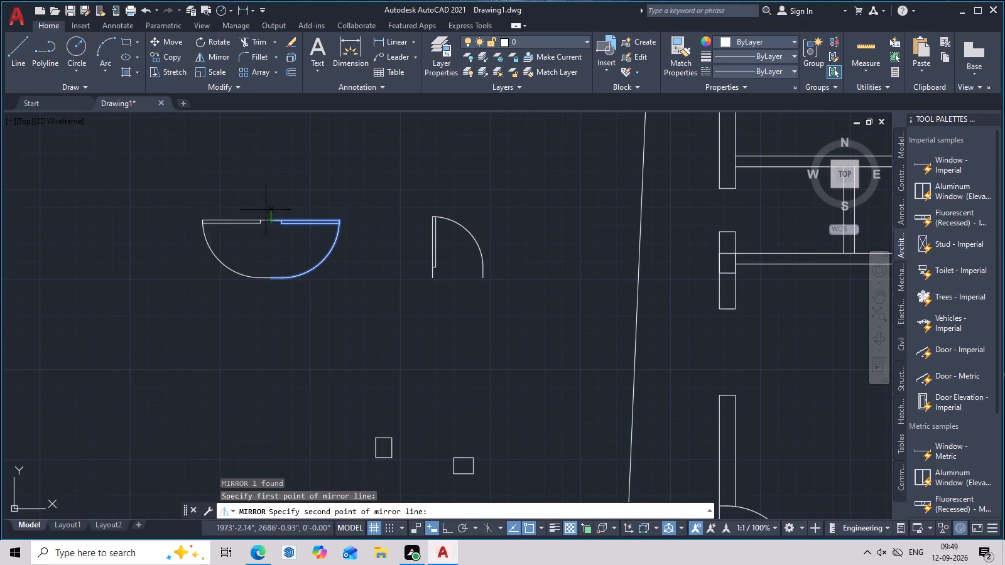
left_click(403, 222)
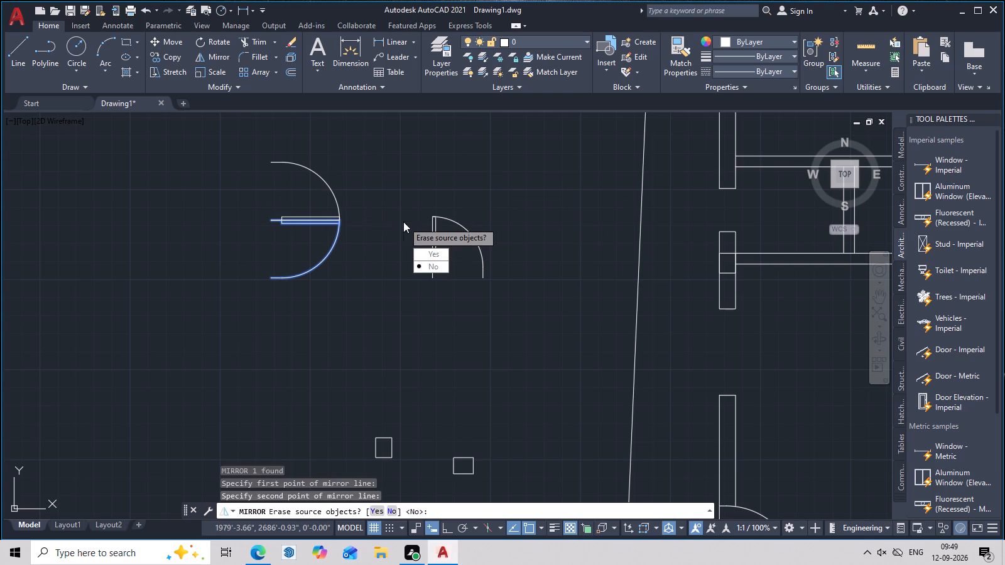
left_click_drag(444, 267, 403, 222)
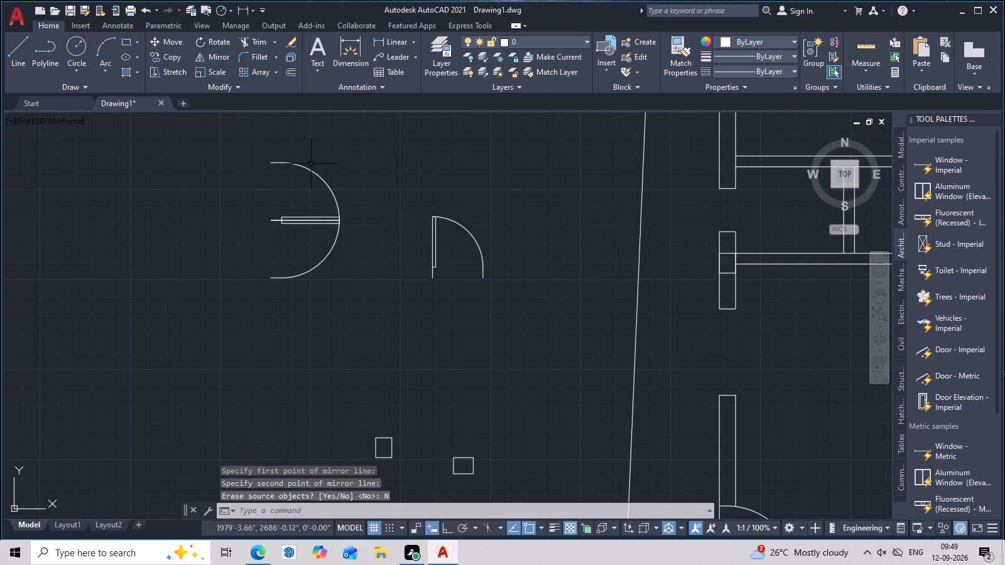
Move the mirrored door copy from its southwest endpoint onto the jamb line's west end in the southeast room's west partition.
left_click(319, 178)
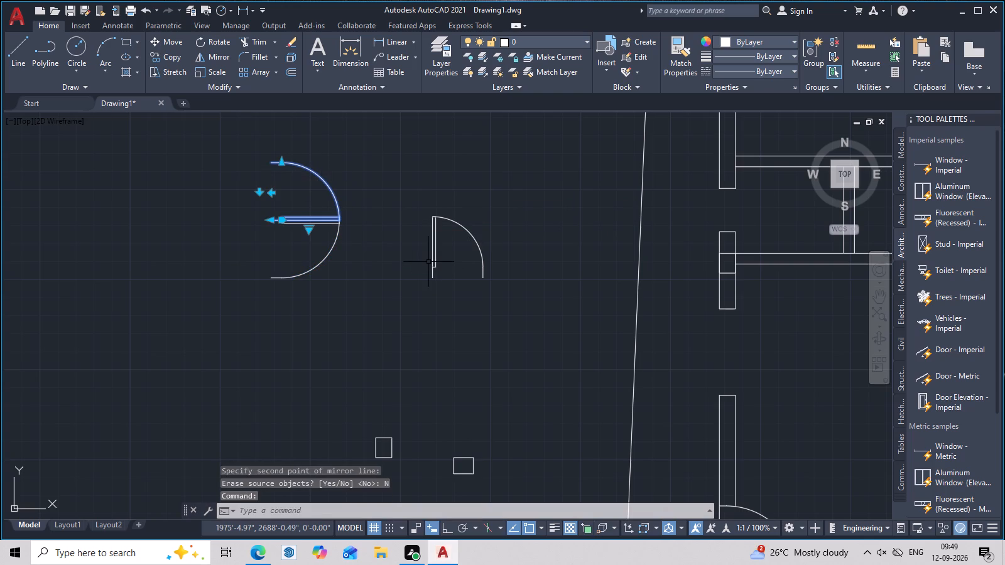
type("m")
key("space")
scroll(276, 235, "up", 2)
double_click(263, 201)
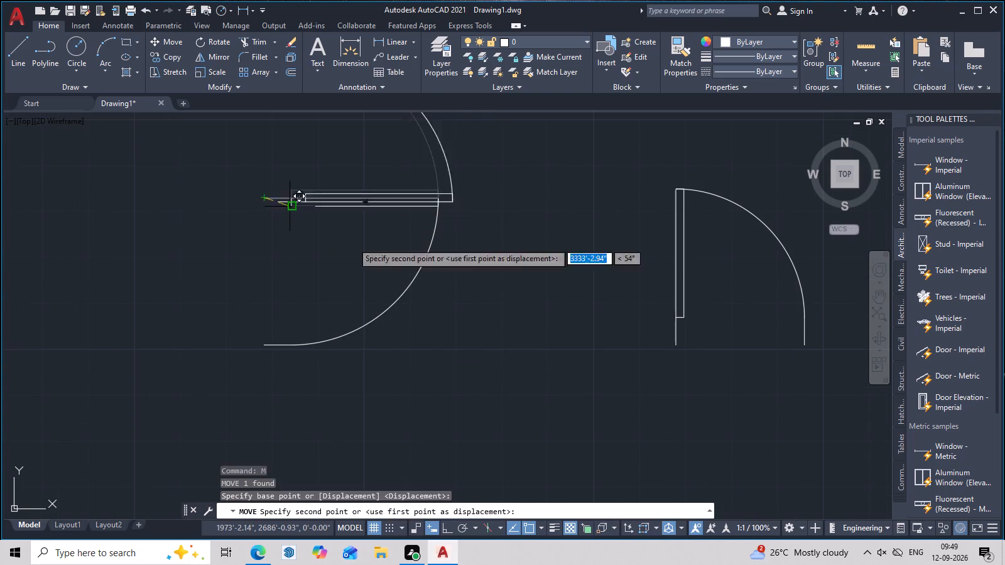
scroll(386, 272, "down", 2)
middle_click_drag(435, 357, 279, 220)
scroll(327, 259, "down", 2)
middle_click_drag(586, 332, 479, 338)
scroll(566, 334, "up", 2)
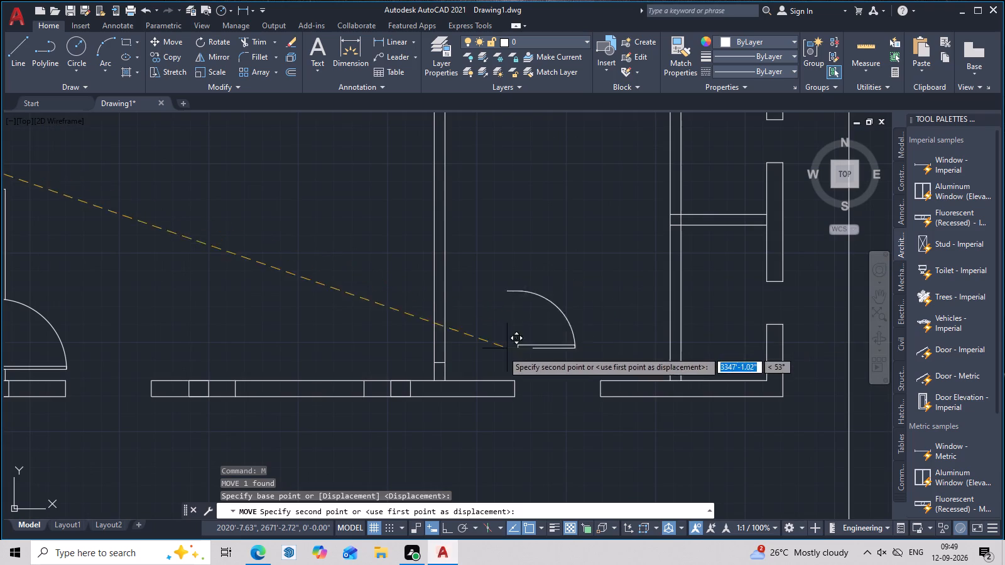
scroll(450, 367, "up", 2)
left_click(416, 357)
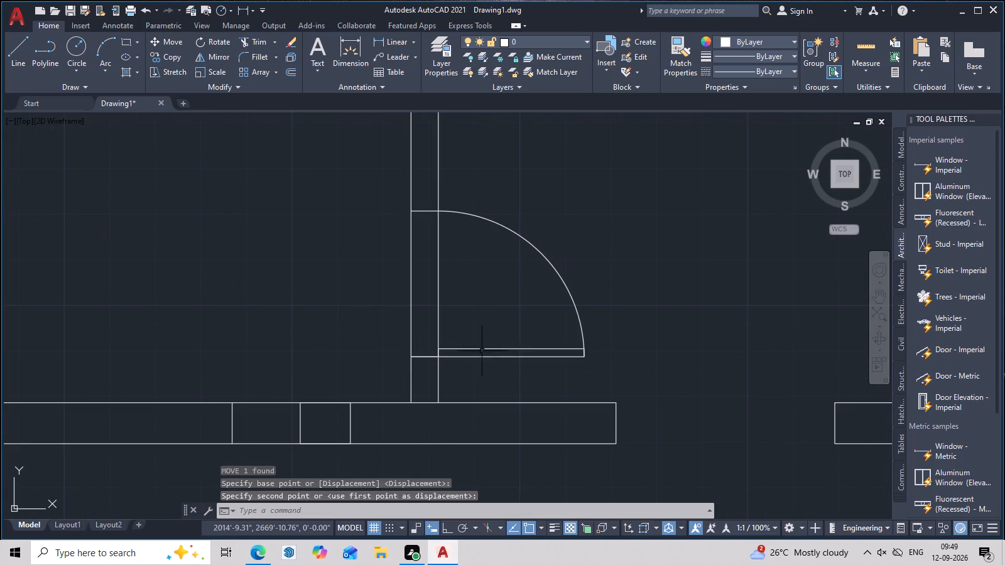
key("Escape")
Trim the east face line of the southeast room's west partition across the new door opening.
type("tr")
key("space")
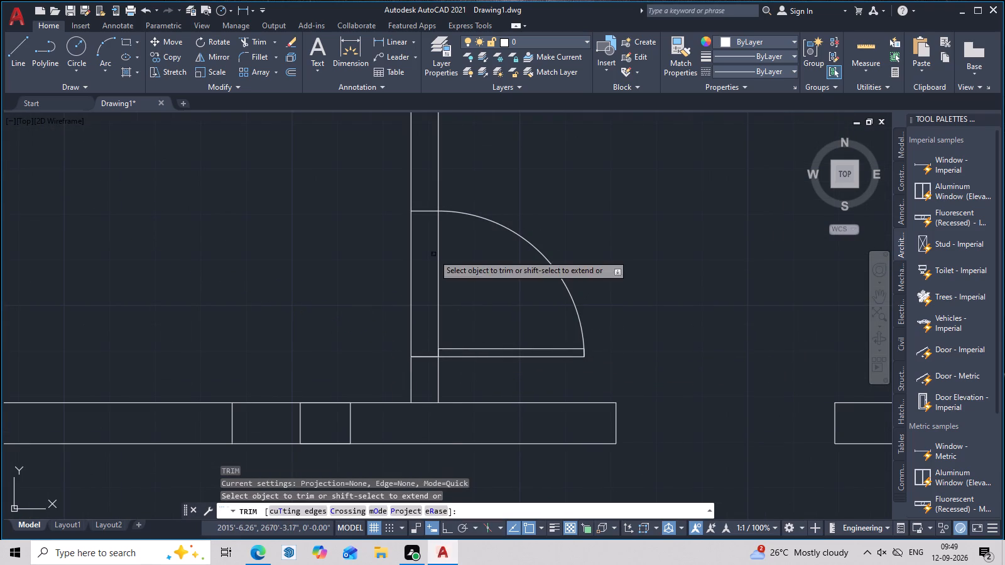
left_click(437, 269)
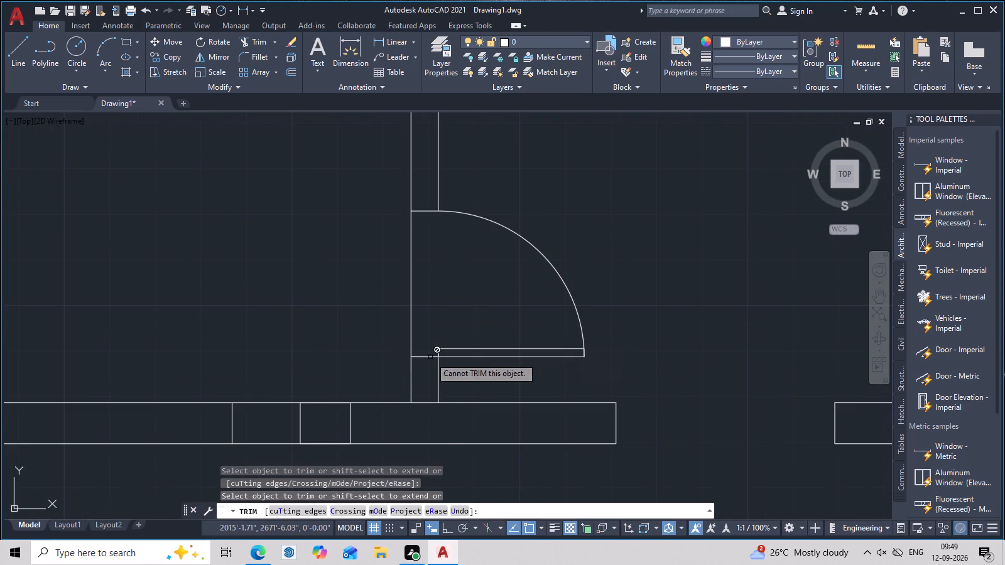
scroll(500, 328, "down", 4)
middle_click_drag(546, 313, 546, 336)
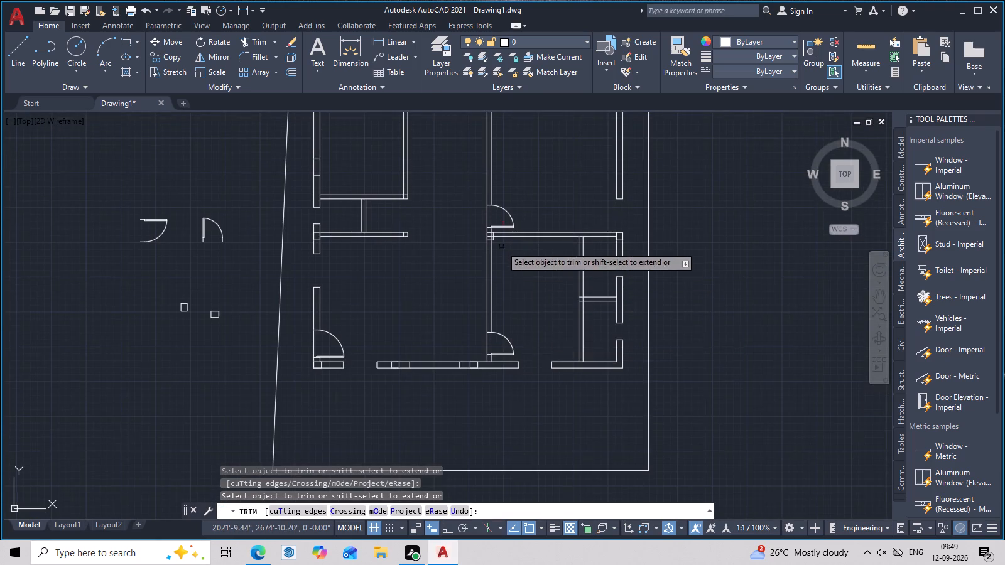
scroll(497, 228, "up", 3)
key("Escape")
scroll(592, 290, "down", 1)
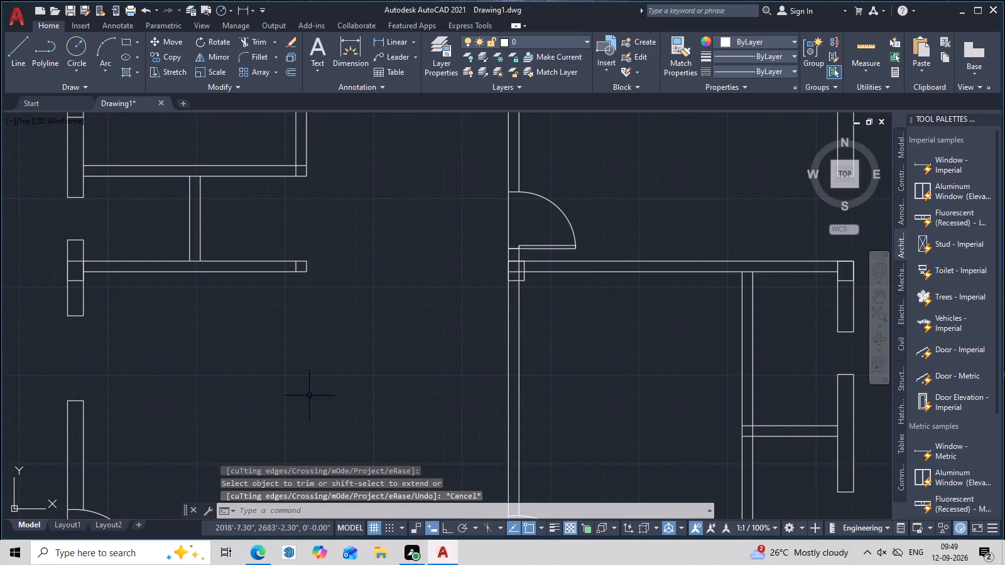
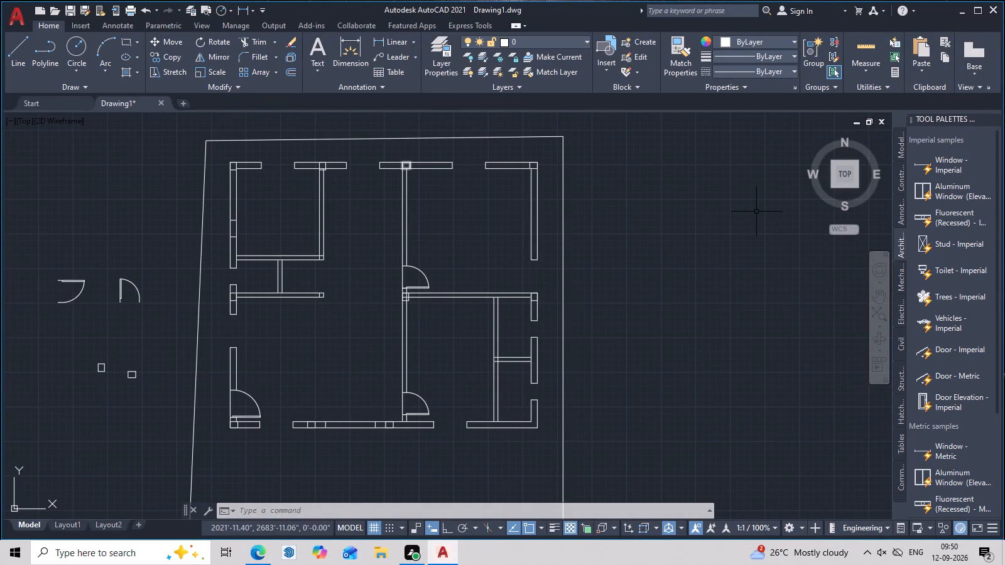
Copy the wider small column rectangle outside the plot onto the lower-right outer corner of the house walls.
middle_click(626, 352)
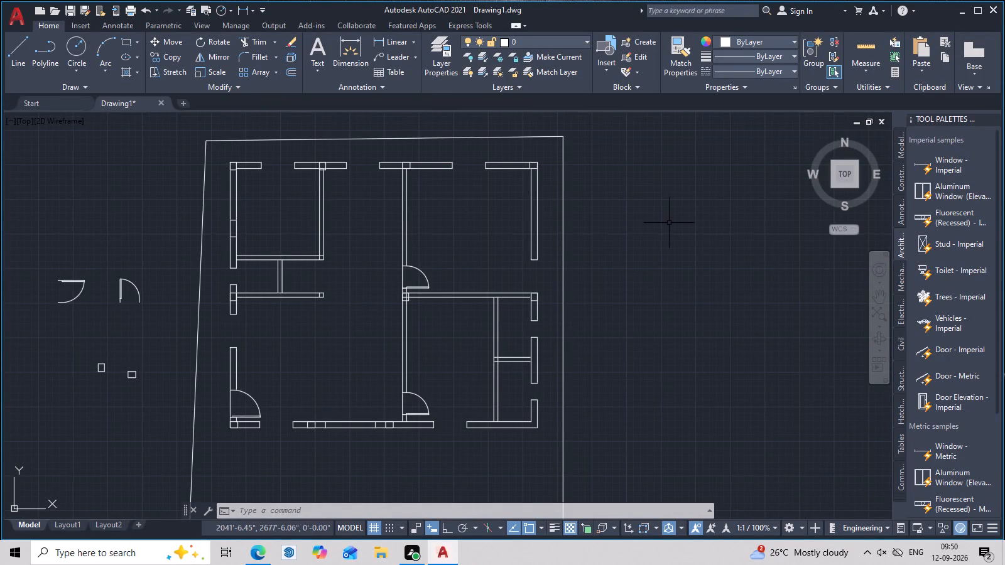
scroll(500, 439, "up", 1)
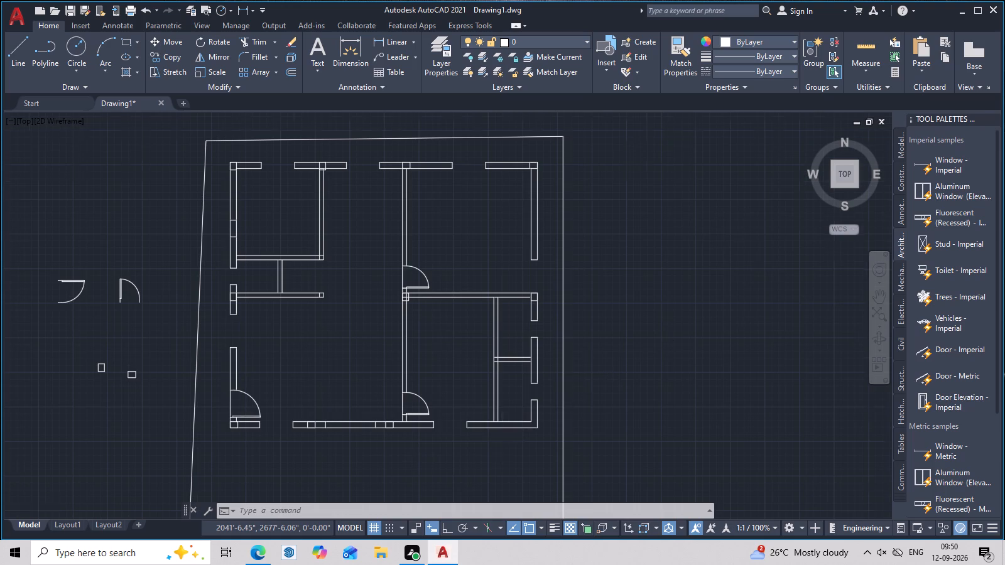
scroll(500, 439, "up", 1)
middle_click_drag(500, 439, 540, 414)
key("Escape")
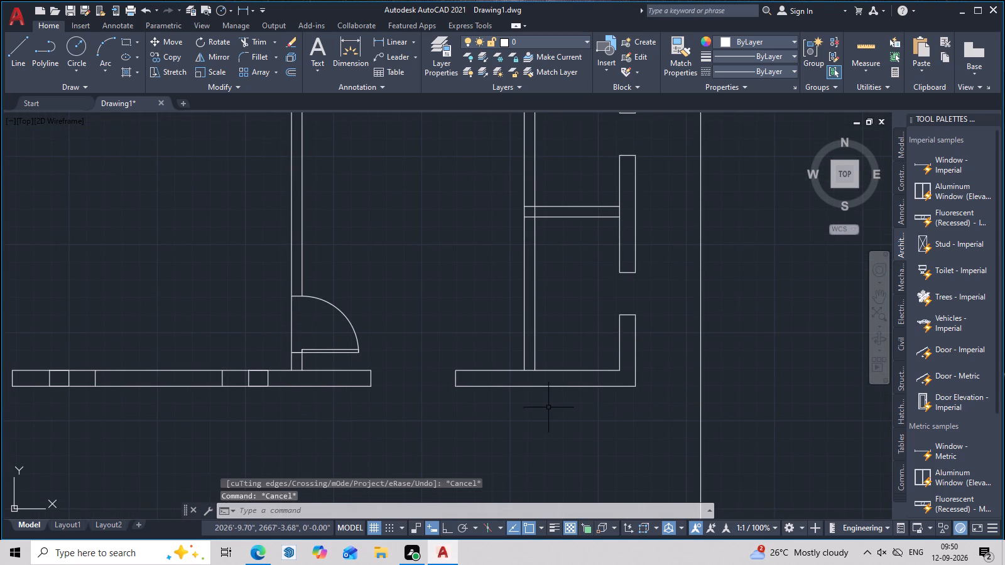
middle_click_drag(475, 407, 486, 379)
scroll(222, 380, "down", 2)
middle_click_drag(181, 377, 411, 380)
scroll(215, 319, "up", 3)
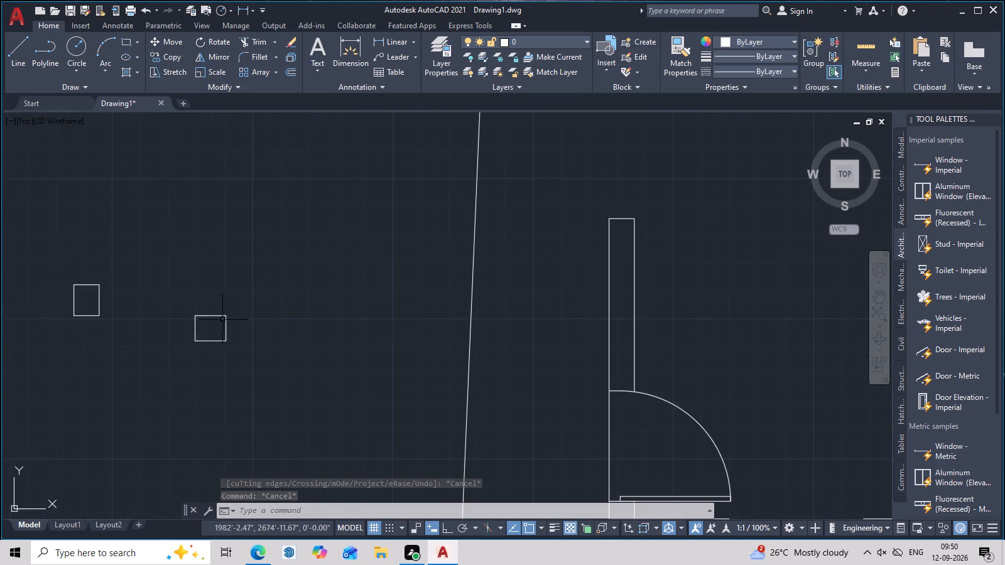
left_click(225, 324)
type("co")
key("space")
left_click(228, 345)
scroll(297, 361, "down", 3)
middle_click_drag(386, 411, 308, 304)
scroll(620, 302, "up", 3)
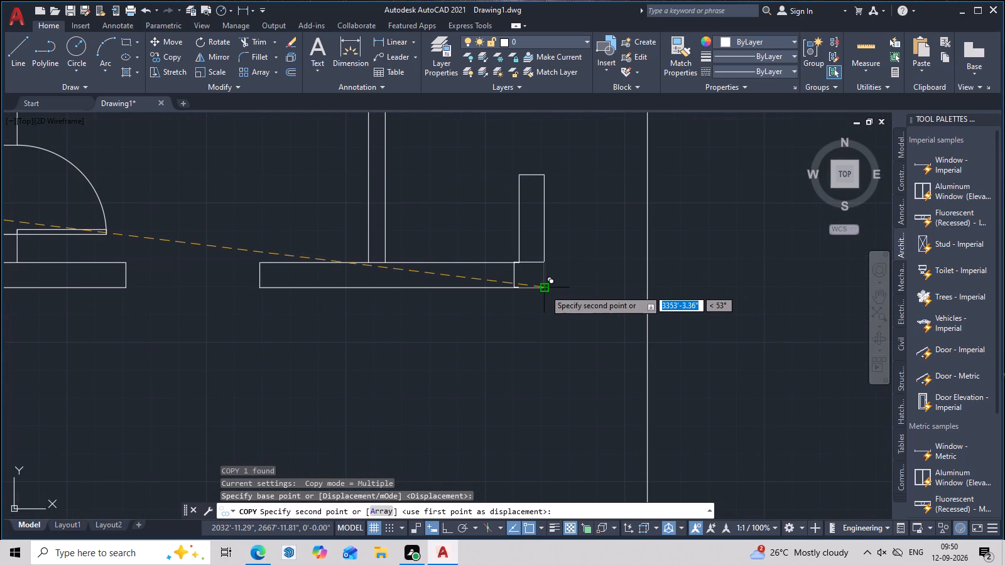
left_click(545, 289)
key("Escape")
Draw a short vertical line across the horizontal wall above the small rooms, just right of their vertical partition.
scroll(590, 303, "down", 4)
middle_click_drag(592, 315, 599, 366)
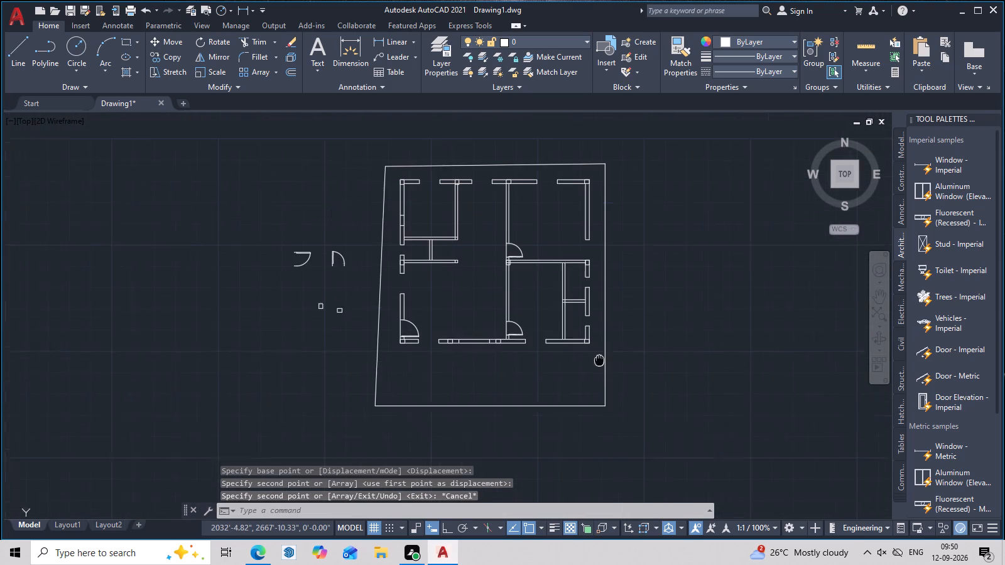
middle_click_drag(599, 366, 599, 371)
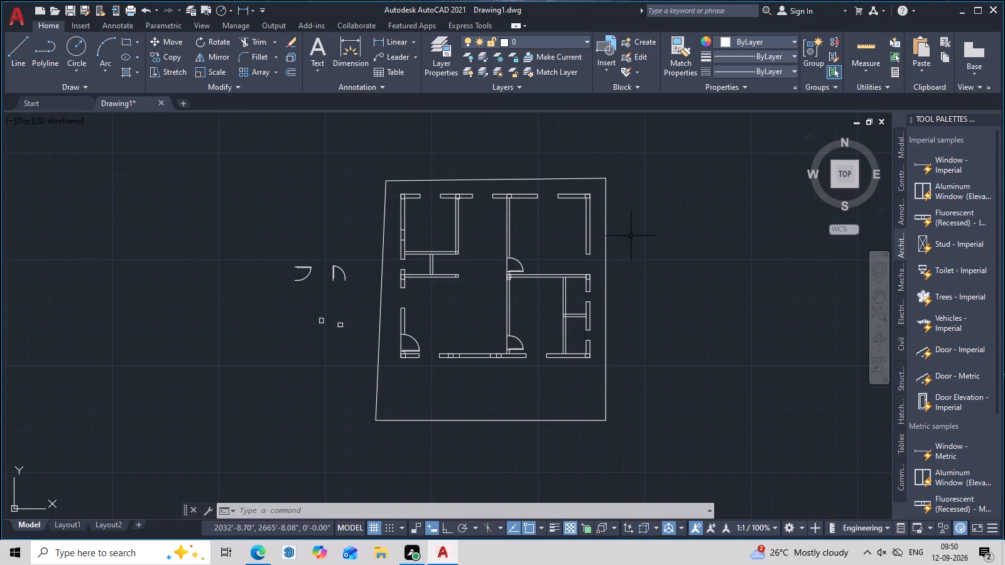
scroll(466, 257, "up", 3)
scroll(458, 261, "down", 2)
middle_click_drag(538, 316, 538, 309)
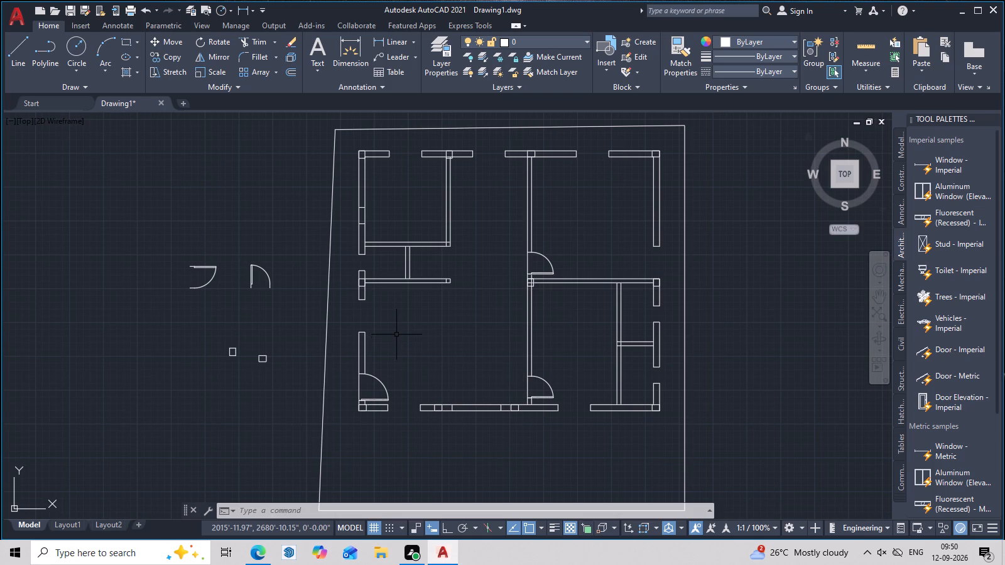
scroll(671, 285, "up", 4)
middle_click_drag(611, 298, 617, 298)
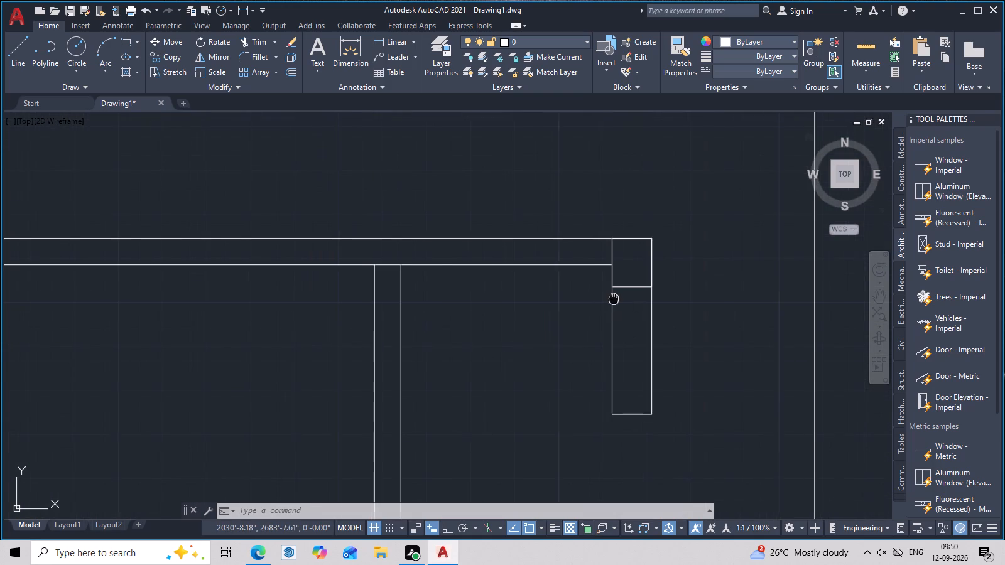
middle_click_drag(617, 298, 670, 296)
type("l")
key("space")
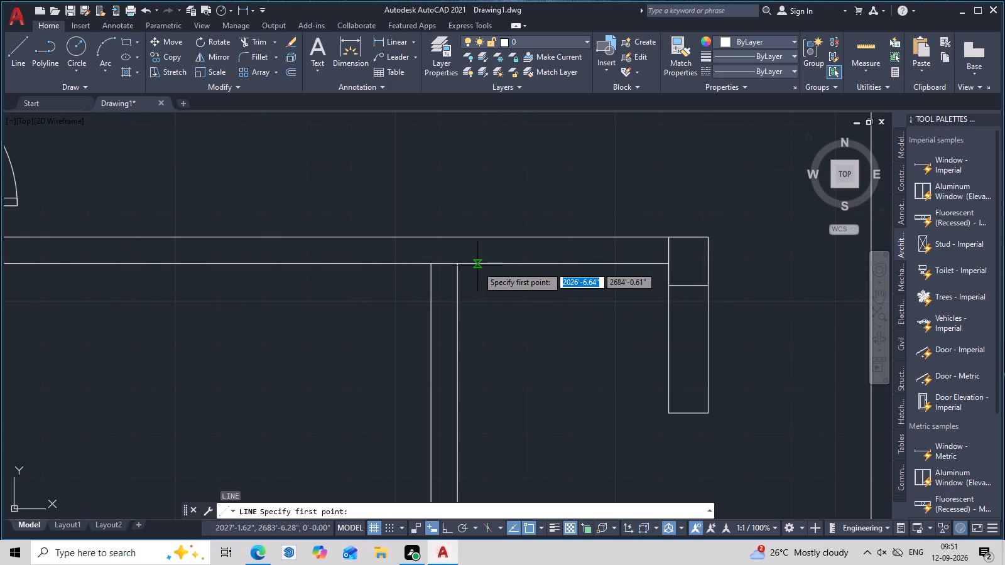
left_click(477, 266)
left_click(479, 235)
key("Escape")
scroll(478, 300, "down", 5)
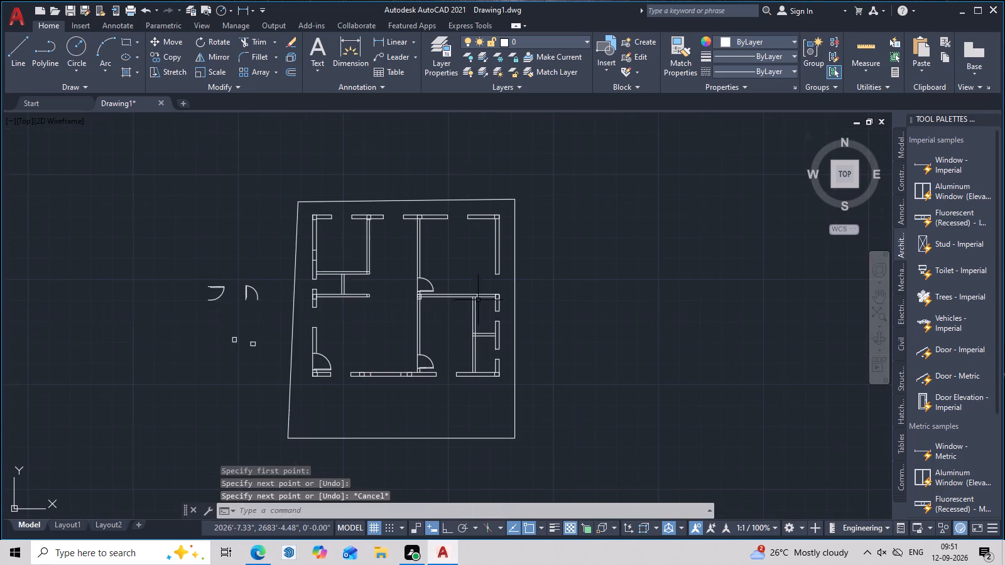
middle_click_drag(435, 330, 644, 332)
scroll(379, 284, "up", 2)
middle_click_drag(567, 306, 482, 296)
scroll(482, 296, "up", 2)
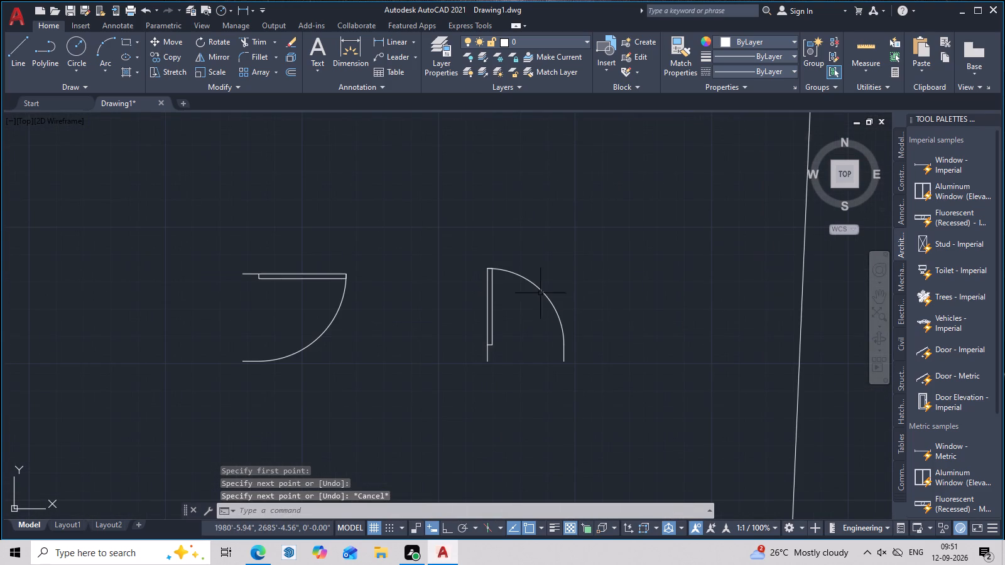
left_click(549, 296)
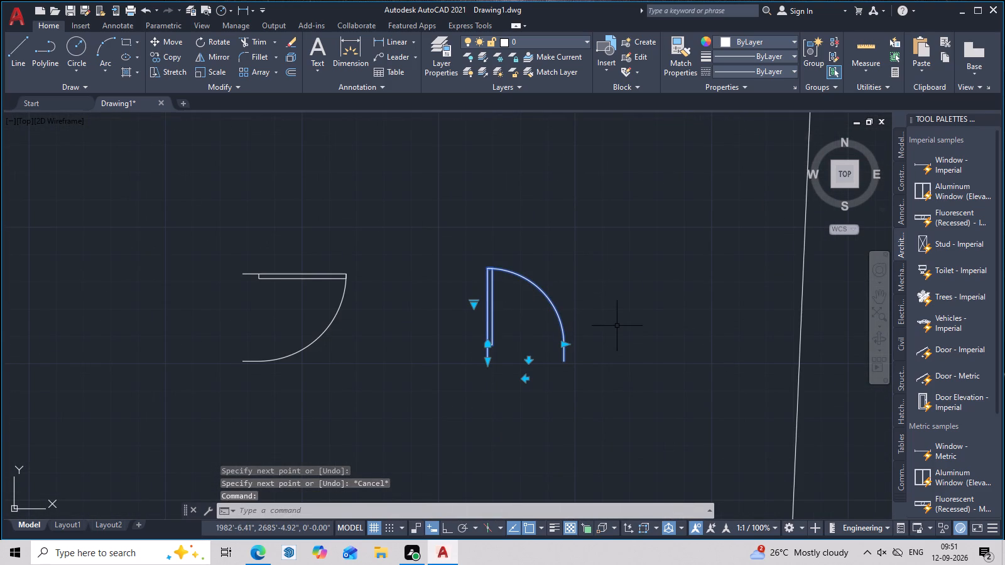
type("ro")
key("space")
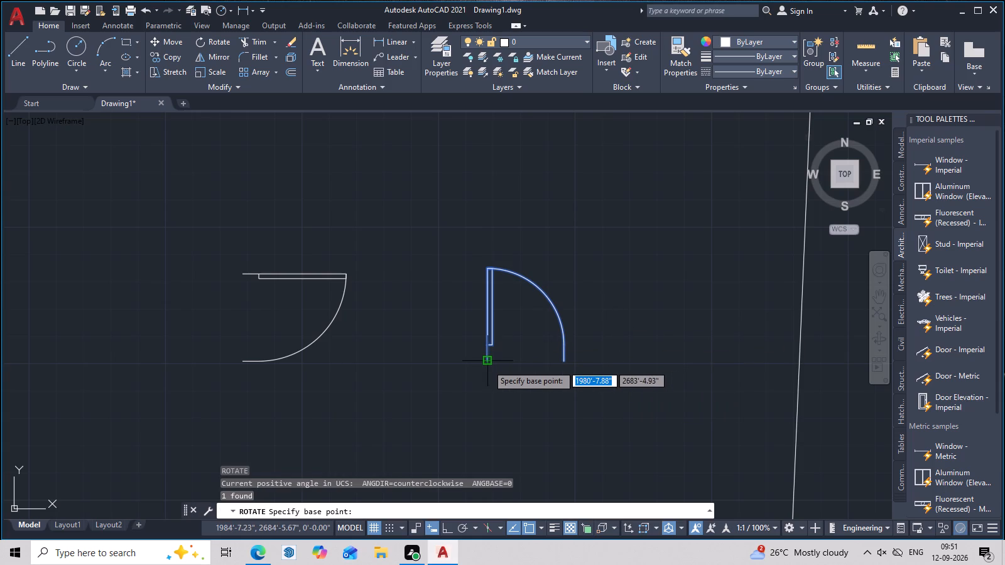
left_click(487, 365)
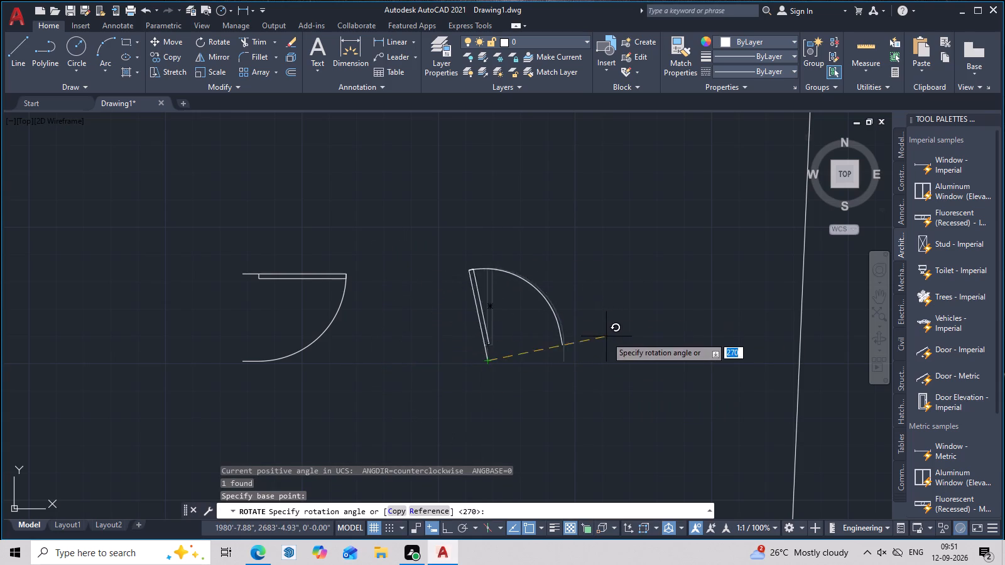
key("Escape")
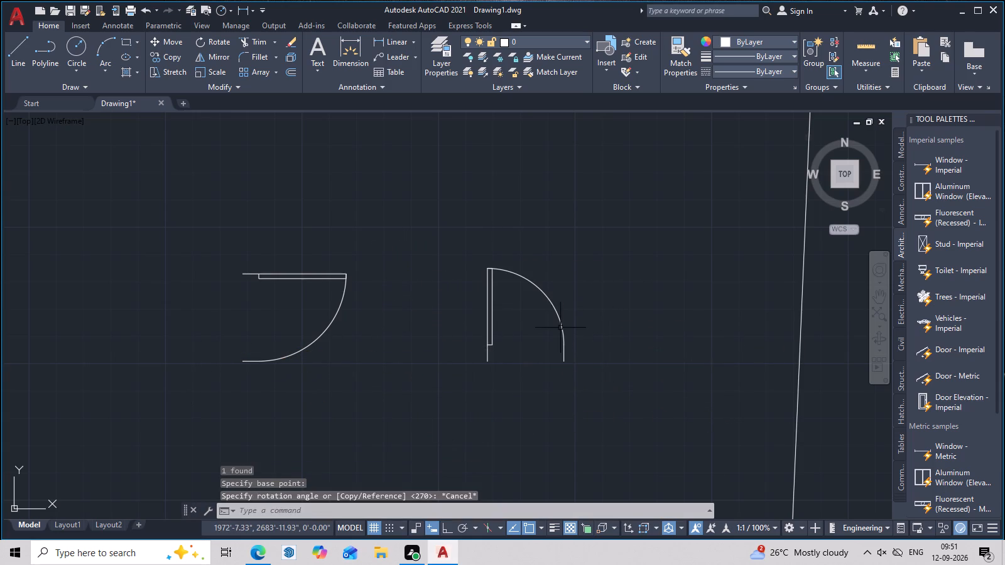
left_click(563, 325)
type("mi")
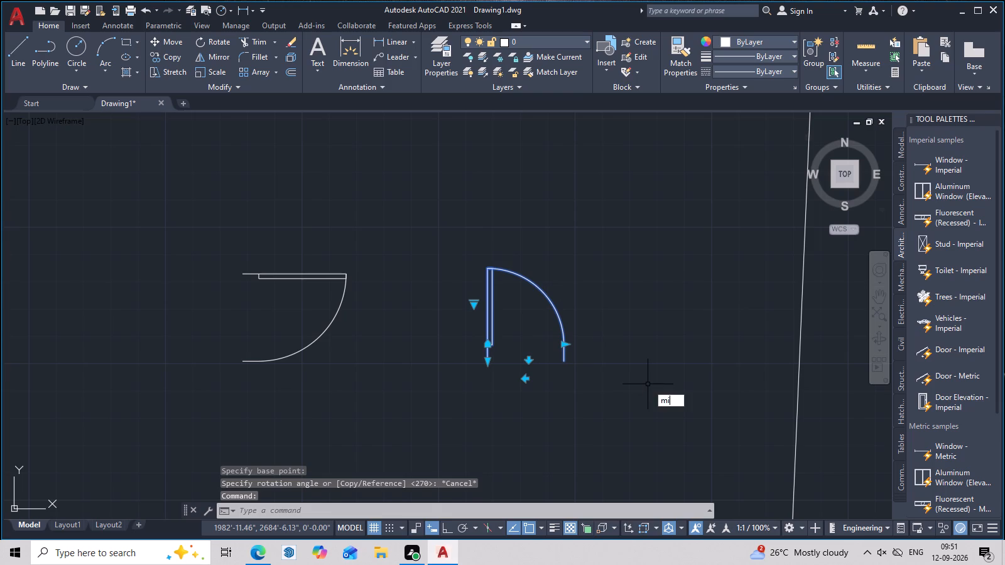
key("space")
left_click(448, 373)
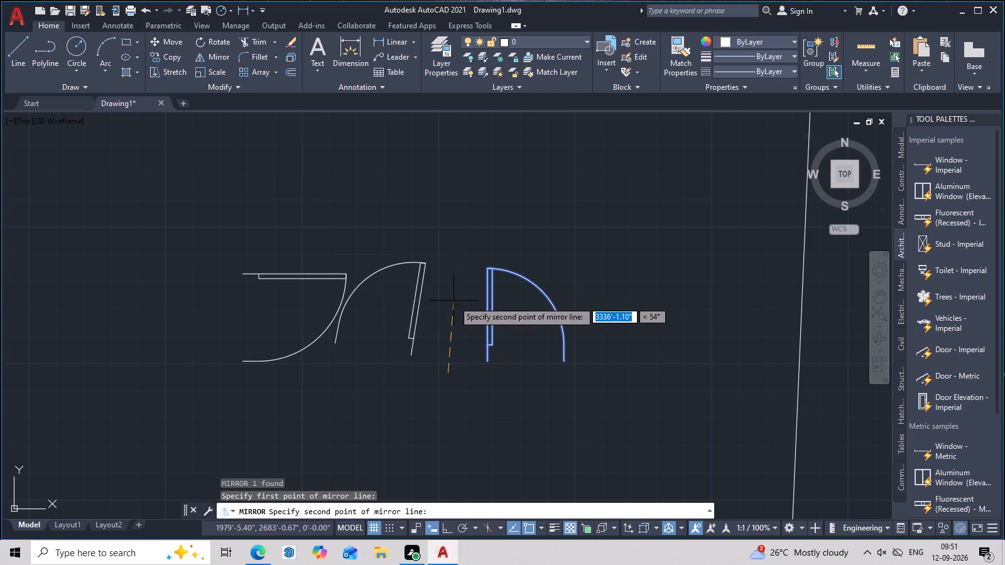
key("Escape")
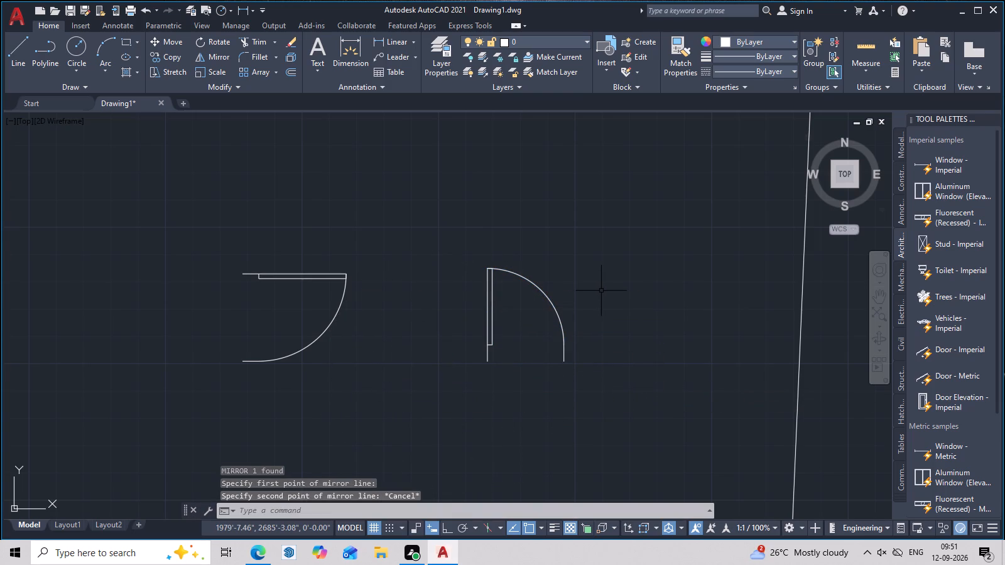
With Ortho on, rotate the smaller spare door outside the plot 180 degrees about its lower-left endpoint.
left_click_drag(601, 291, 433, 334)
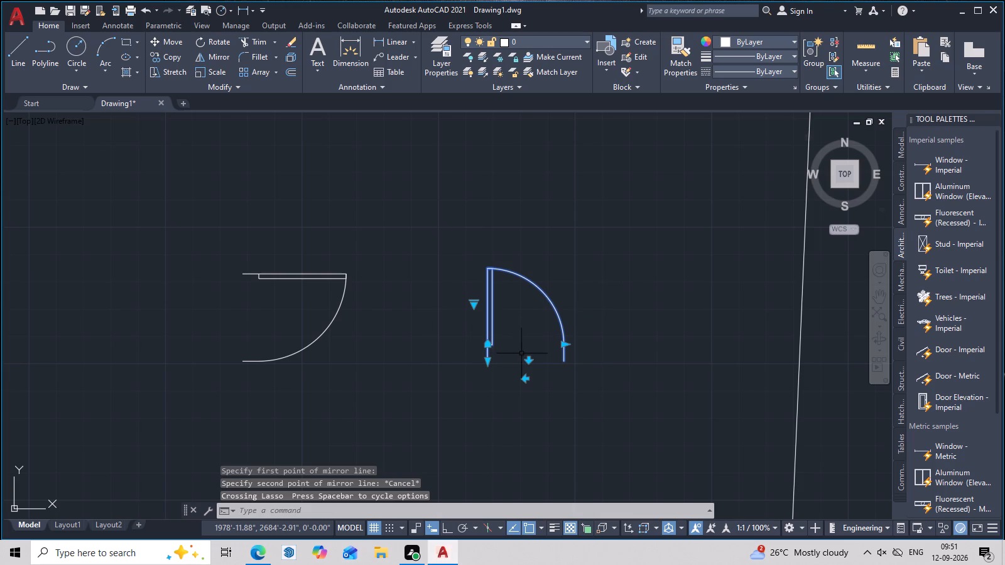
type("ro")
key("space")
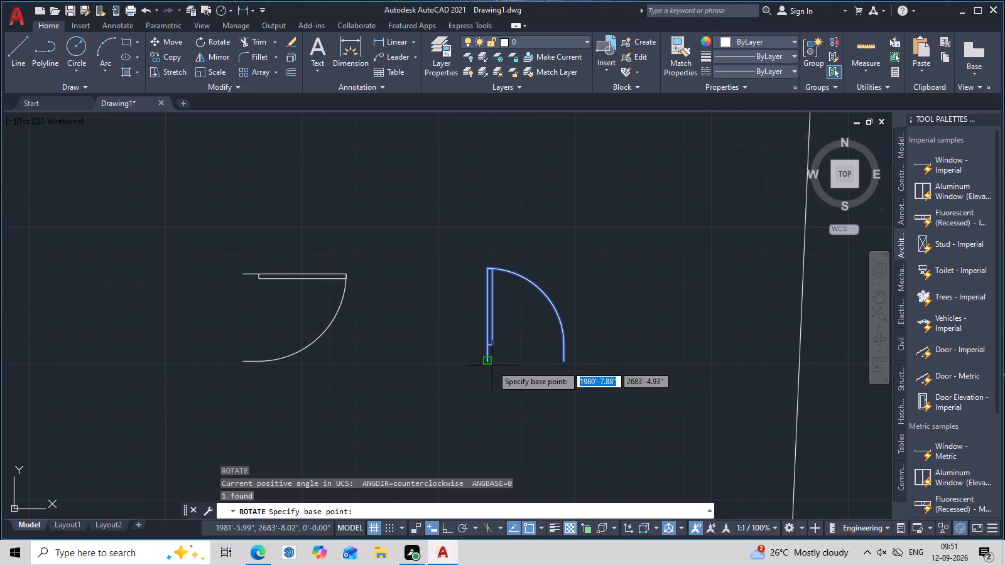
left_click(484, 365)
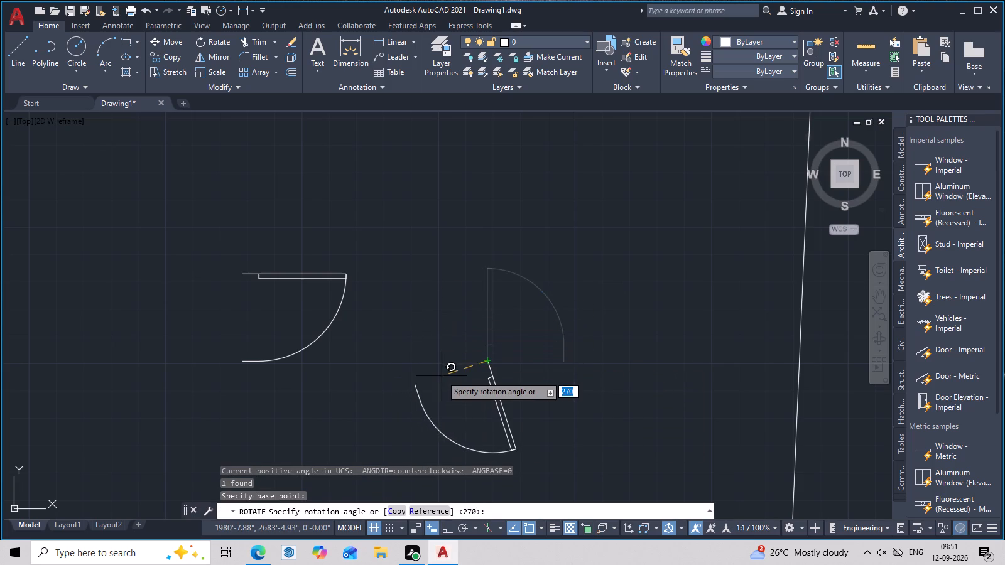
key("F8")
left_click(433, 370)
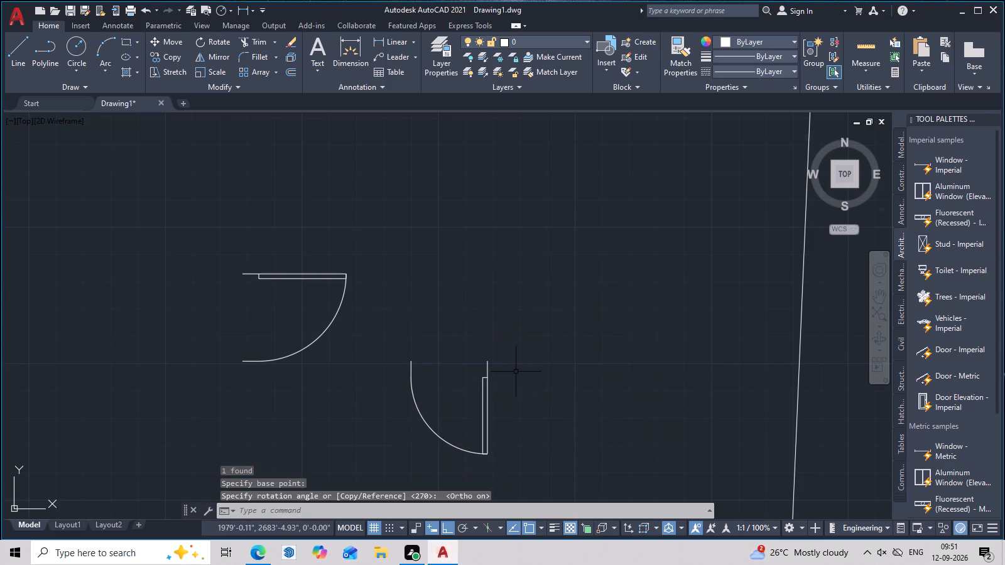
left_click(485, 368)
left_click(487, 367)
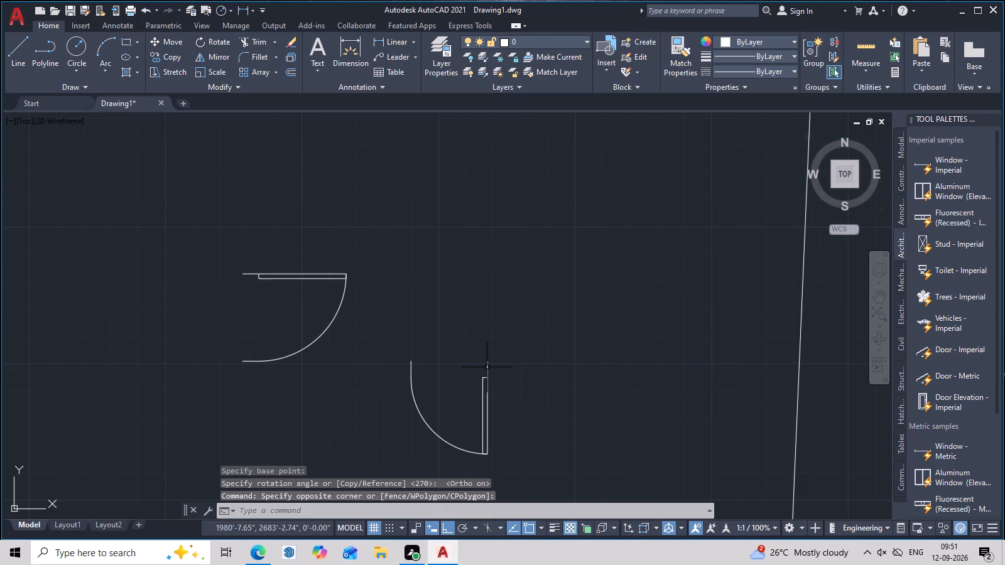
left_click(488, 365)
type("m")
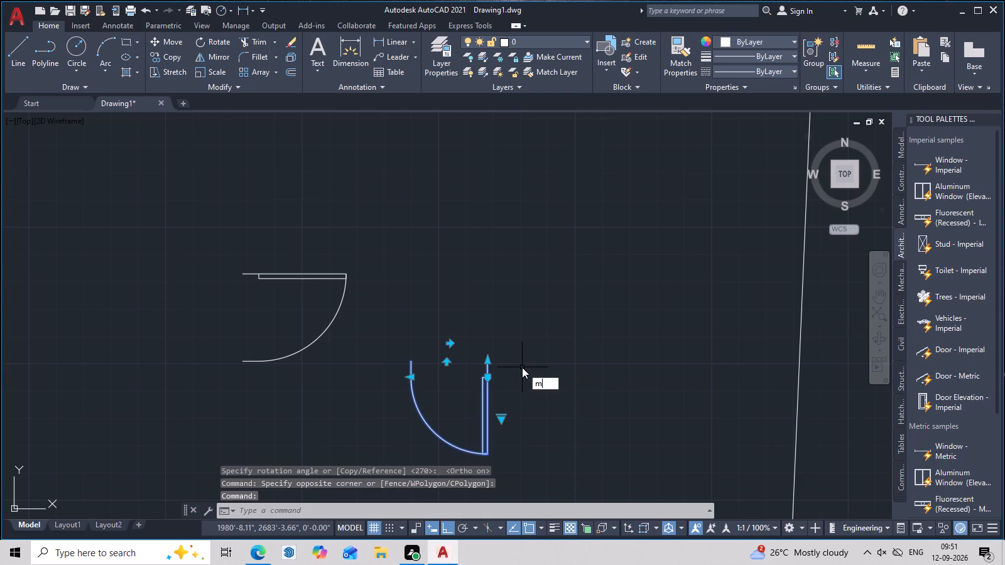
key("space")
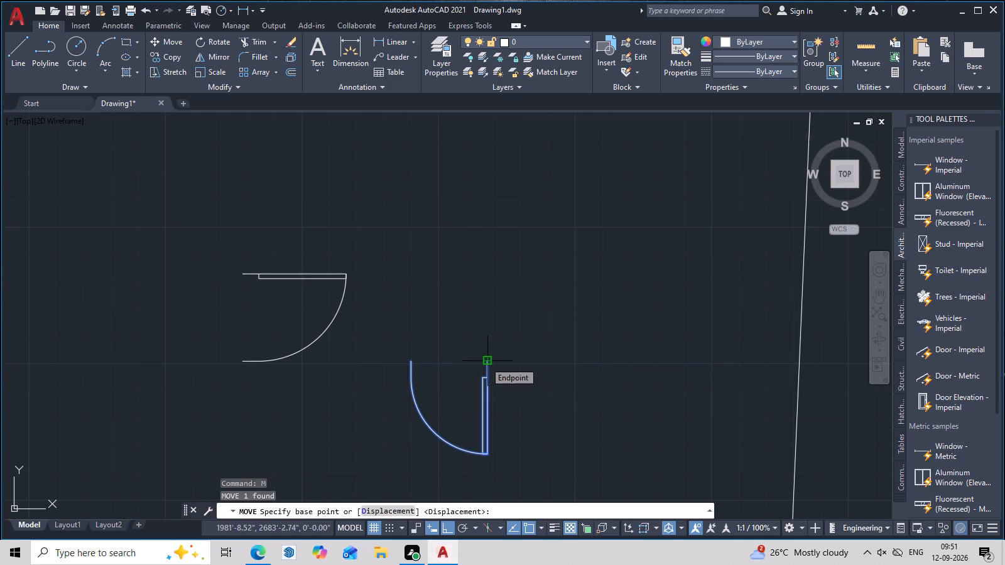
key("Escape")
Mirror the rotated spare door across a vertical line on its right side, erasing the source object.
left_click_drag(514, 362, 503, 371)
left_click_drag(489, 383, 393, 426)
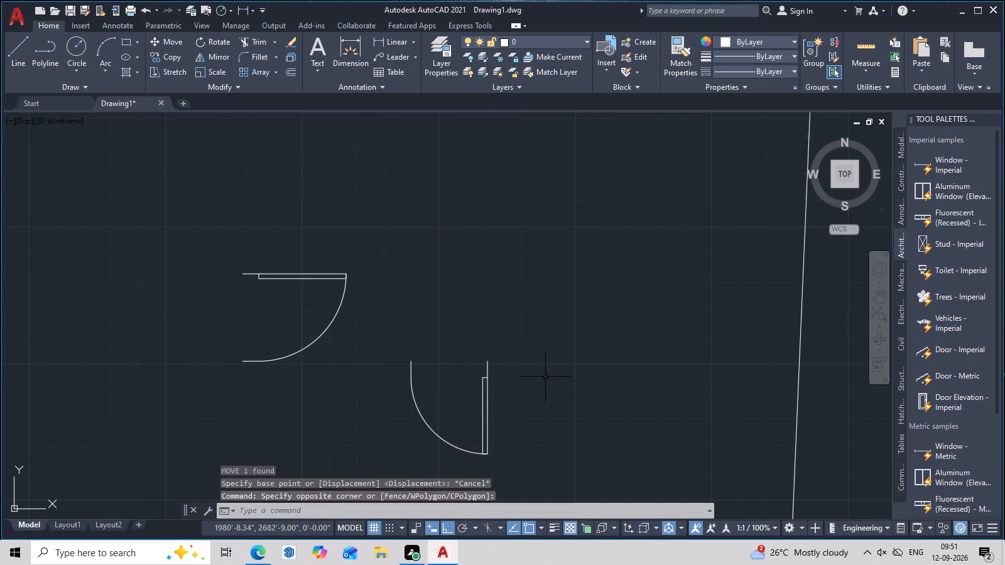
left_click_drag(544, 377, 369, 448)
left_click(365, 441)
type("mi")
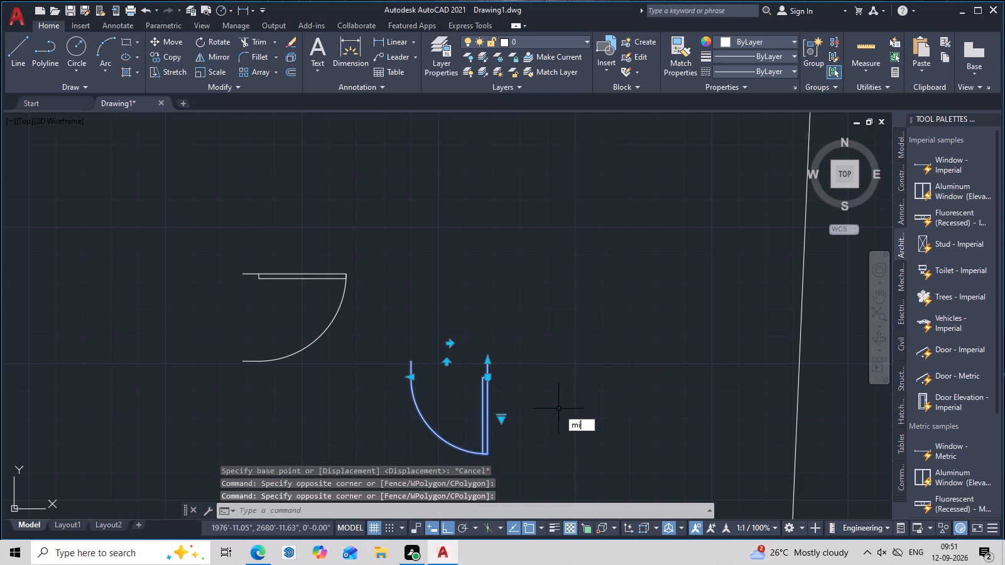
key("space")
double_click(585, 420)
left_click(577, 349)
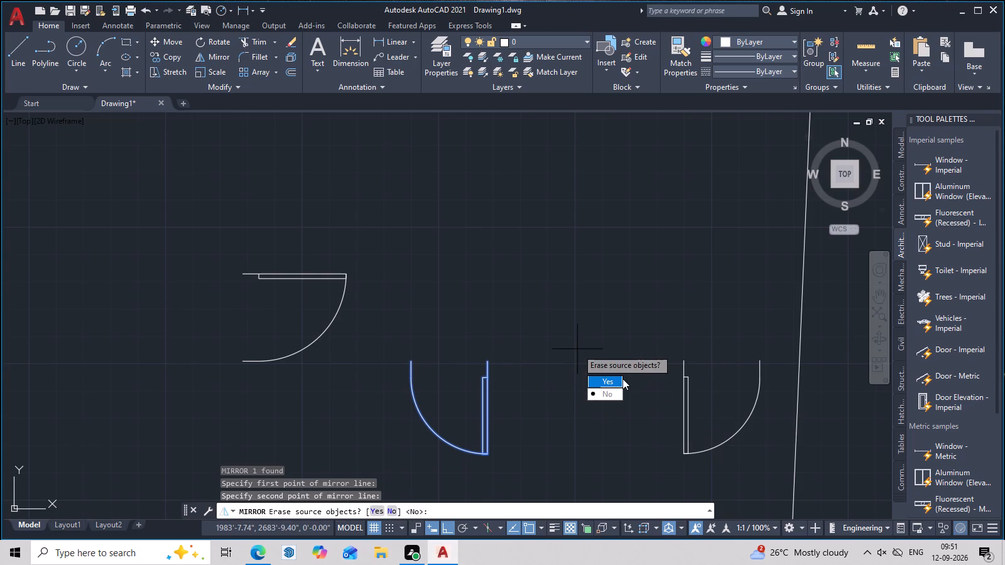
left_click_drag(622, 379, 577, 349)
Move the mirrored door to the open area beside the larger spare door, above the spare column rectangles.
left_click(685, 389)
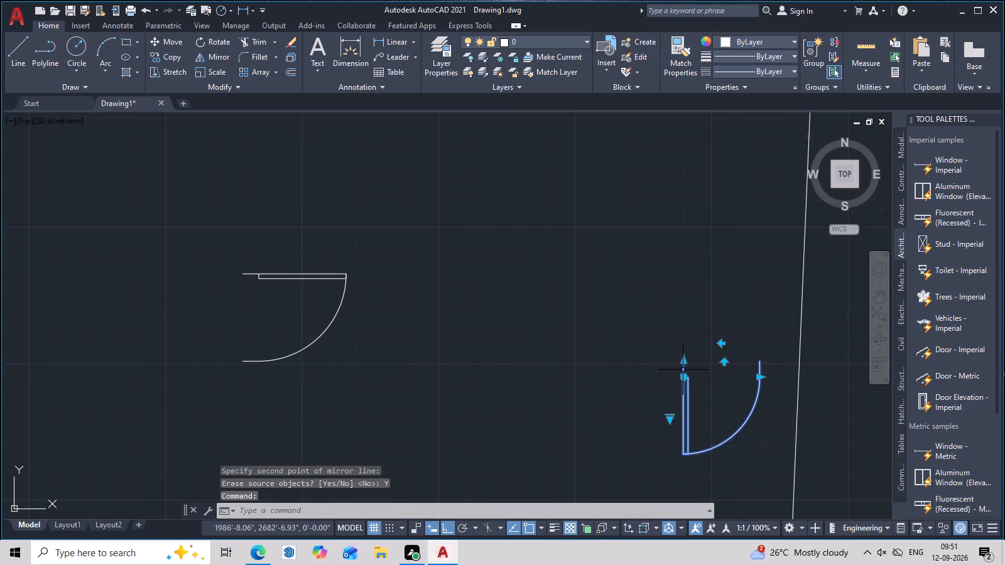
key("m")
key("space")
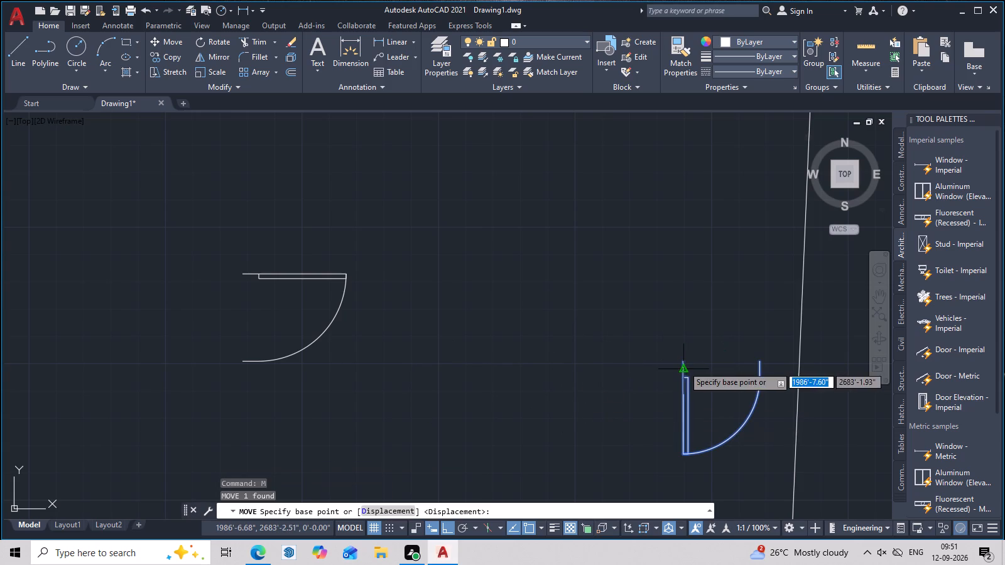
left_click(680, 359)
scroll(687, 358, "down", 2)
middle_click_drag(632, 365, 264, 353)
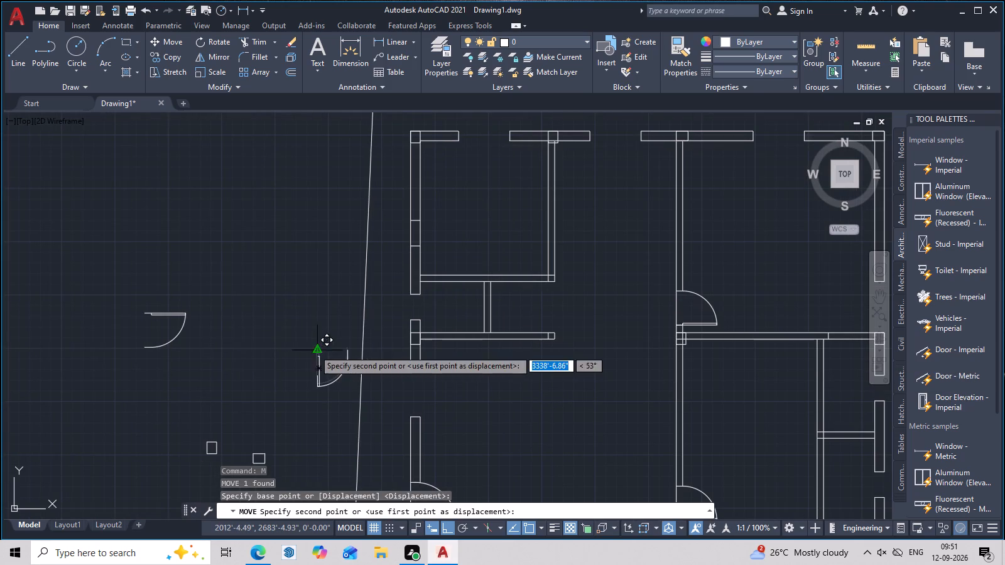
left_click(219, 307)
key("Escape")
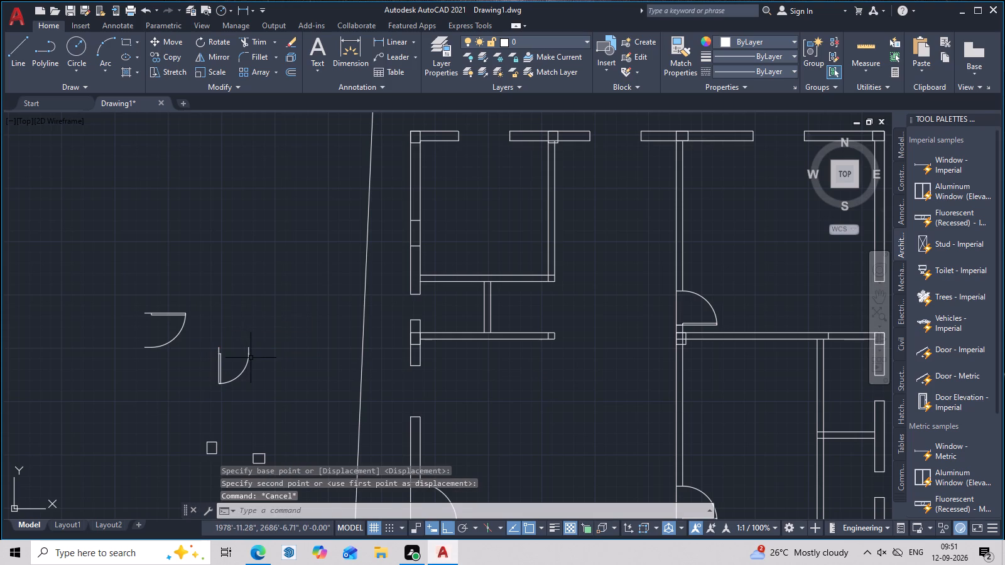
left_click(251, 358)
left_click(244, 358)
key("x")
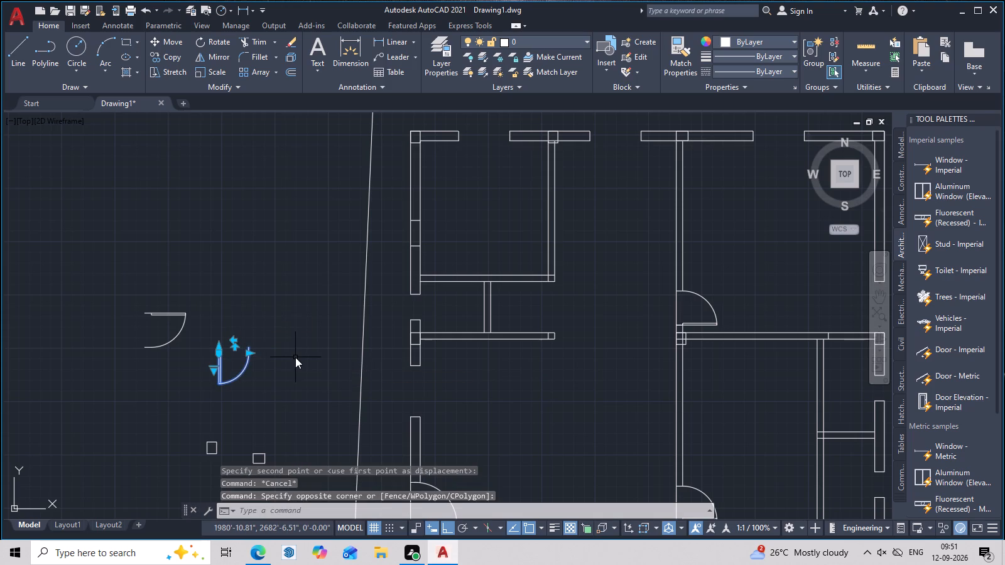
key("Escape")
With Ortho off, copy the smaller spare door from its upper-left endpoint onto the short line across the wall above the small rooms.
type("co")
key("space")
left_click(239, 373)
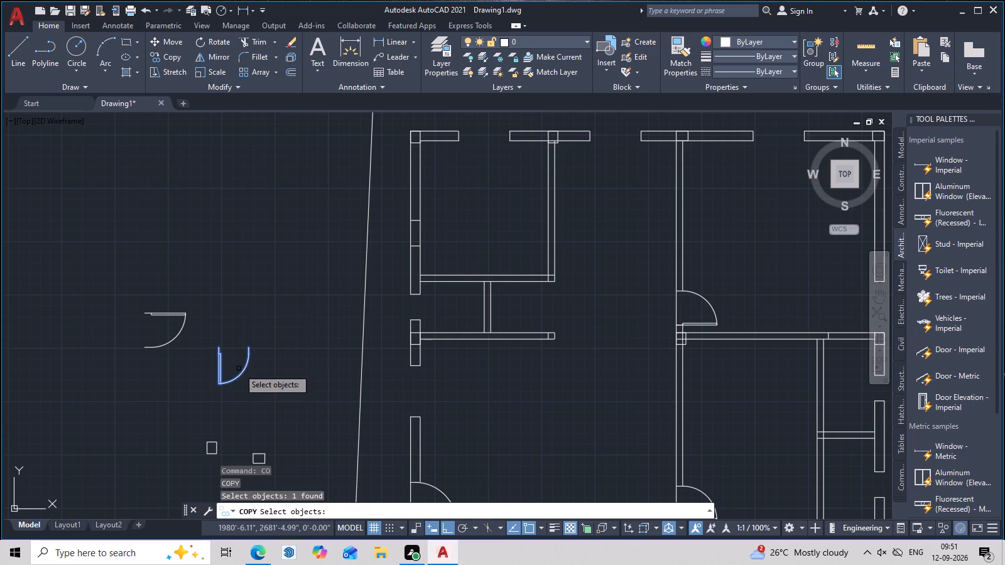
right_click(239, 369)
scroll(212, 344, "up", 6)
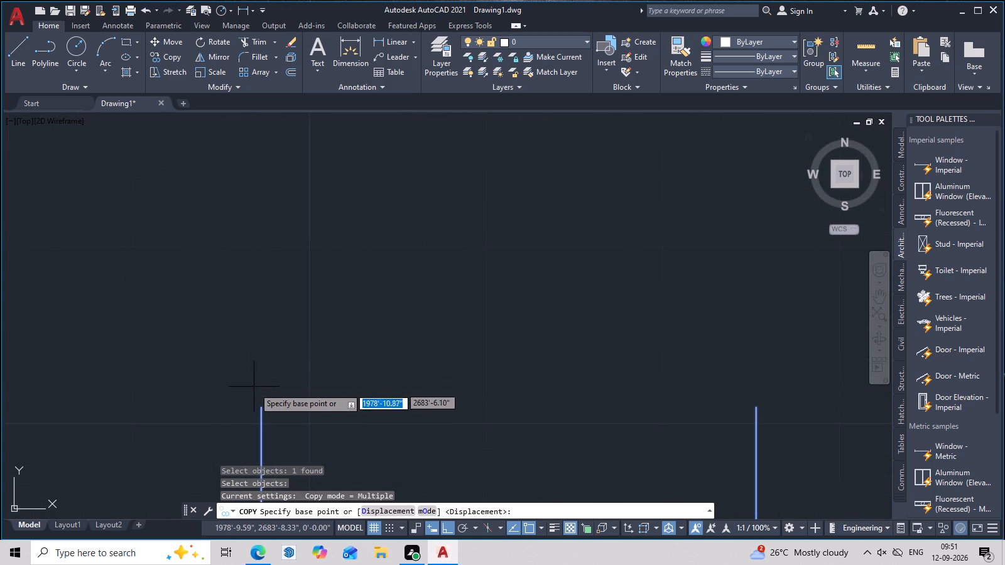
left_click(262, 410)
scroll(375, 333, "down", 3)
middle_click_drag(386, 336, 62, 342)
middle_click_drag(419, 364, 184, 361)
key("F8")
middle_click_drag(551, 342, 0, 343)
scroll(224, 298, "down", 3)
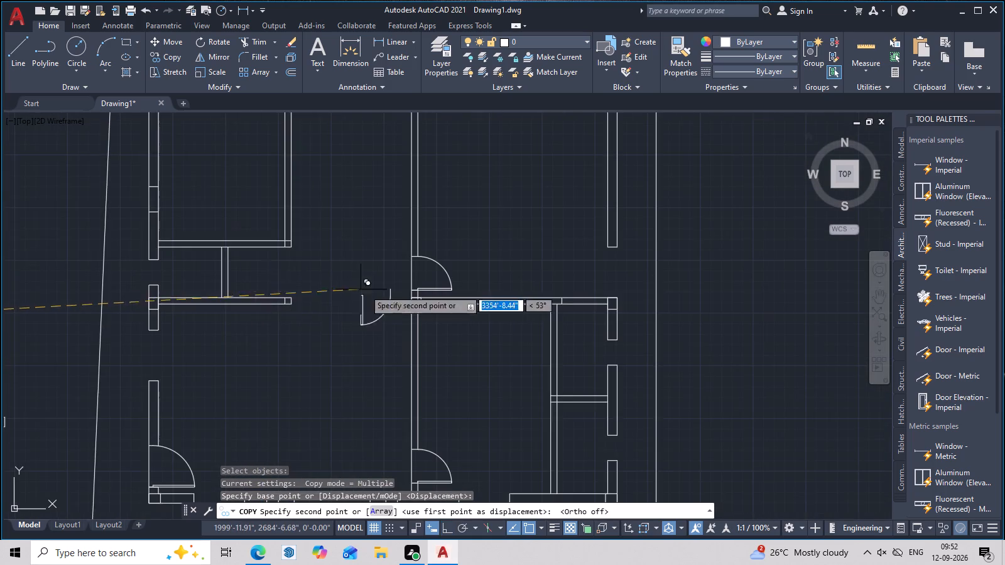
middle_click_drag(366, 289, 293, 316)
scroll(495, 333, "up", 2)
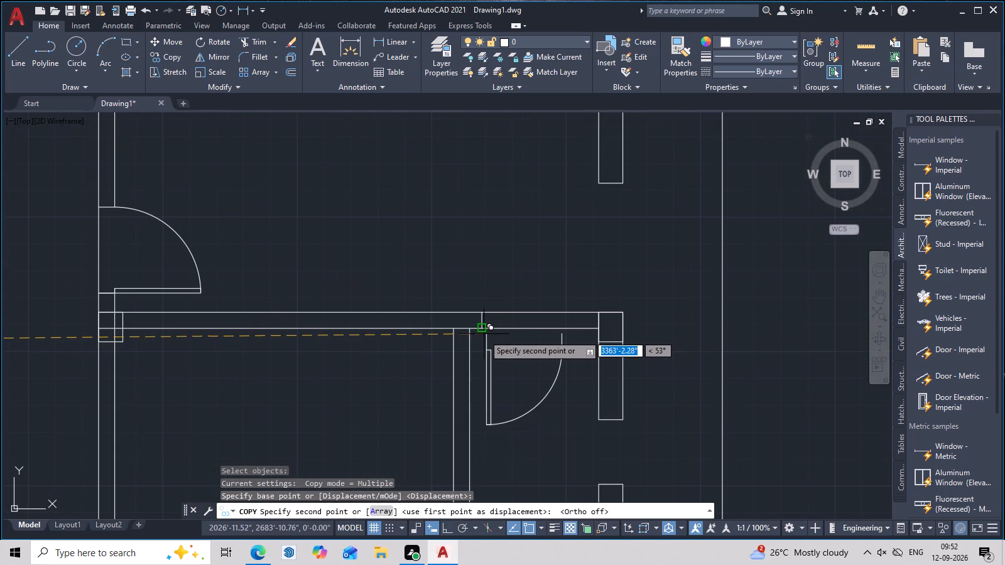
scroll(484, 335, "up", 3)
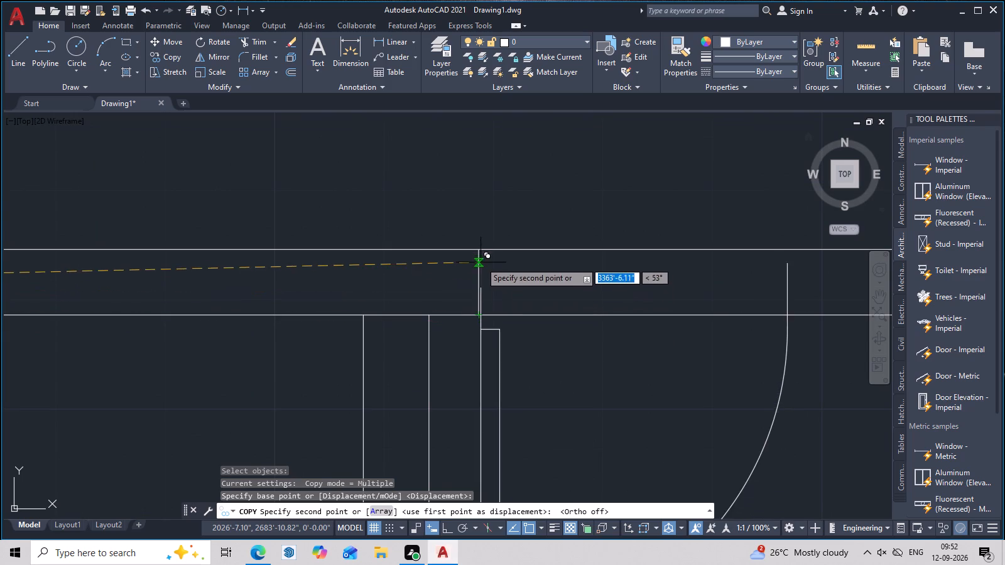
left_click(479, 252)
scroll(568, 289, "down", 2)
key("Escape")
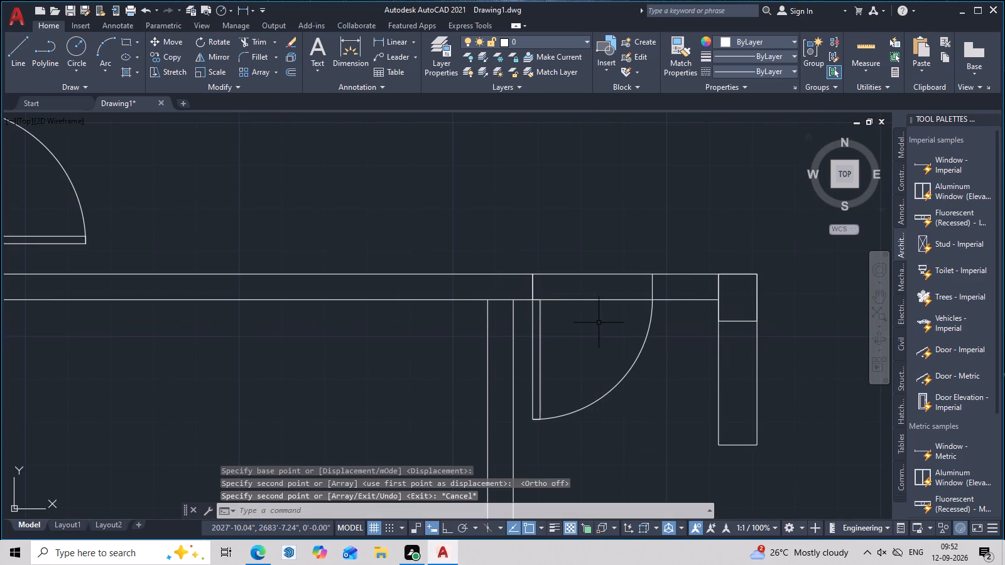
Trim the lower wall line across the opening of the door just placed above the small rooms.
type("tr")
key("space")
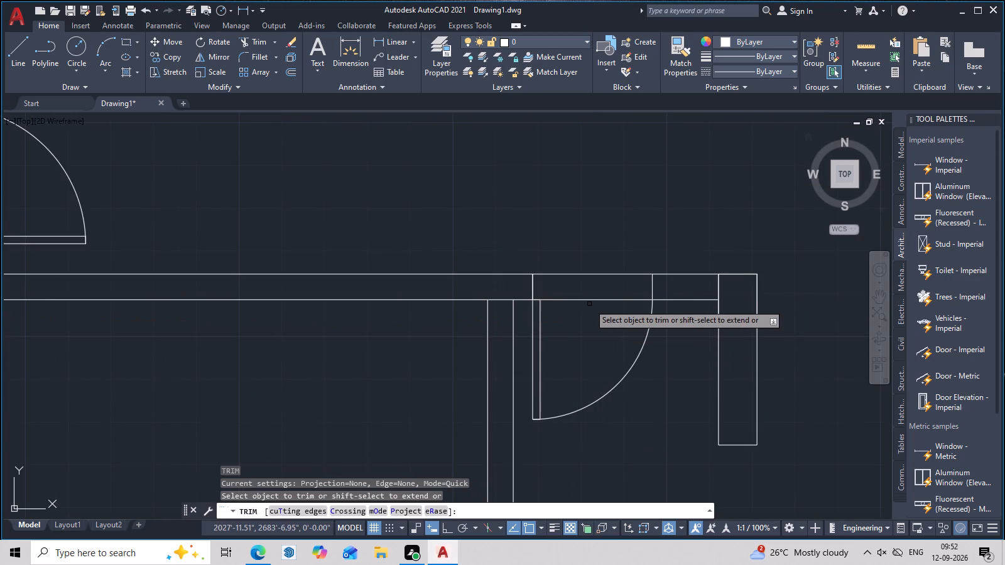
left_click(591, 298)
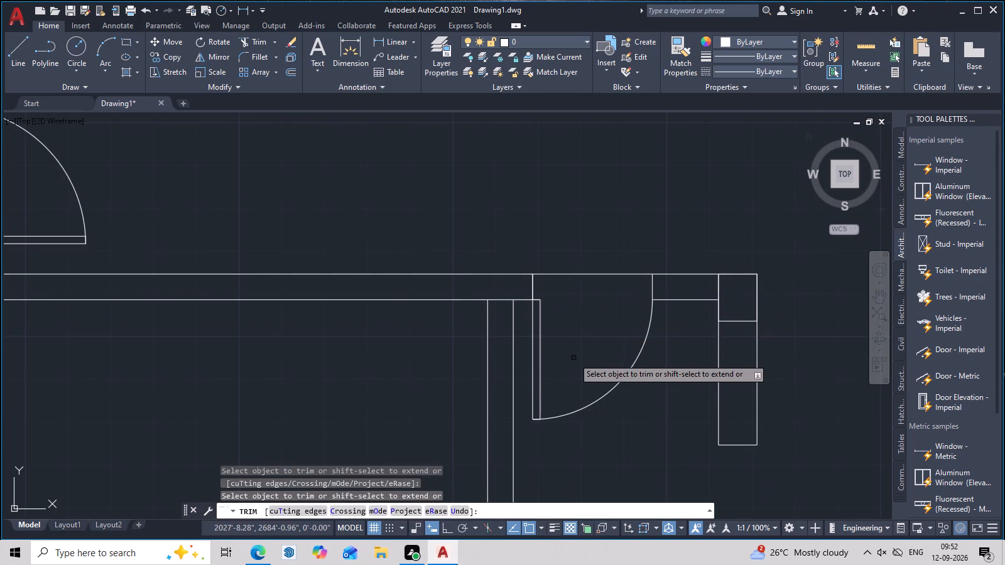
scroll(573, 358, "down", 2)
middle_click_drag(592, 405, 590, 312)
middle_click_drag(611, 344, 607, 304)
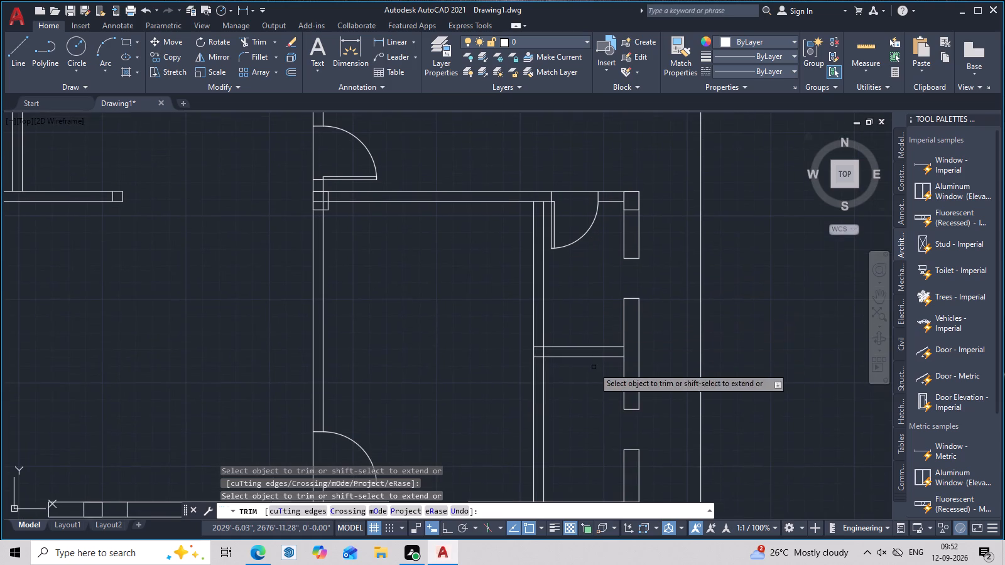
middle_click_drag(593, 399, 590, 377)
middle_click_drag(579, 389, 579, 364)
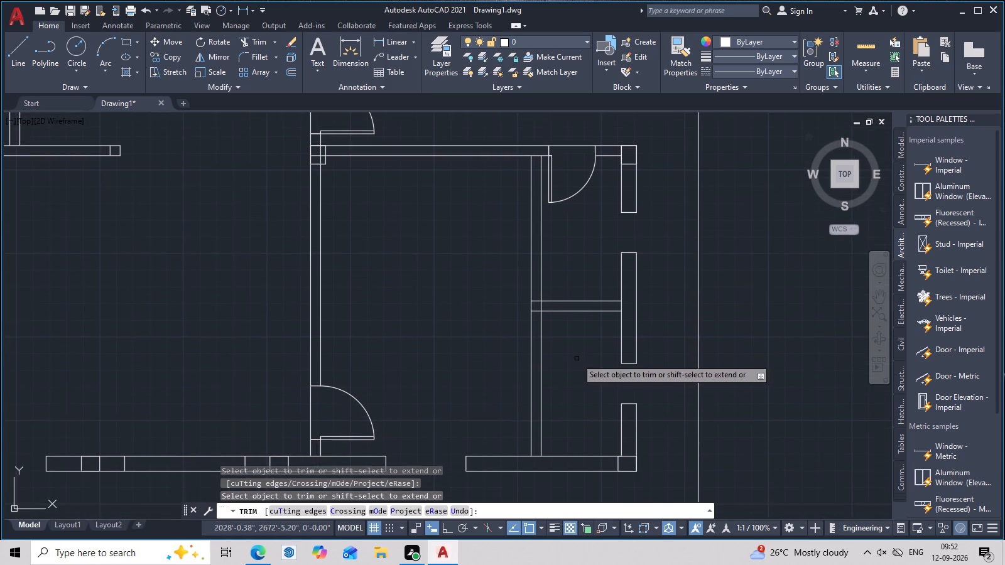
scroll(576, 357, "up", 1)
middle_click_drag(575, 350, 575, 327)
key("Escape")
Draw a short horizontal line across the small rooms' vertical partition wall, just below the wall dividing the two rooms.
type("l")
key("space")
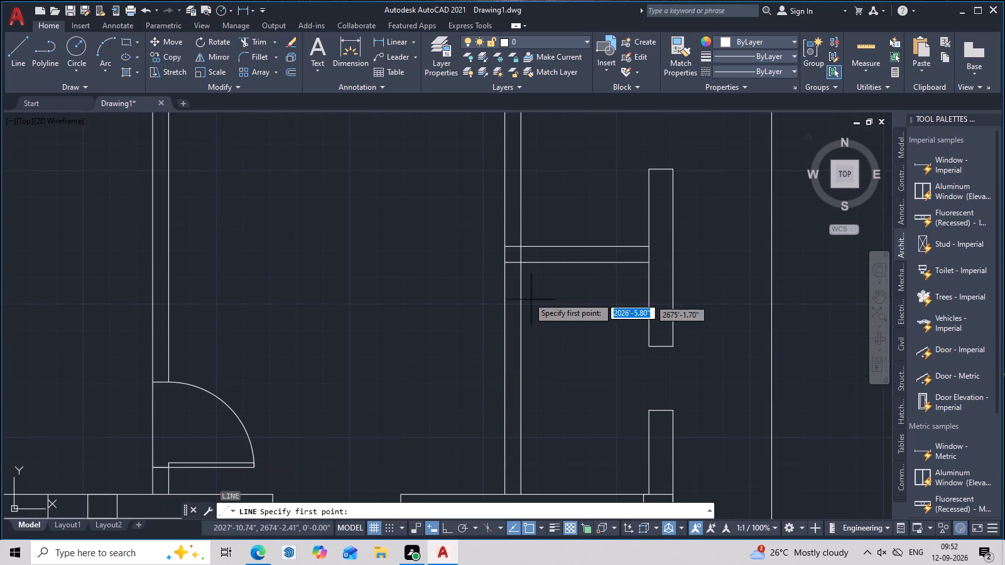
scroll(525, 295, "up", 1)
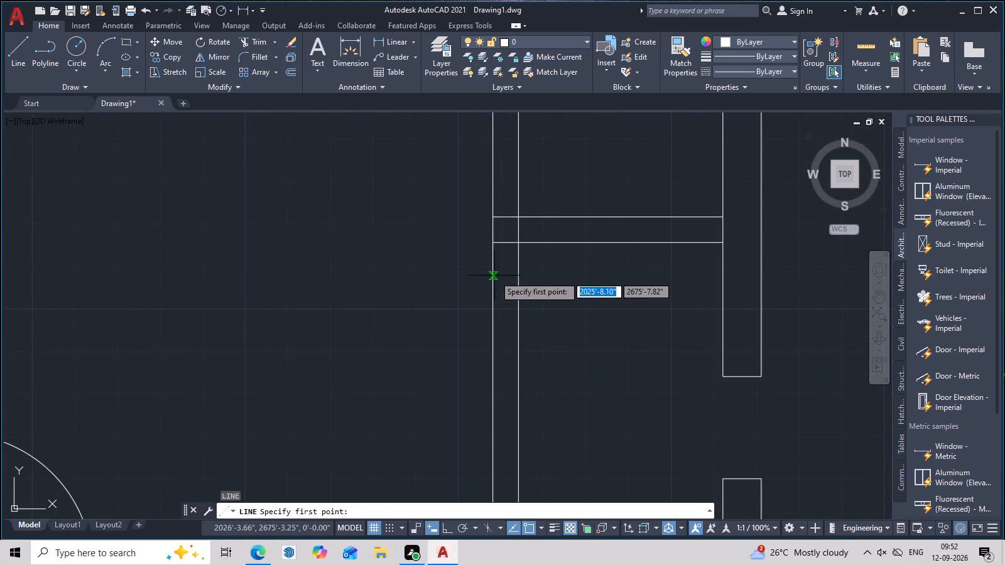
left_click(494, 276)
left_click(519, 276)
key("Escape")
With Ortho on, rotate the smaller spare door outside the plot 90 degrees counterclockwise about its upper-right endpoint.
scroll(541, 301, "down", 2)
middle_click_drag(205, 357, 470, 357)
scroll(252, 315, "down", 2)
middle_click_drag(320, 343, 421, 363)
scroll(190, 292, "up", 1)
middle_click_drag(186, 283, 250, 303)
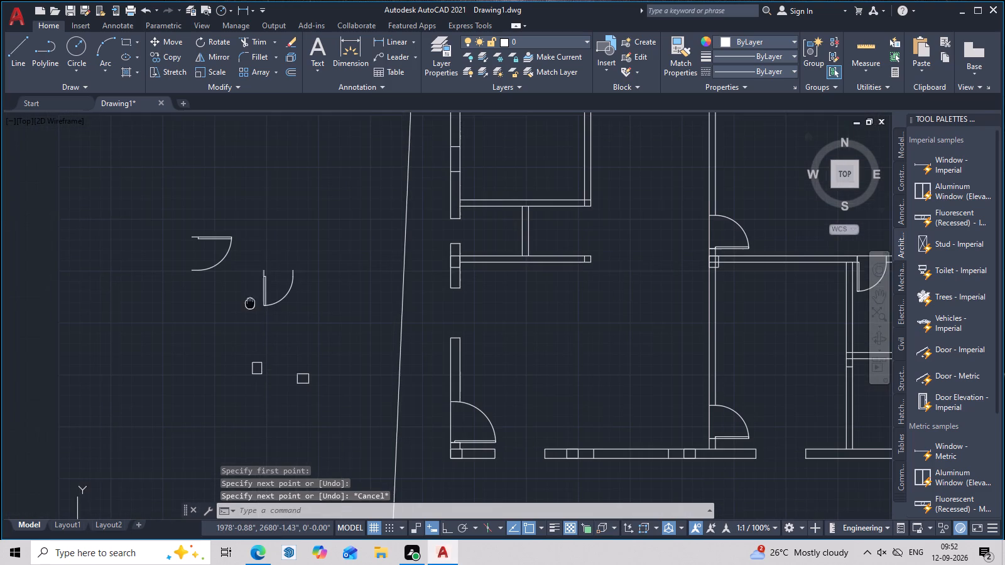
type("mi")
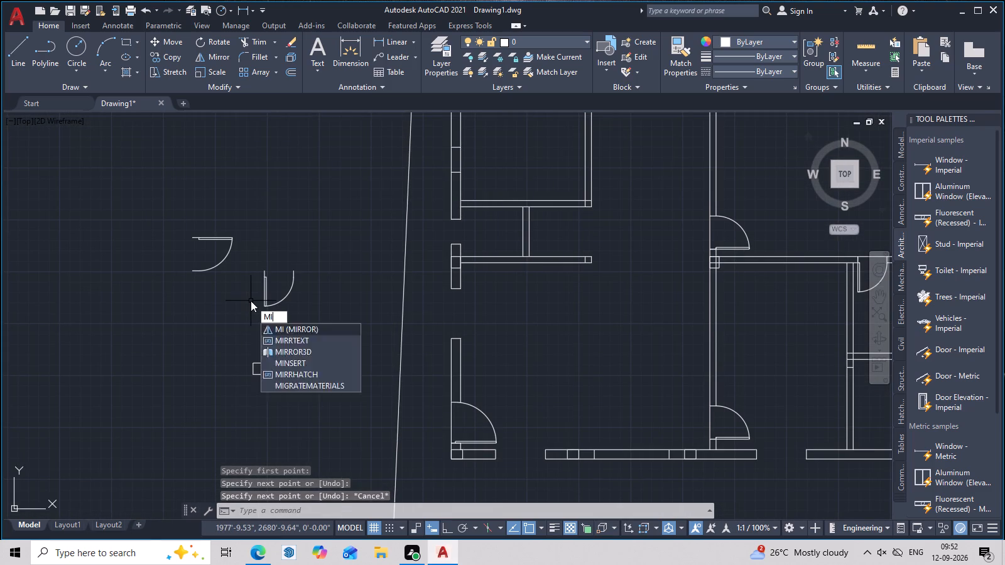
key("Escape")
left_click(291, 287)
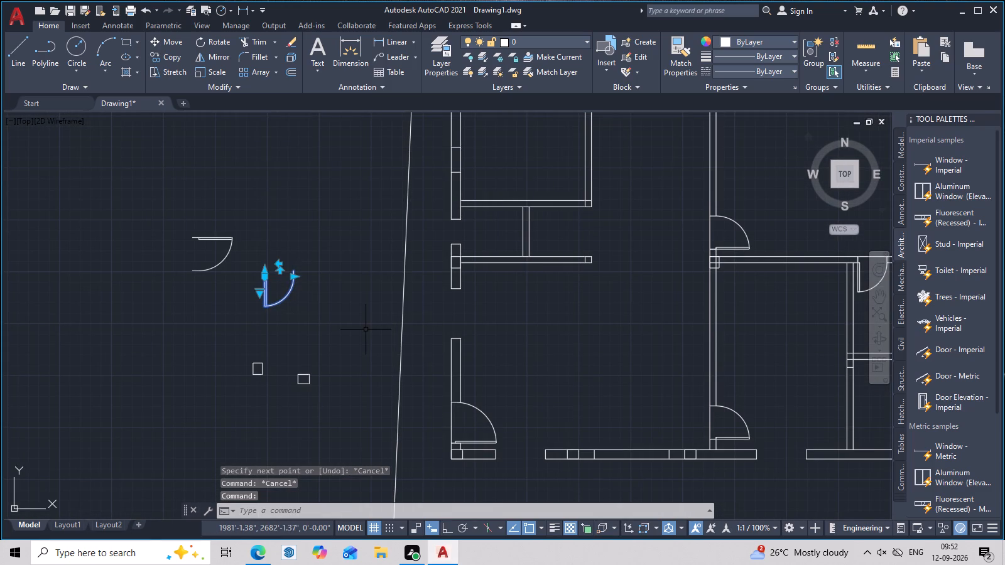
type("ro")
key("space")
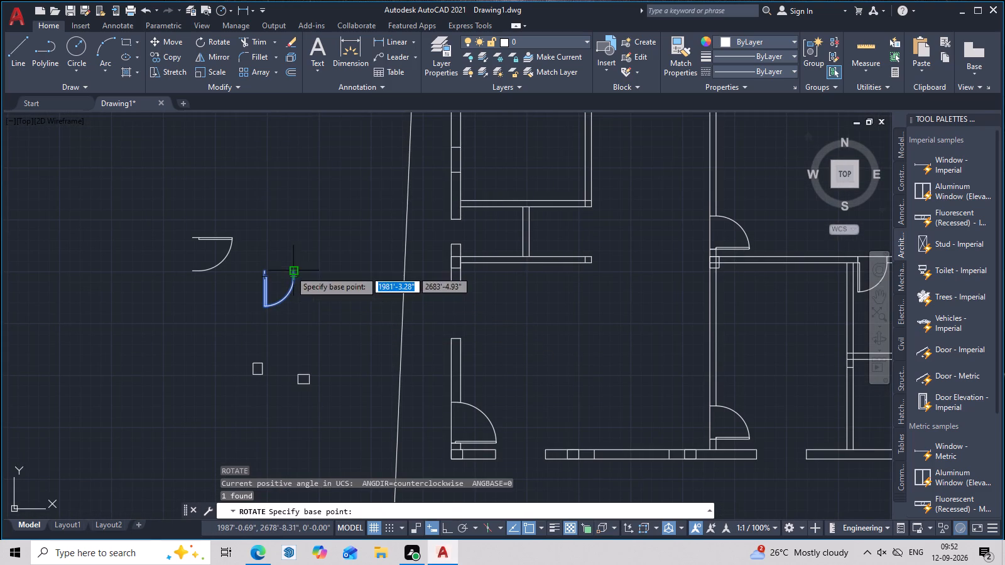
left_click(290, 271)
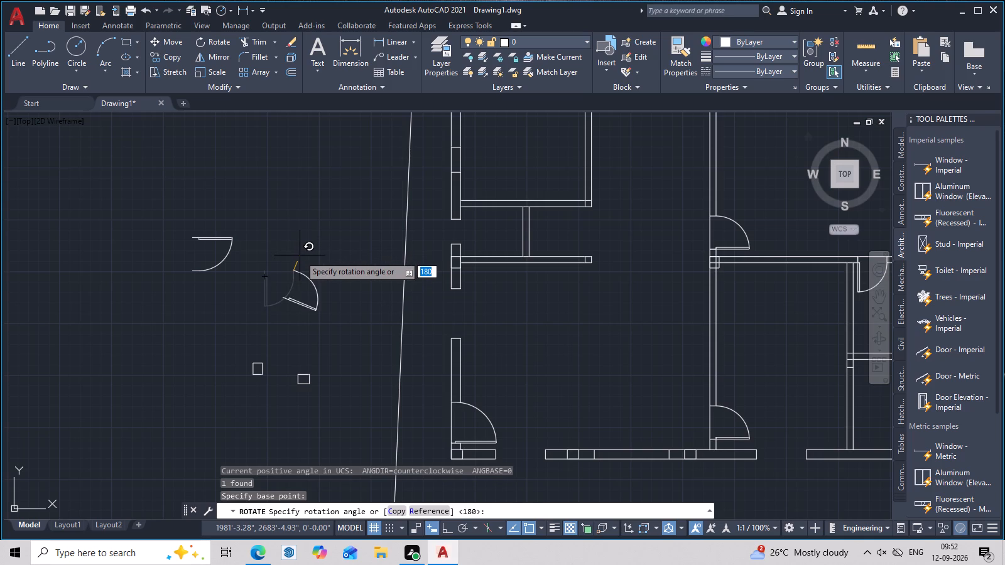
key("F8")
left_click(300, 256)
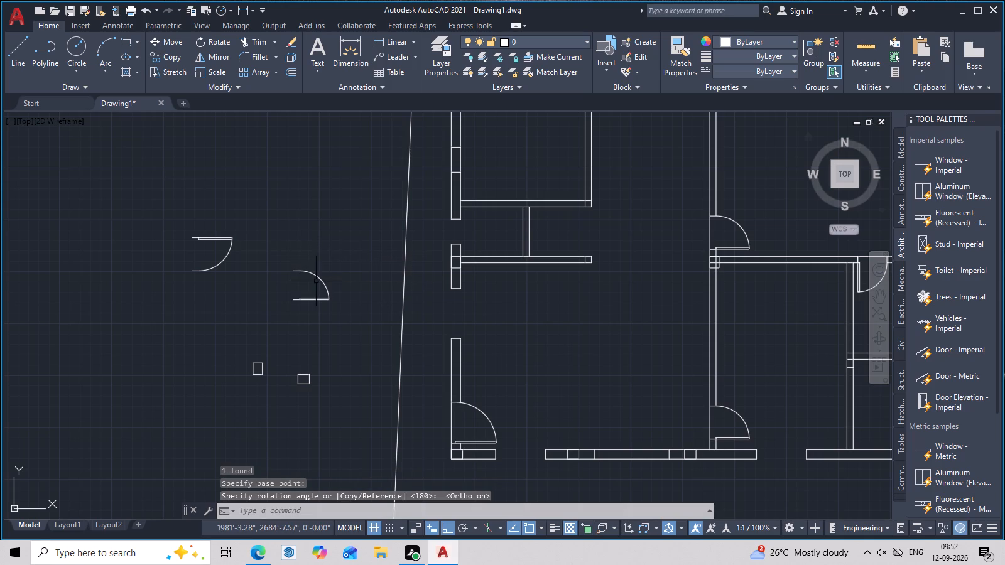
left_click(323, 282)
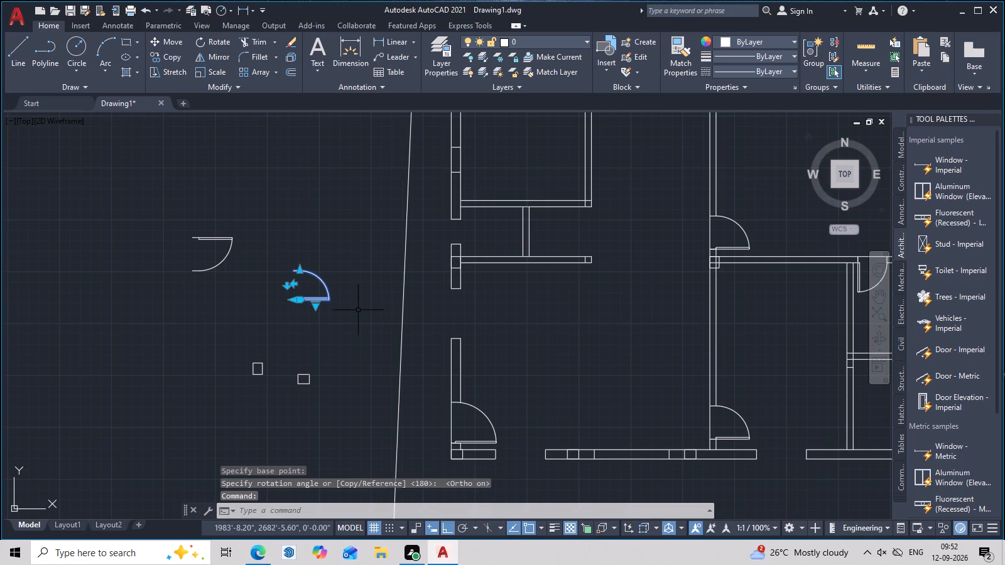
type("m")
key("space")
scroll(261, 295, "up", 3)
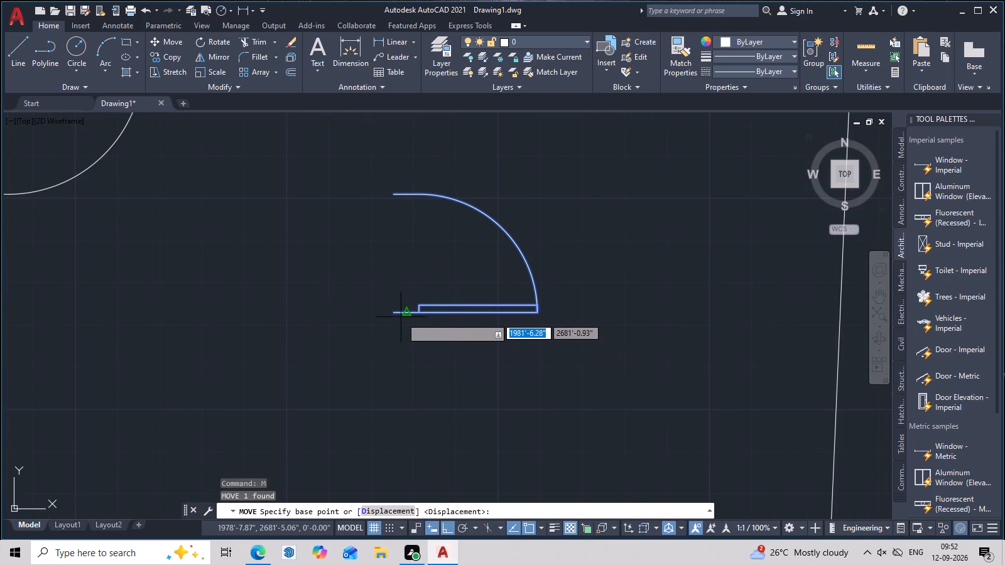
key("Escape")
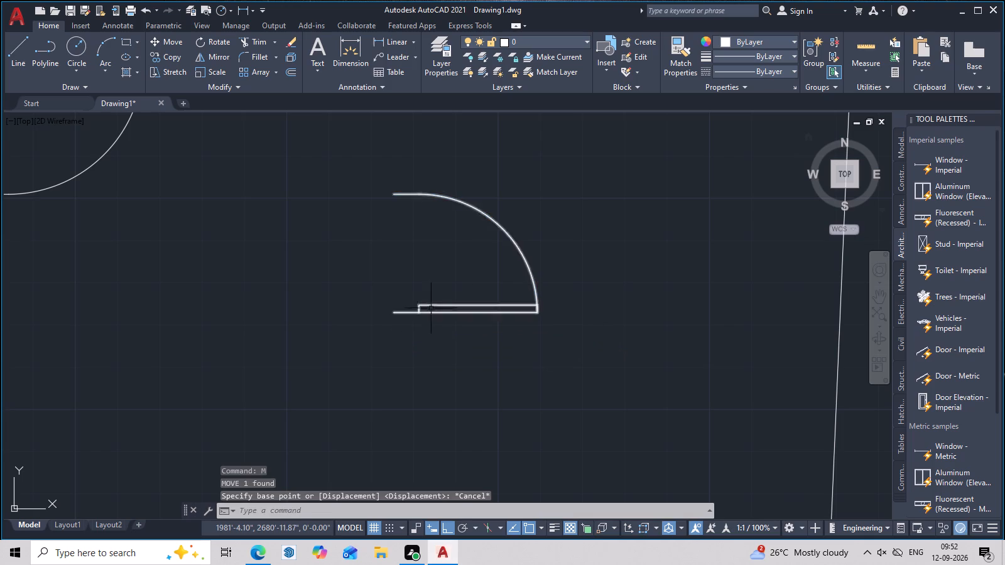
Mirror the rotated smaller spare door upward across a horizontal line just above it, keeping the source object.
left_click_drag(542, 218, 367, 351)
left_click(352, 359)
type("mi")
key("space")
left_click(329, 181)
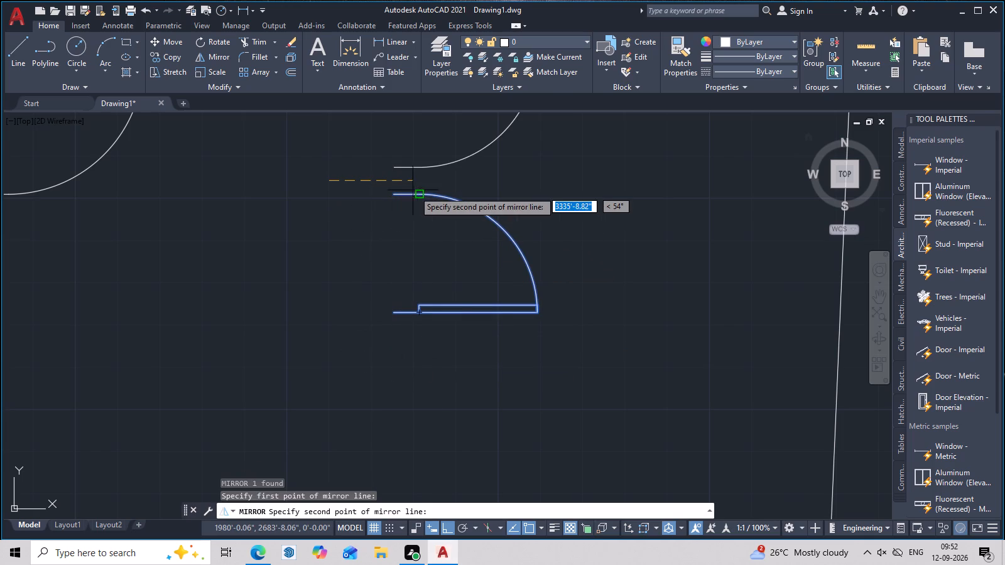
middle_click_drag(432, 191, 425, 263)
left_click(478, 241)
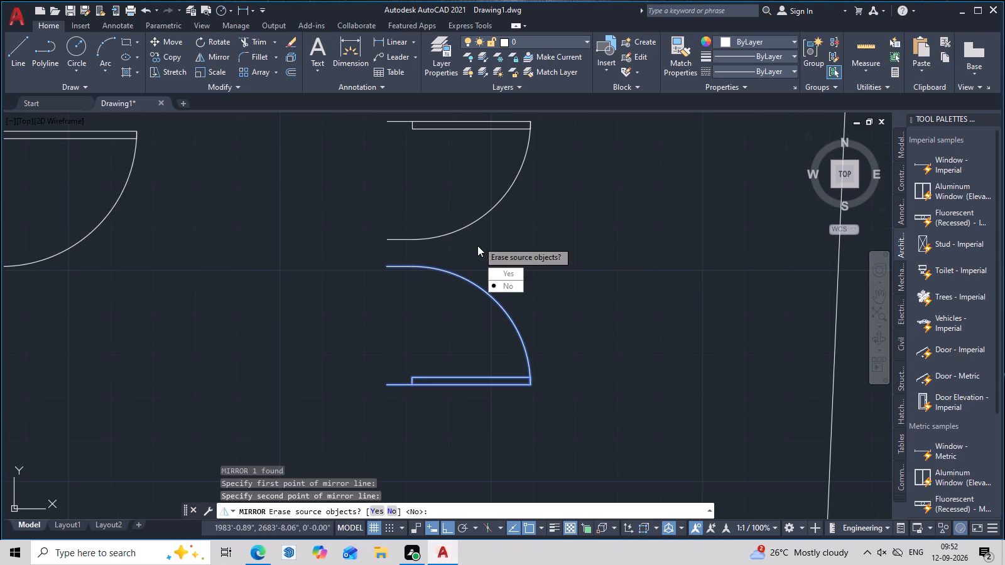
left_click_drag(501, 284, 478, 241)
Quick-measure the dimensions of the large room beside the two small rooms.
scroll(478, 241, "down", 2)
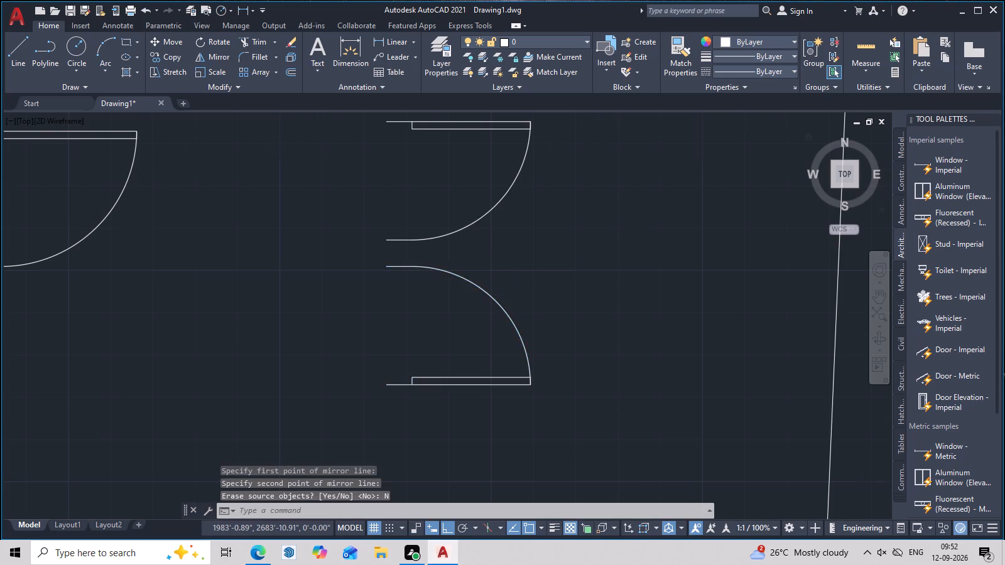
scroll(478, 241, "down", 2)
middle_click_drag(511, 257, 306, 250)
middle_click_drag(515, 289, 443, 310)
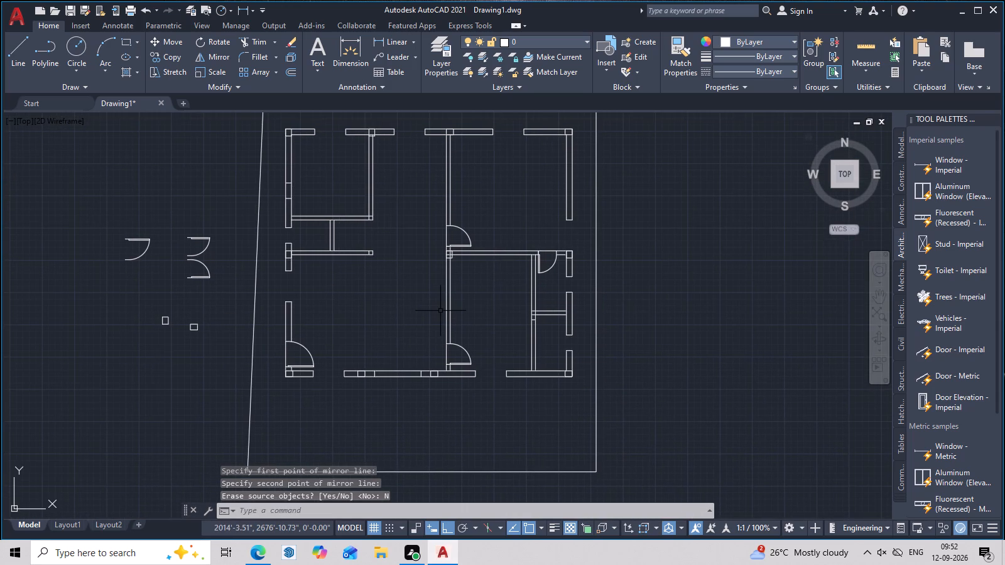
left_click(871, 39)
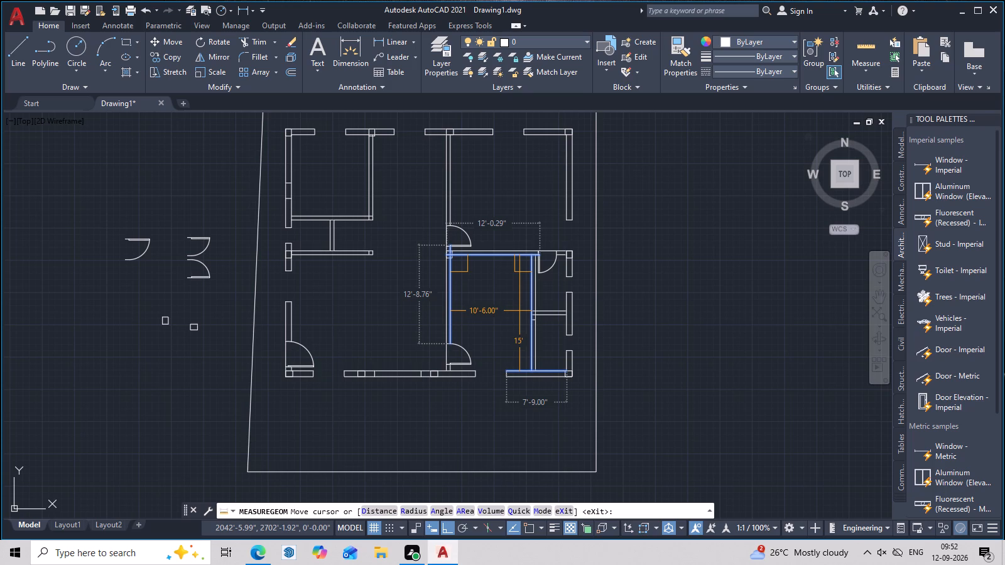
key("Escape")
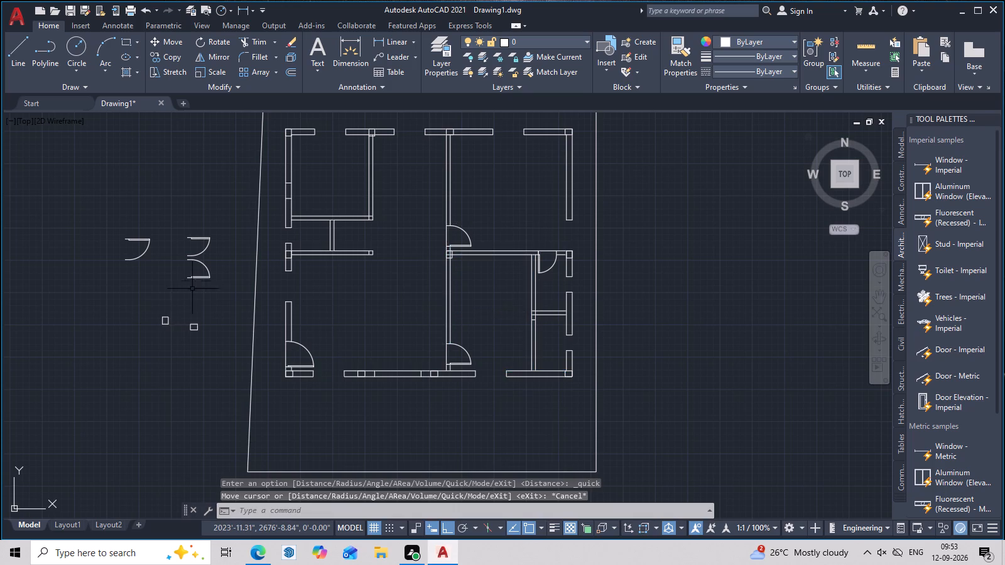
With Ortho off, copy the upper mirrored spare door by its upper-left endpoint to the short line on the lower small room's vertical wall.
scroll(197, 266, "up", 1)
left_click(206, 244)
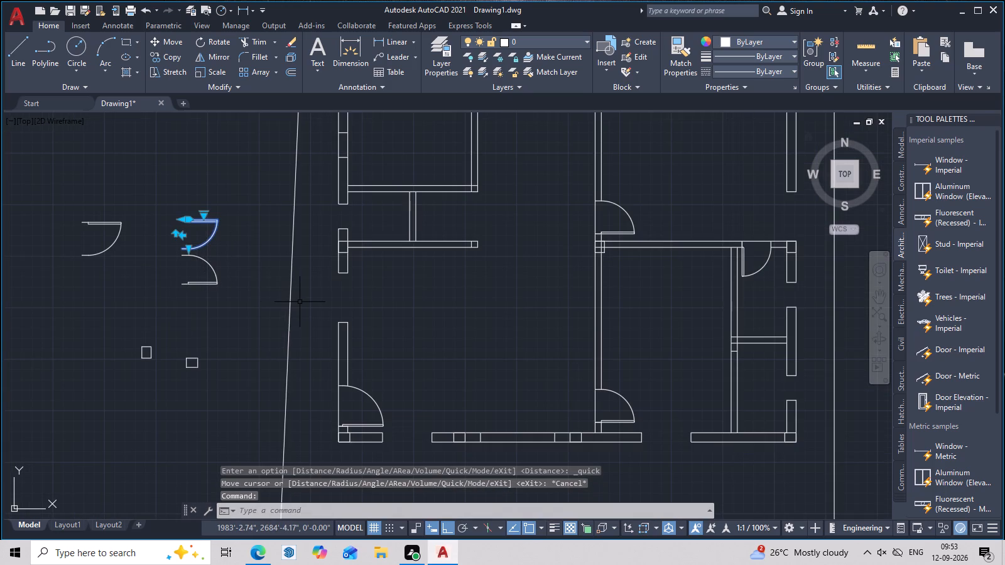
type("co")
key("space")
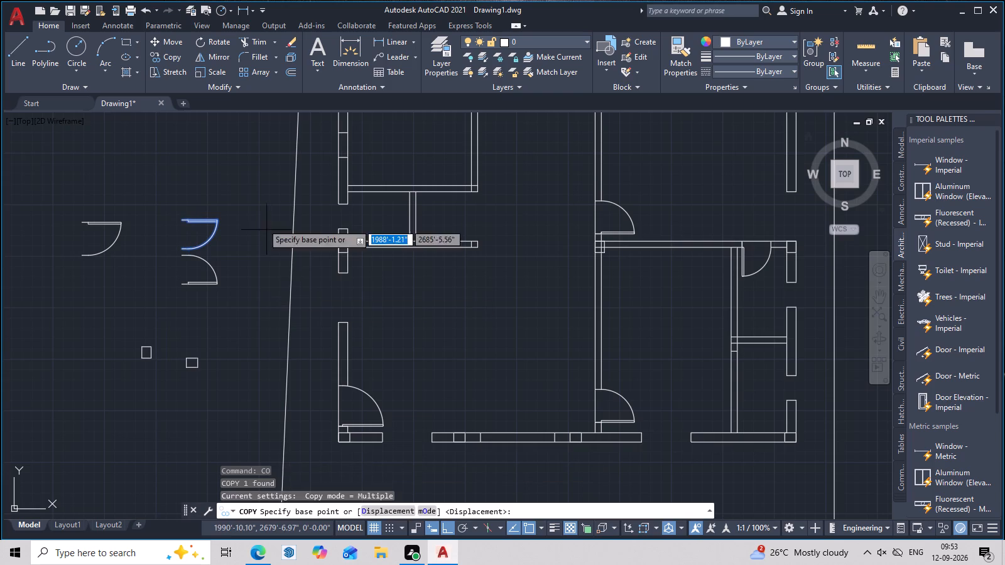
scroll(187, 205, "up", 3)
left_click(170, 264)
scroll(312, 295, "down", 3)
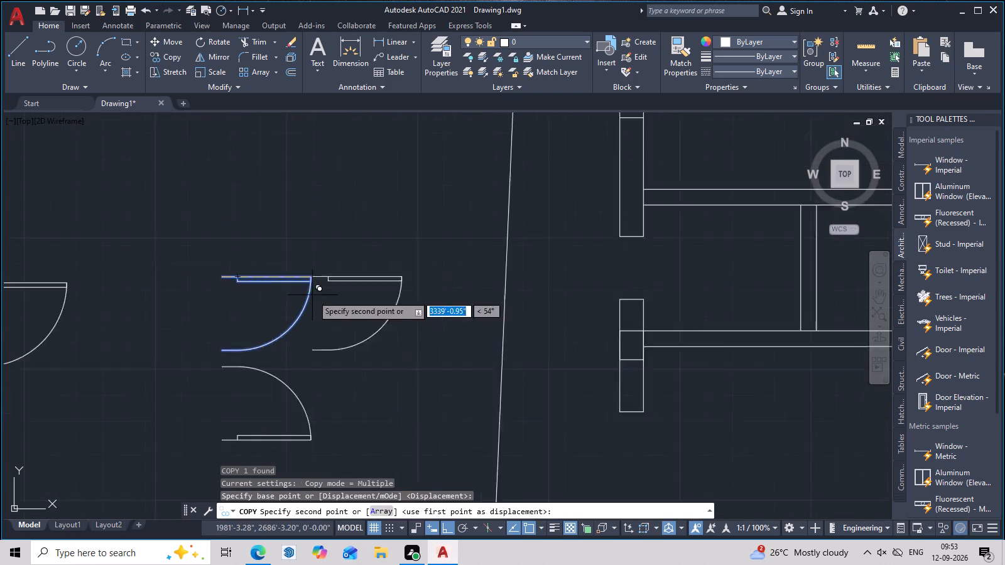
middle_click_drag(355, 328, 285, 276)
key("F8")
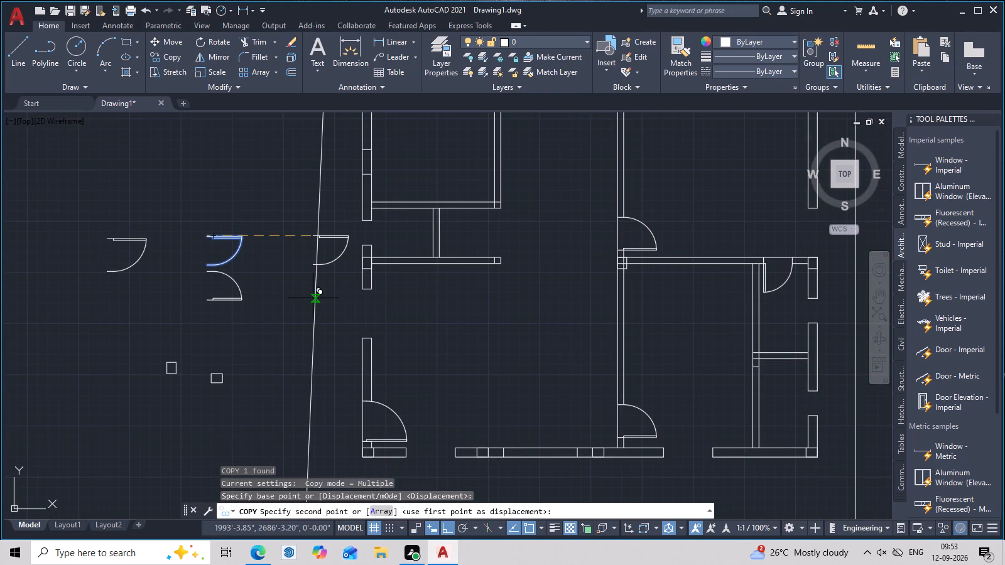
middle_click_drag(793, 397, 626, 376)
scroll(567, 365, "up", 2)
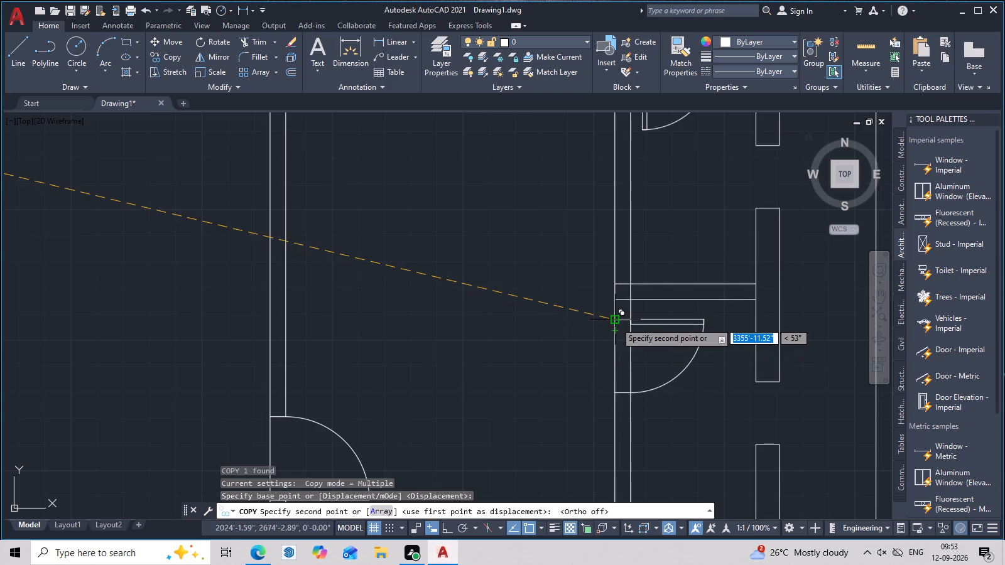
left_click(616, 322)
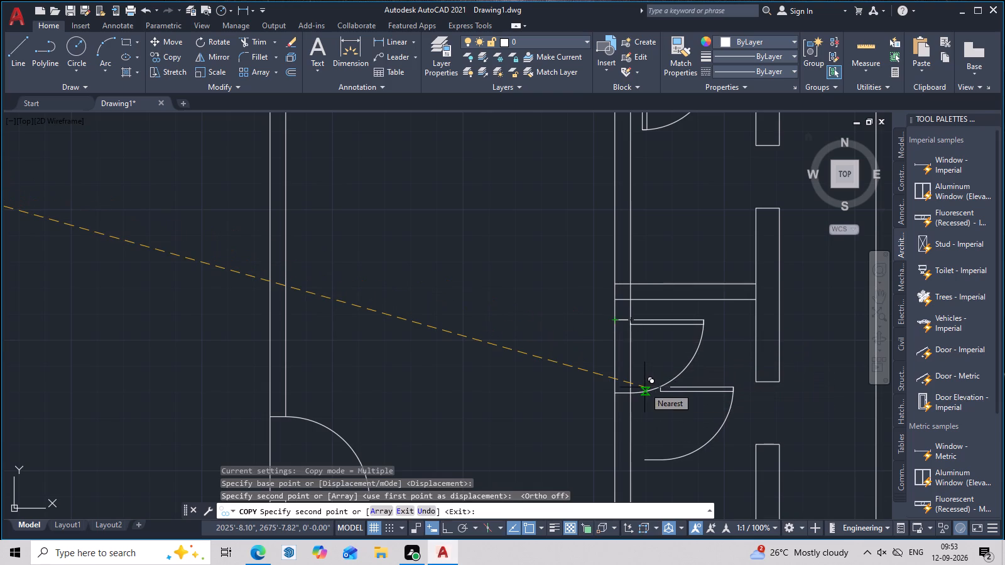
key("Escape")
Trim the right-hand line of the vertical partition wall across the lower small room's door opening.
middle_click_drag(645, 383, 629, 360)
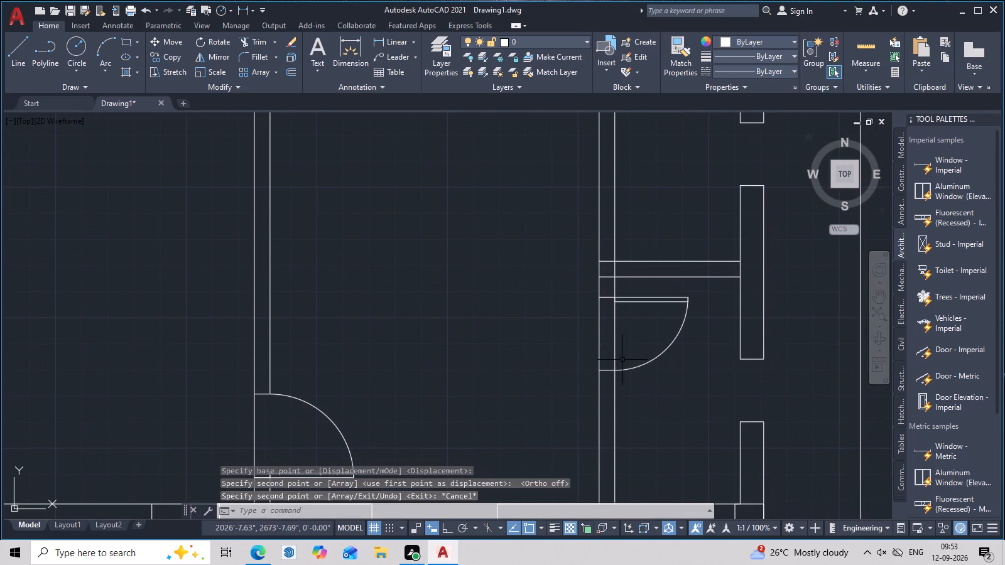
type("tr")
key("space")
left_click(616, 338)
scroll(616, 338, "down", 3)
middle_click_drag(624, 389, 624, 363)
scroll(671, 365, "up", 2)
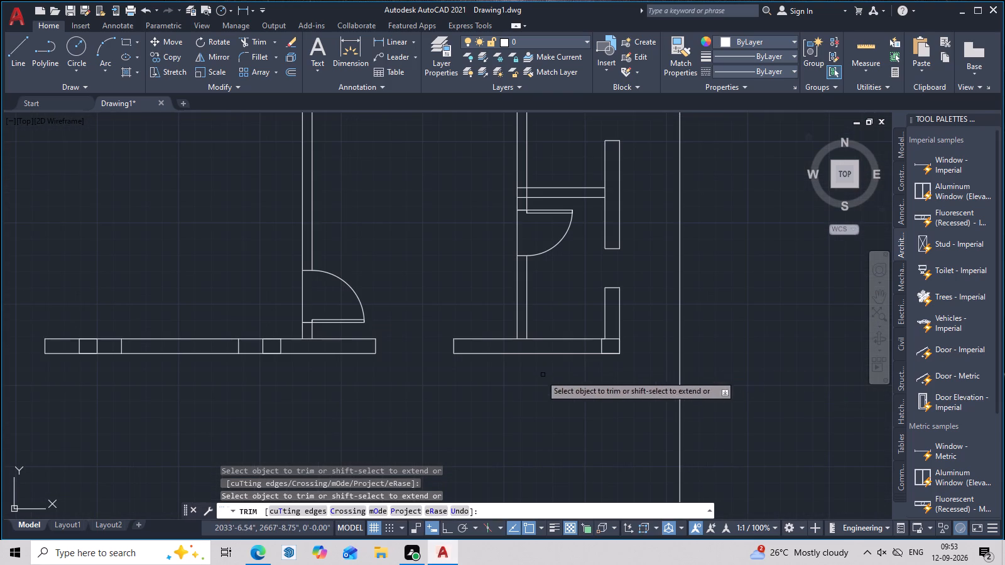
Trim the overlapping wall lines where the partition between the two small rooms meets their vertical wall.
key("Escape")
scroll(548, 210, "up", 1)
middle_click_drag(553, 238, 589, 397)
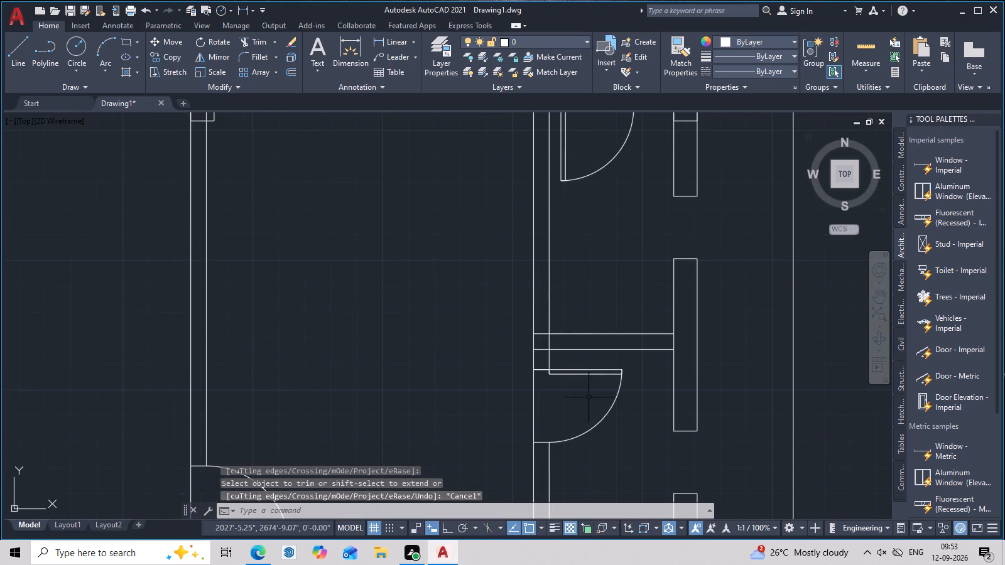
type("tr")
key("space")
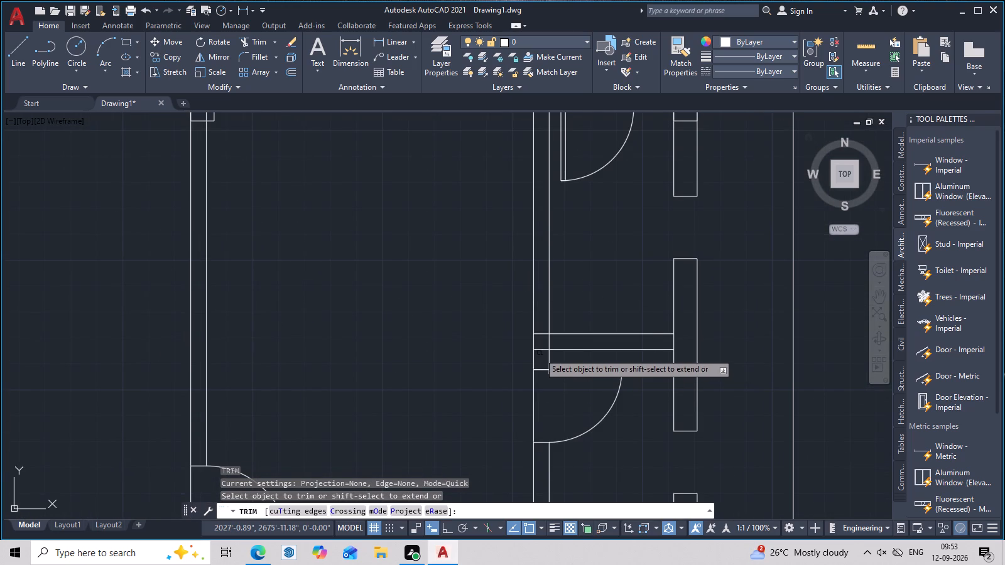
left_click(538, 350)
left_click(549, 343)
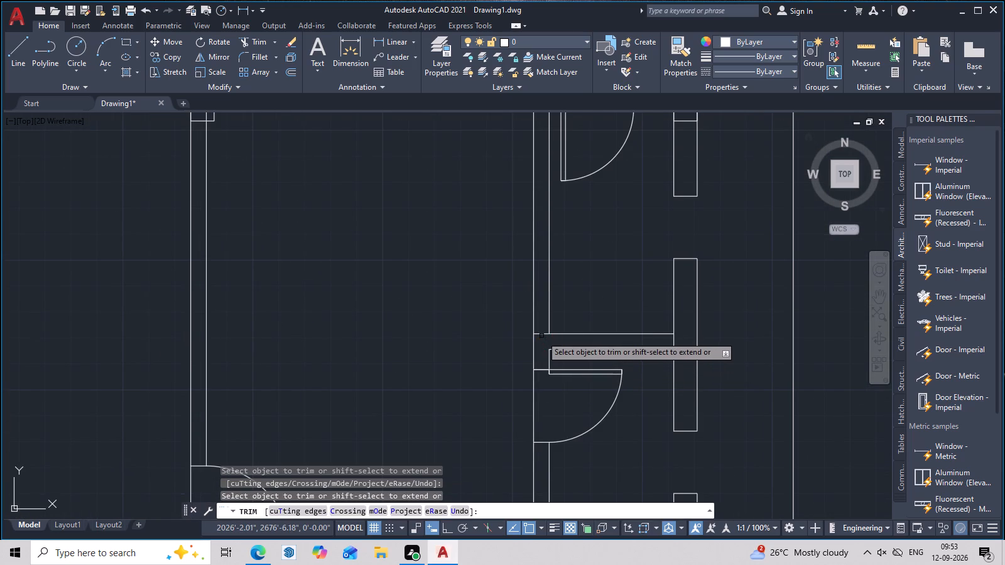
left_click(541, 336)
left_click(543, 332)
scroll(543, 332, "down", 4)
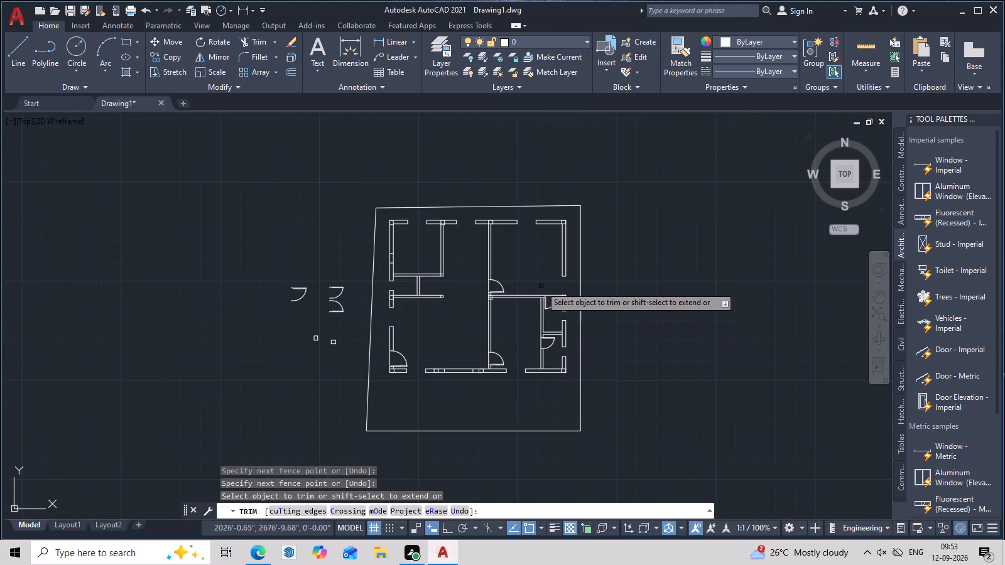
Trim the lower line of the horizontal wall across the top end of the small rooms' vertical wall.
scroll(540, 286, "up", 6)
left_click(530, 406)
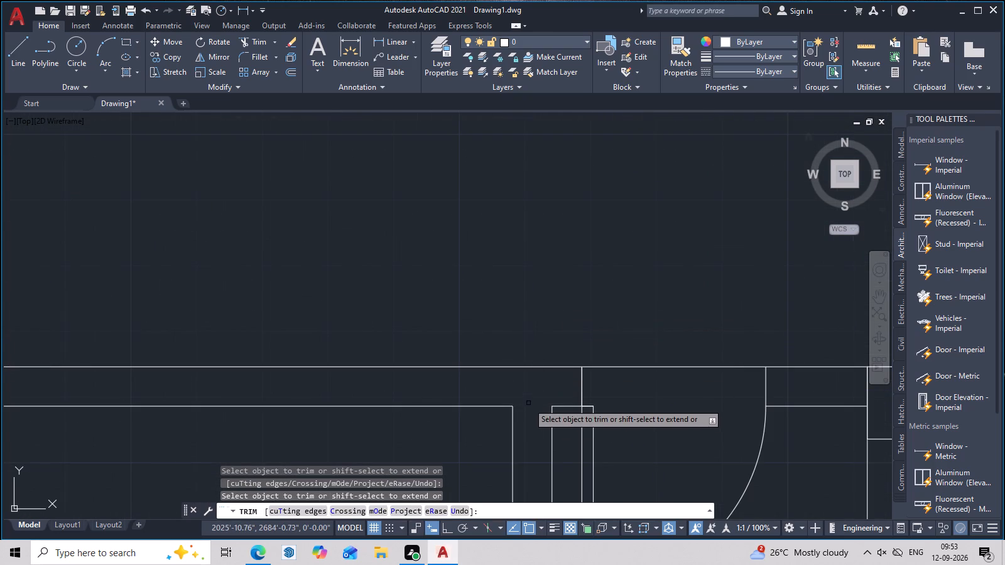
scroll(528, 403, "down", 3)
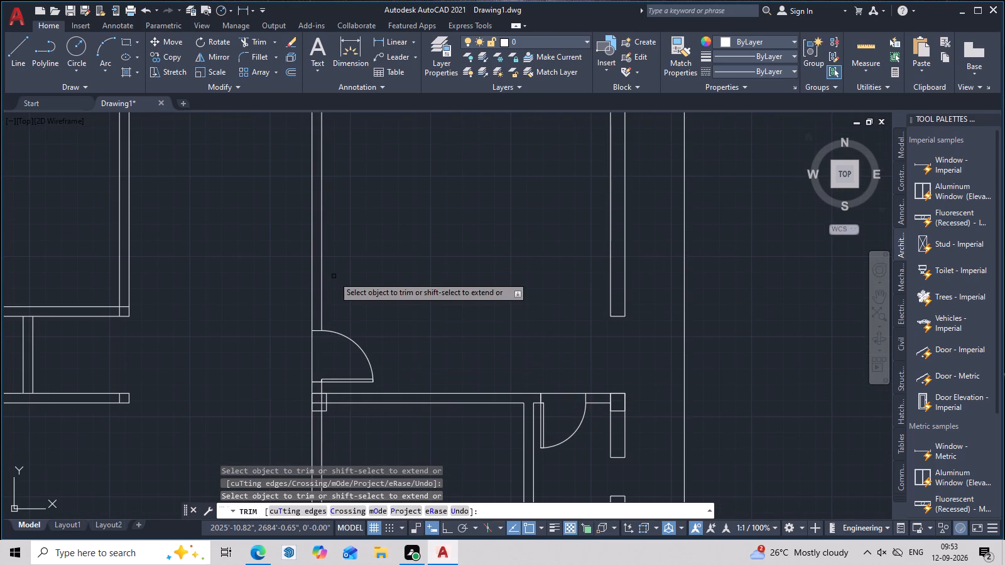
middle_click_drag(344, 275, 531, 263)
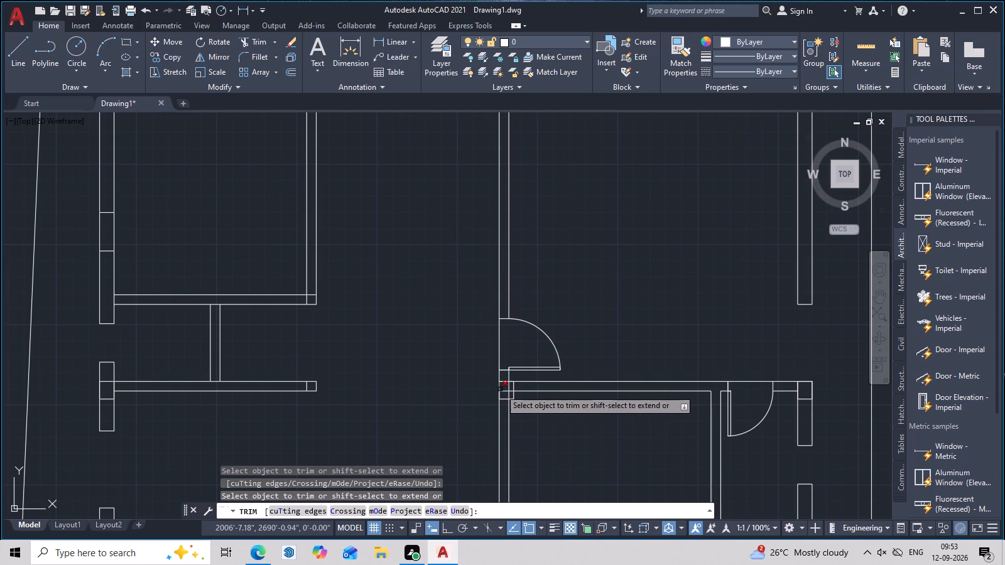
key("Escape")
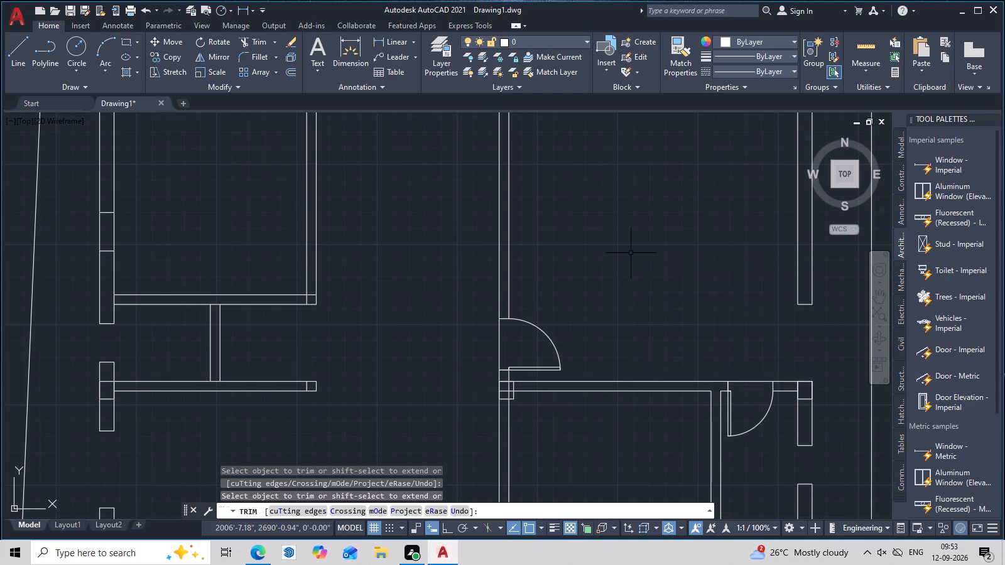
Trim the wall lines crossing inside the square column where the central vertical wall meets the horizontal wall.
middle_click_drag(48, 321, 243, 309)
scroll(269, 310, "down", 2)
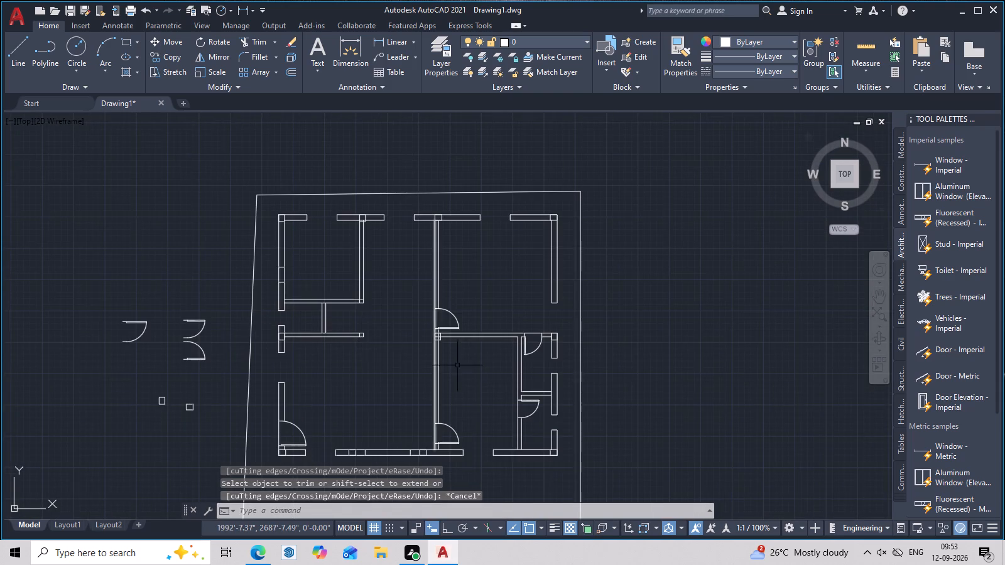
scroll(455, 361, "up", 5)
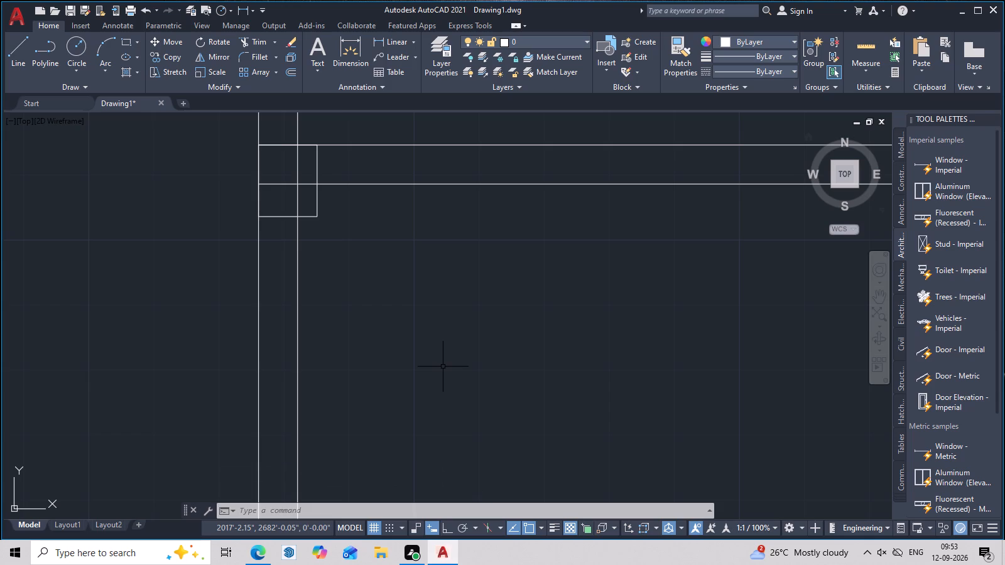
type("tr")
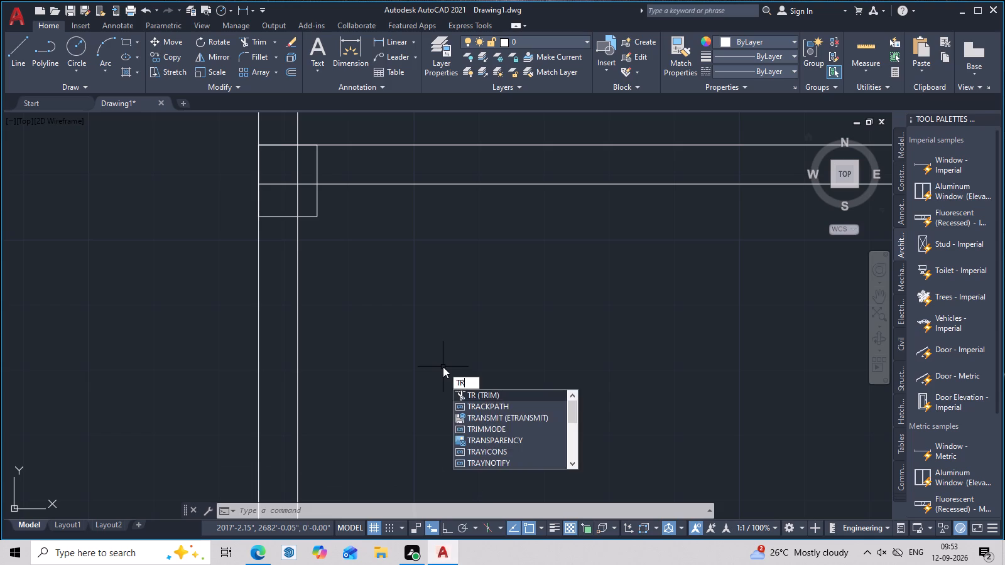
key("space")
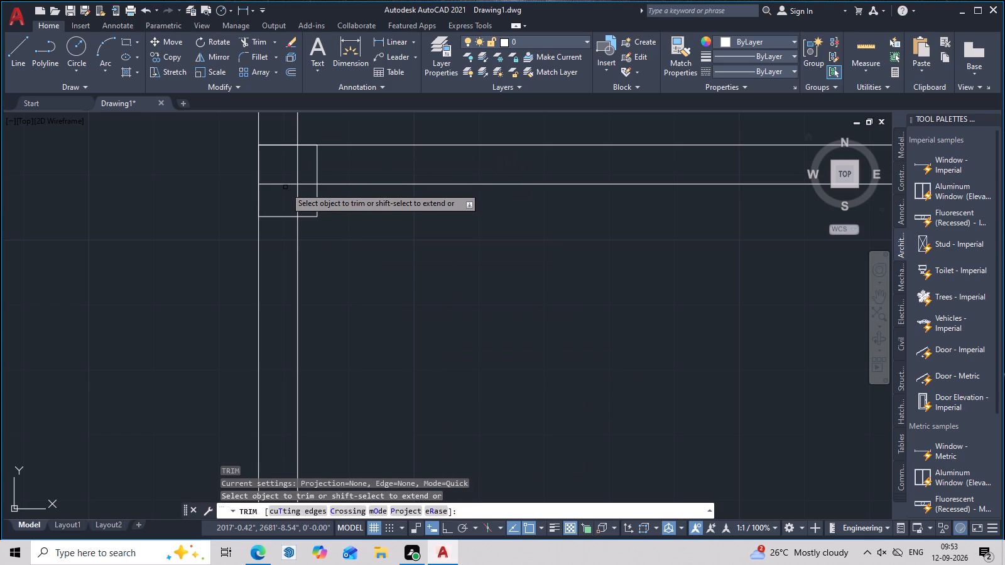
left_click(285, 185)
left_click(298, 181)
left_click(307, 183)
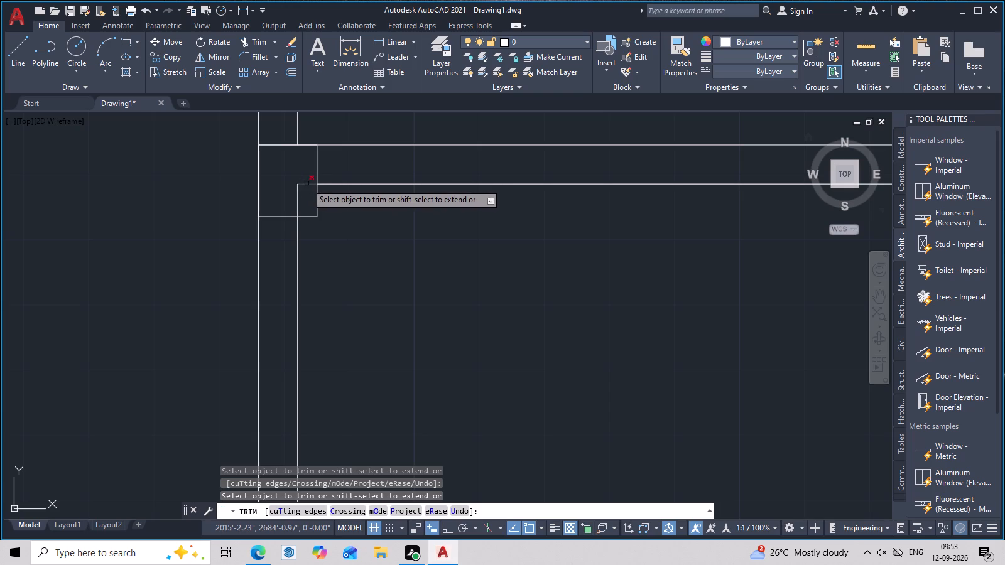
left_click(299, 193)
Trim the wall lines inside the top column where the upper-left room's right wall meets the outer wall.
scroll(299, 193, "down", 2)
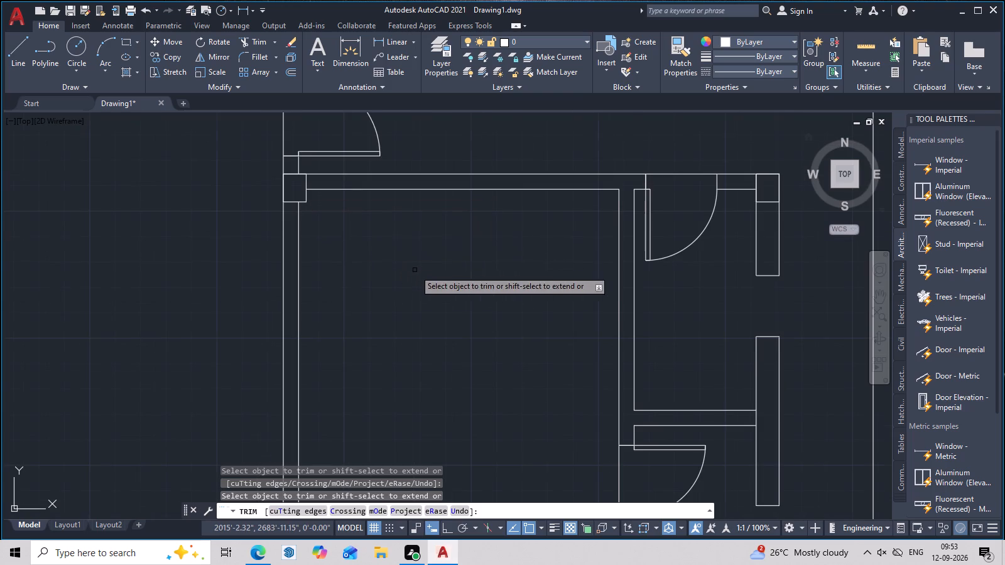
scroll(415, 270, "down", 3)
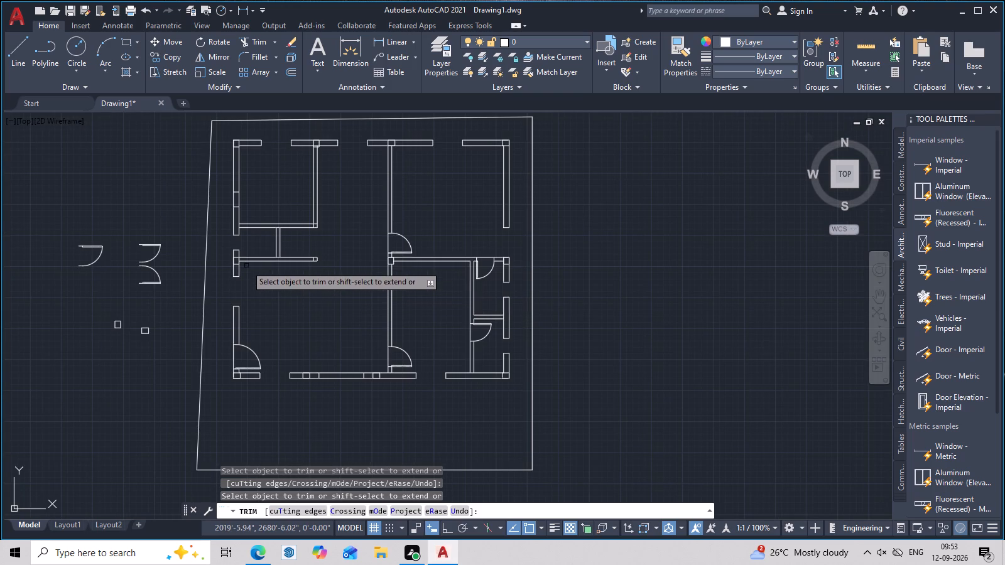
scroll(315, 131, "up", 2)
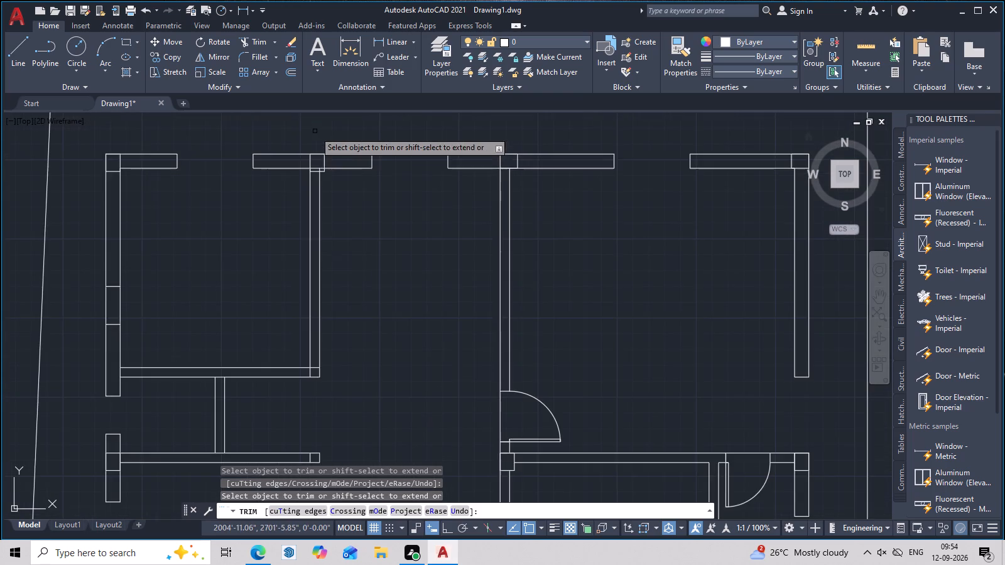
scroll(315, 161, "up", 3)
left_click(320, 191)
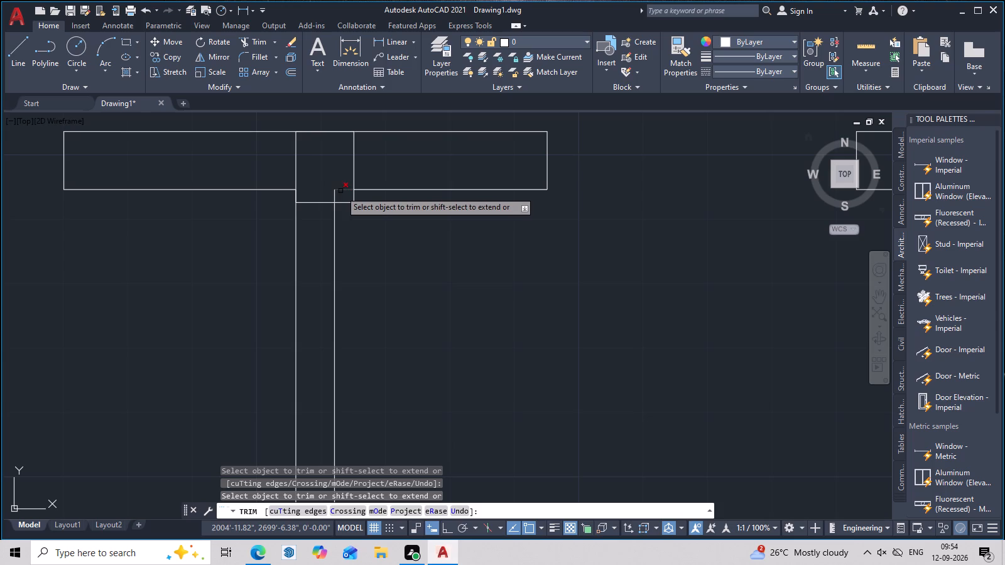
left_click(340, 191)
left_click(335, 196)
scroll(335, 196, "down", 4)
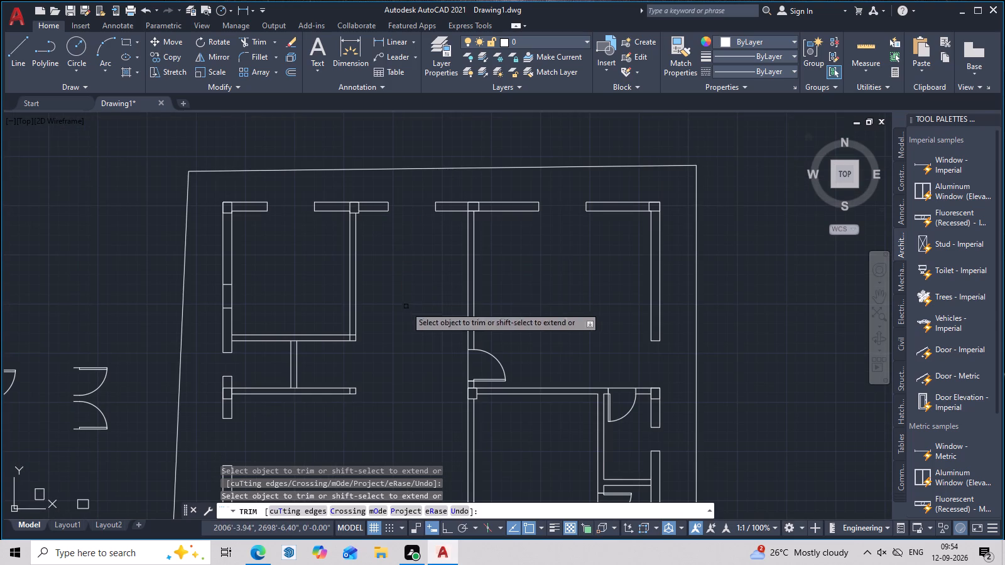
scroll(617, 340, "down", 1)
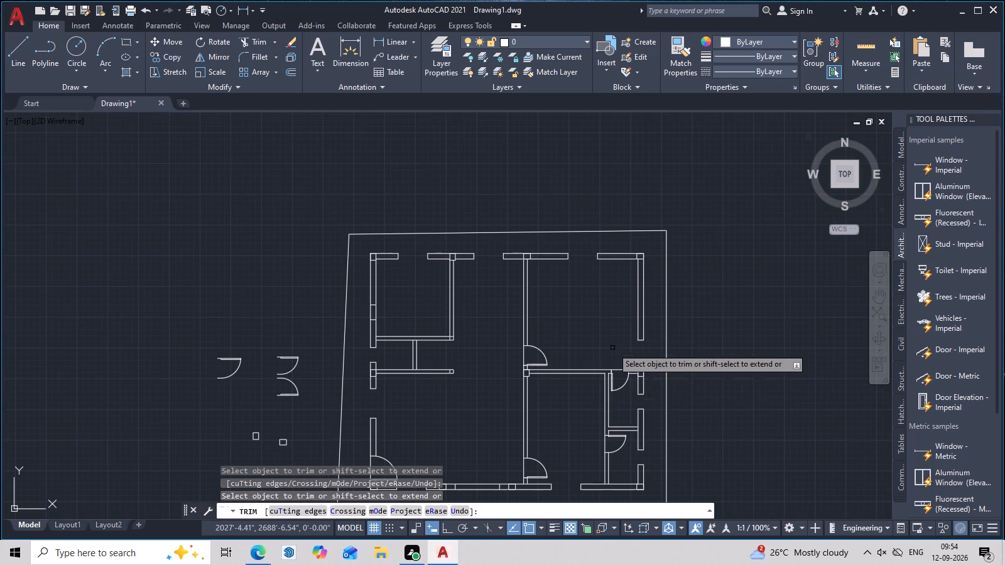
middle_click_drag(598, 421, 589, 357)
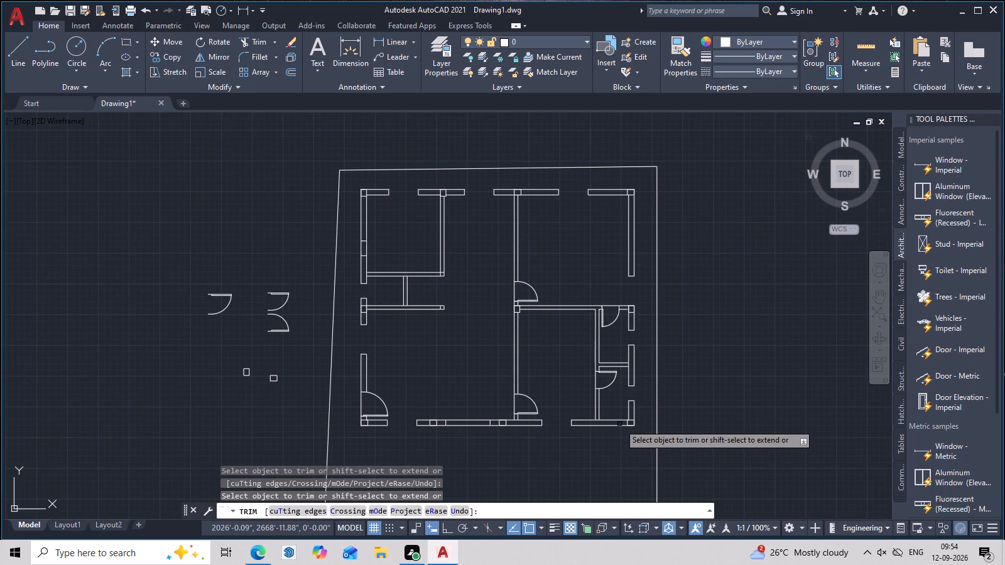
scroll(619, 424, "up", 2)
scroll(620, 423, "down", 2)
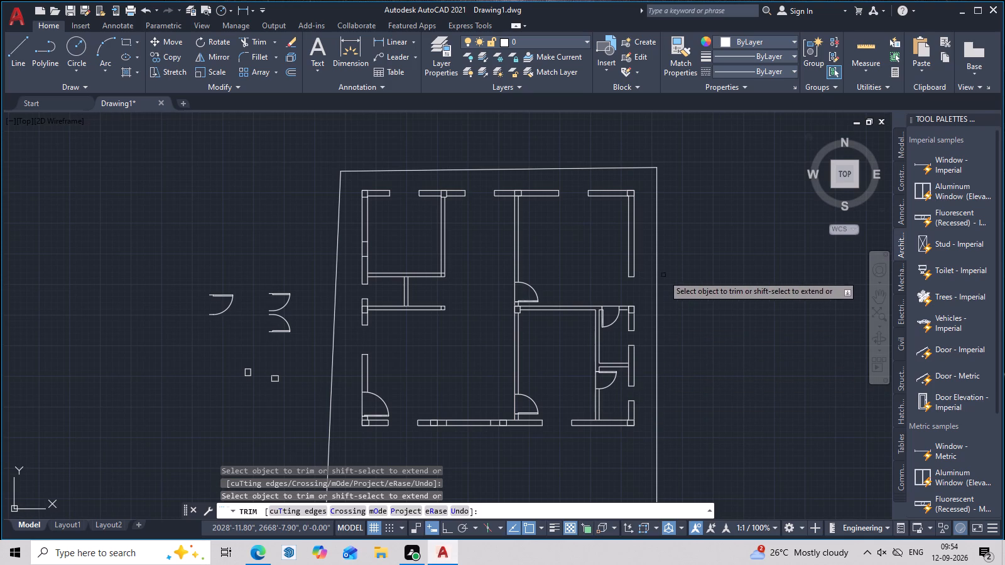
key("Escape")
Copy the lower mirrored spare door by its lower-left endpoint to the bottom of the short vertical partition's left line, below the upper-left room.
middle_click_drag(508, 326, 509, 320)
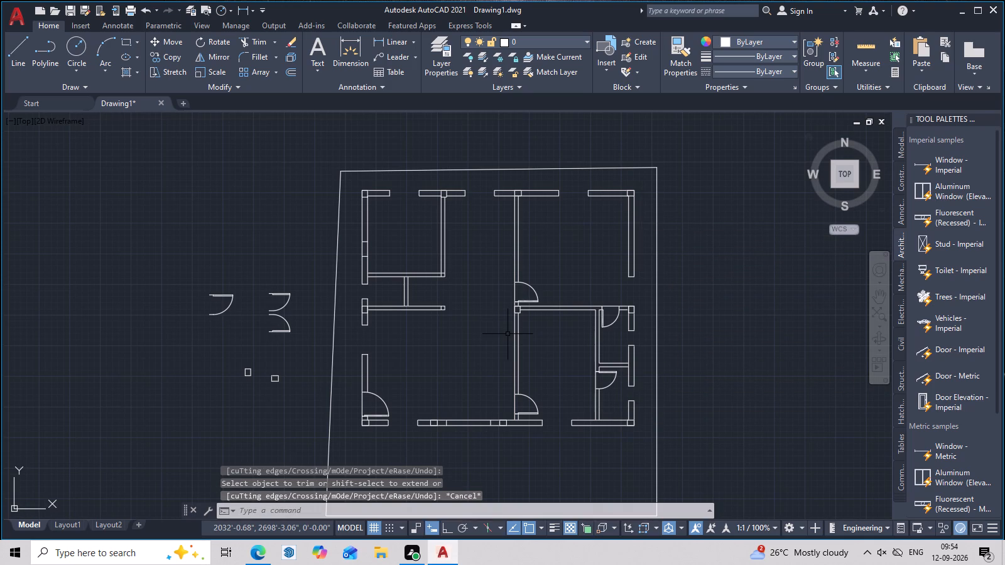
middle_click_drag(509, 320, 509, 319)
scroll(523, 429, "up", 2)
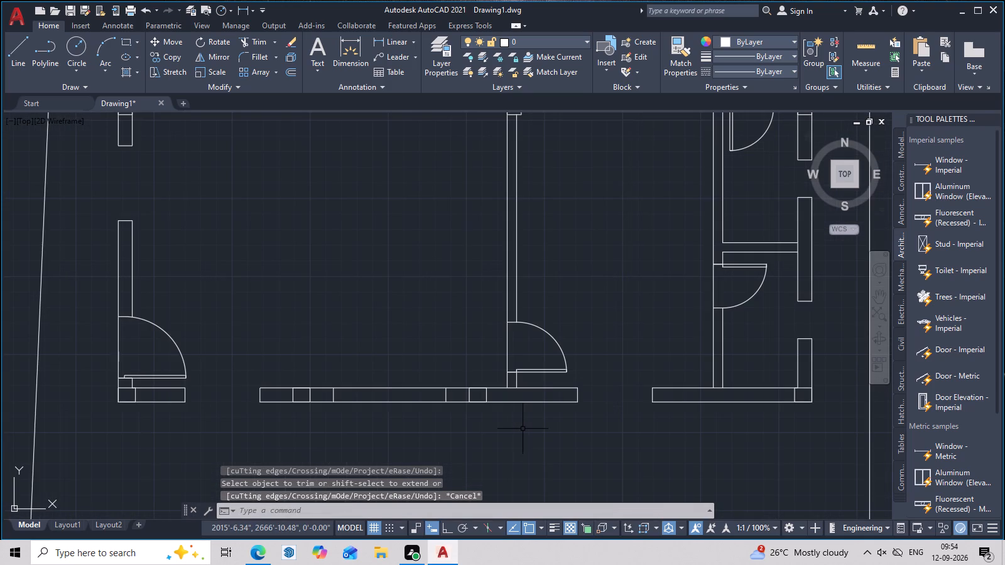
scroll(524, 324, "down", 2)
middle_click_drag(543, 299, 524, 354)
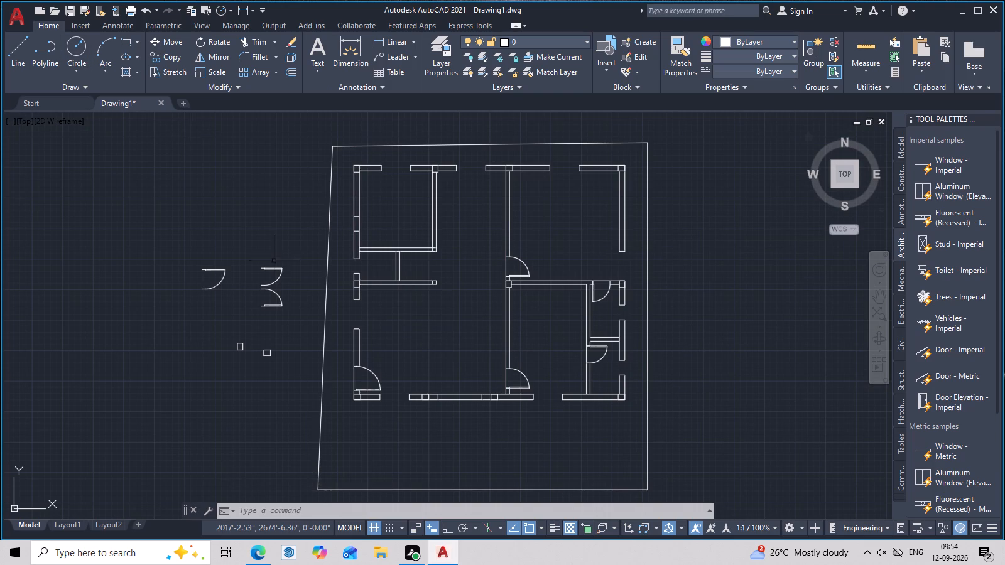
left_click(278, 303)
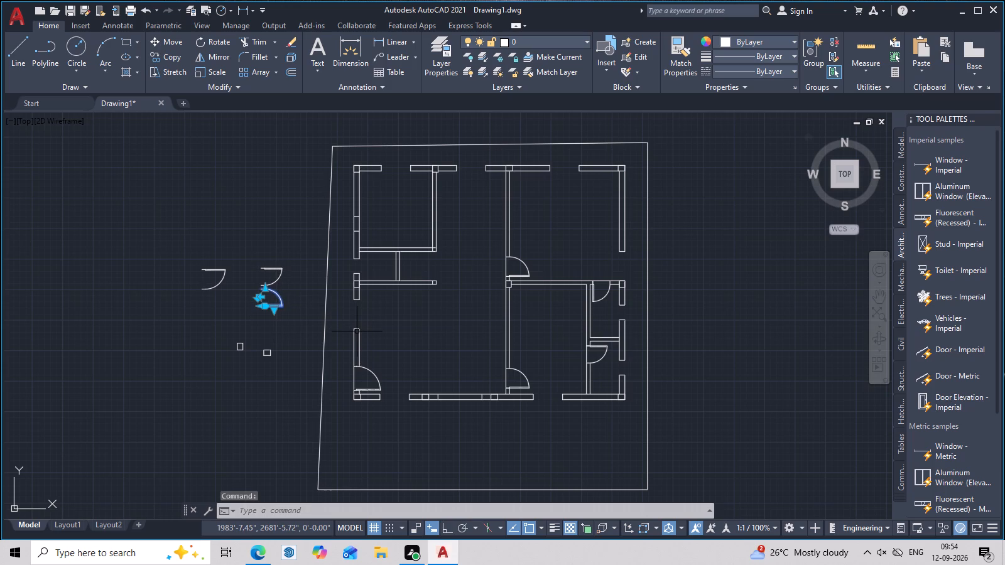
type("co")
key("space")
scroll(258, 289, "up", 2)
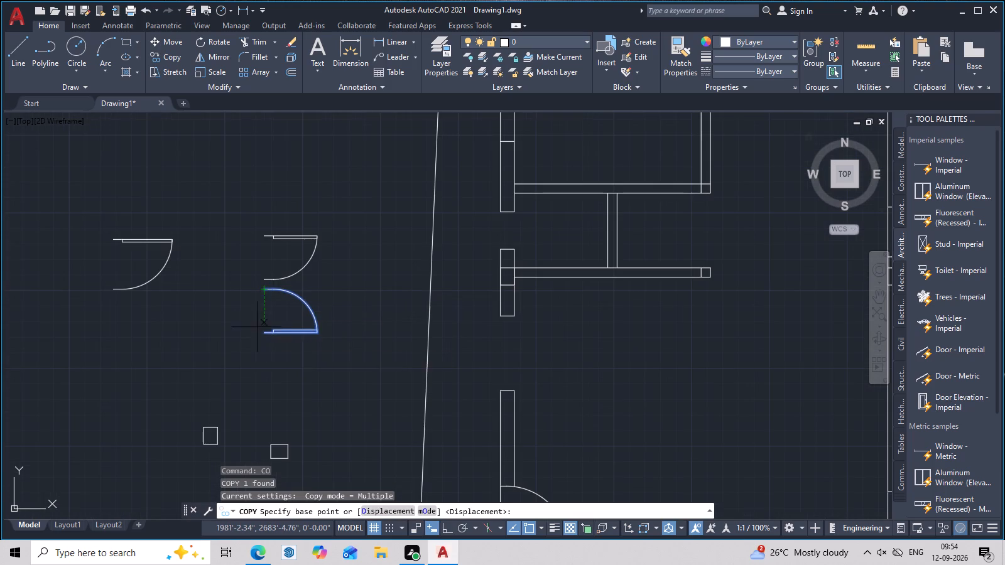
left_click(263, 333)
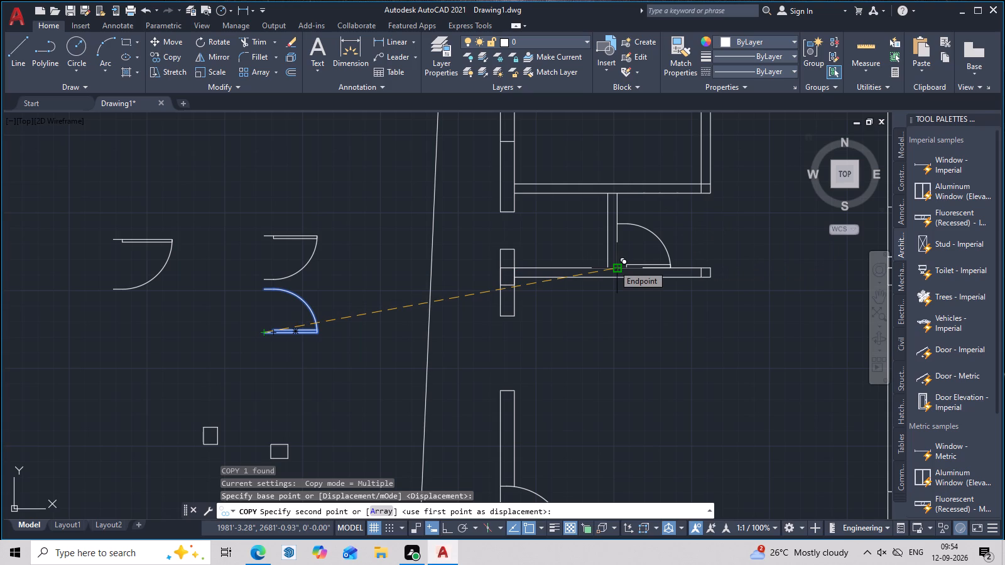
scroll(614, 265, "up", 3)
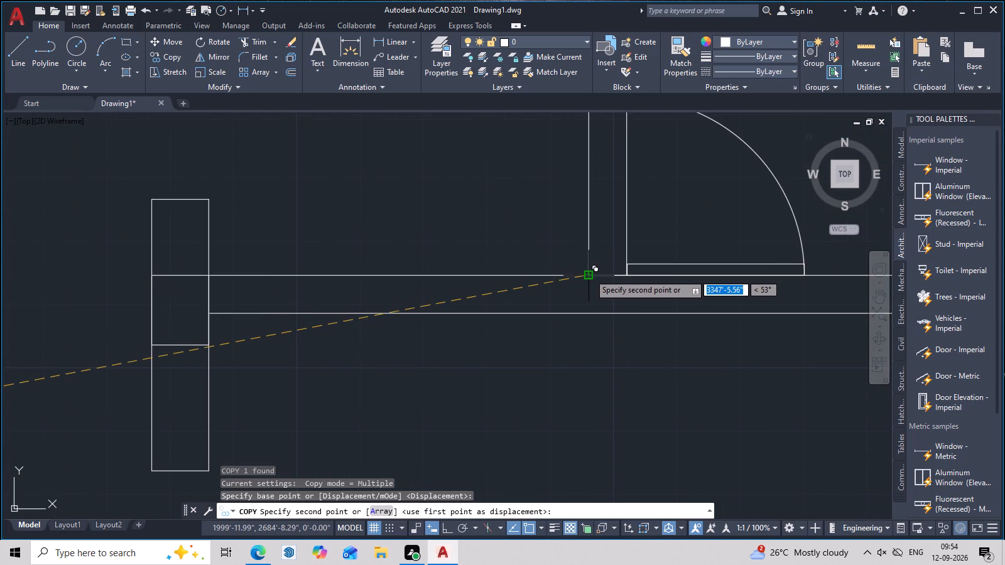
left_click(589, 274)
key("Escape")
Trim both lines of the short vertical partition across the newly placed door's opening.
middle_click_drag(669, 245, 639, 315)
scroll(639, 315, "down", 2)
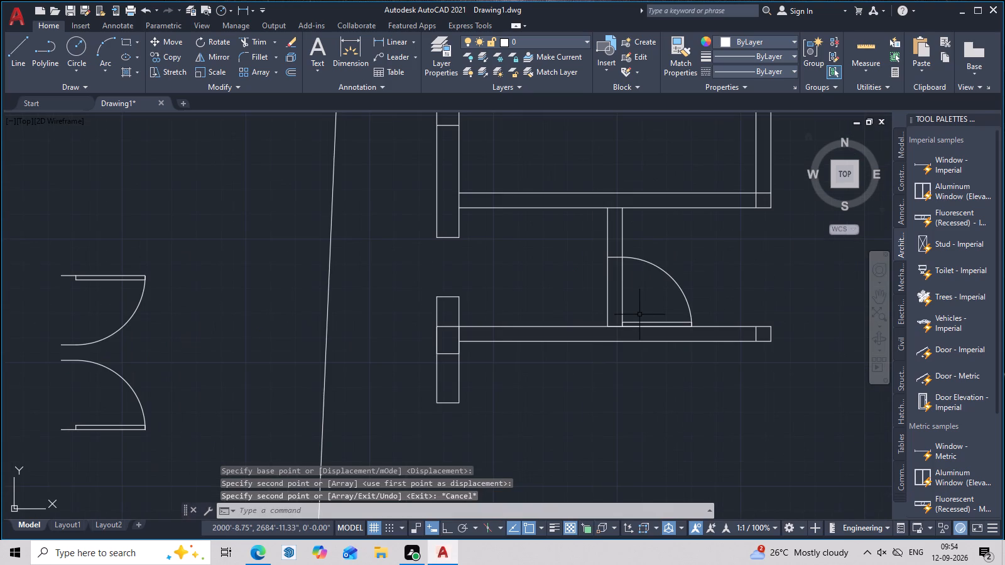
type("tr")
key("space")
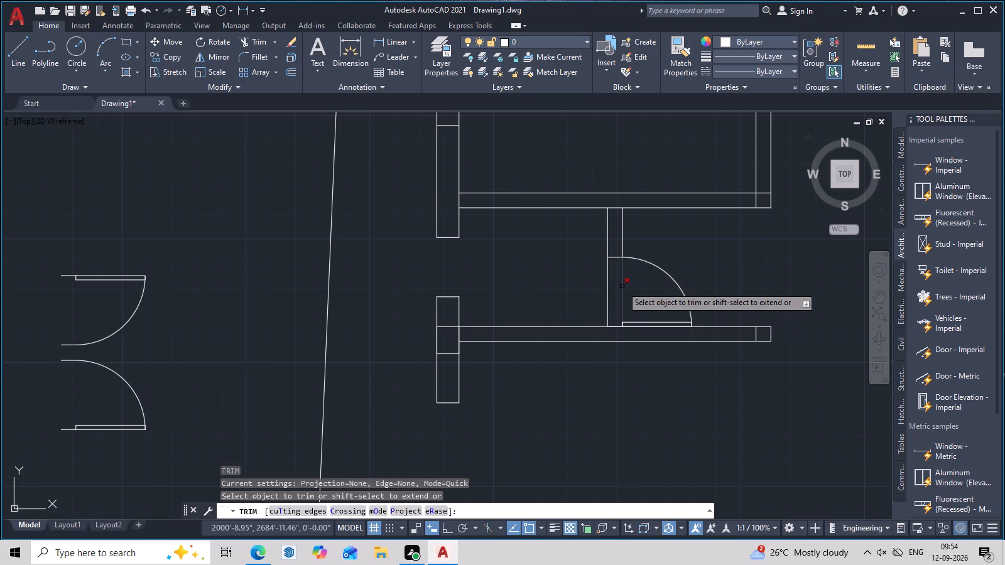
left_click(622, 286)
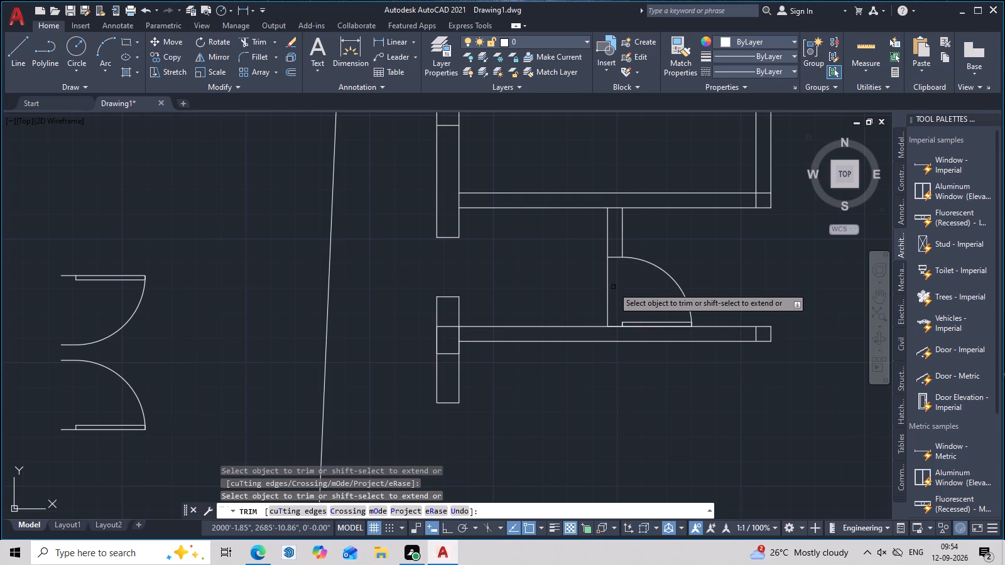
left_click(606, 289)
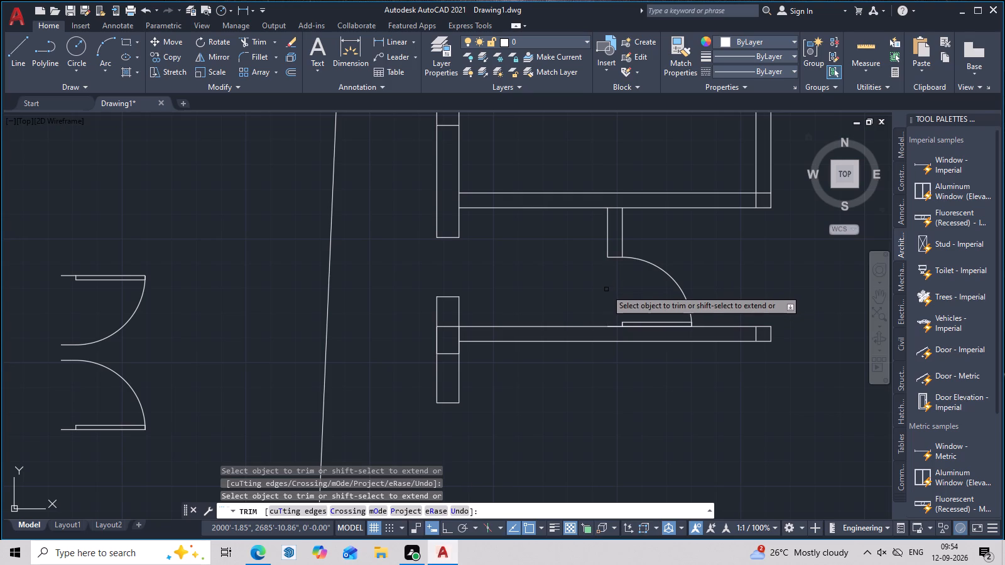
scroll(702, 301, "down", 2)
middle_click_drag(702, 301, 563, 305)
key("Escape")
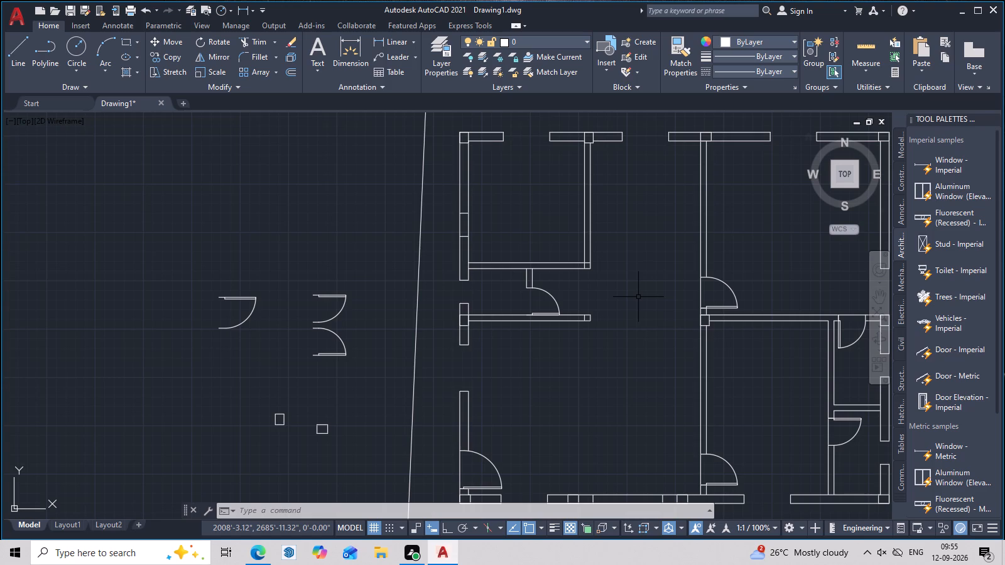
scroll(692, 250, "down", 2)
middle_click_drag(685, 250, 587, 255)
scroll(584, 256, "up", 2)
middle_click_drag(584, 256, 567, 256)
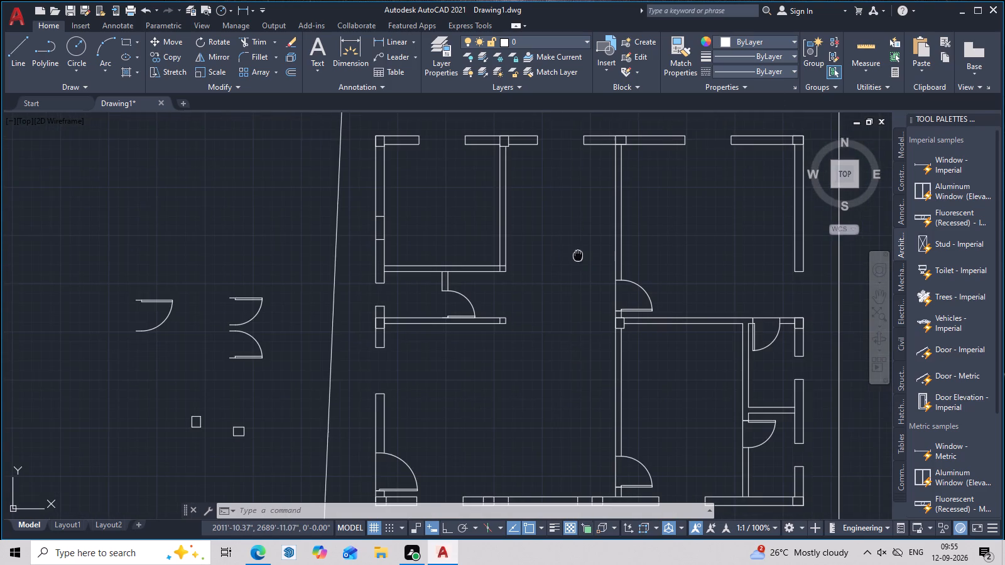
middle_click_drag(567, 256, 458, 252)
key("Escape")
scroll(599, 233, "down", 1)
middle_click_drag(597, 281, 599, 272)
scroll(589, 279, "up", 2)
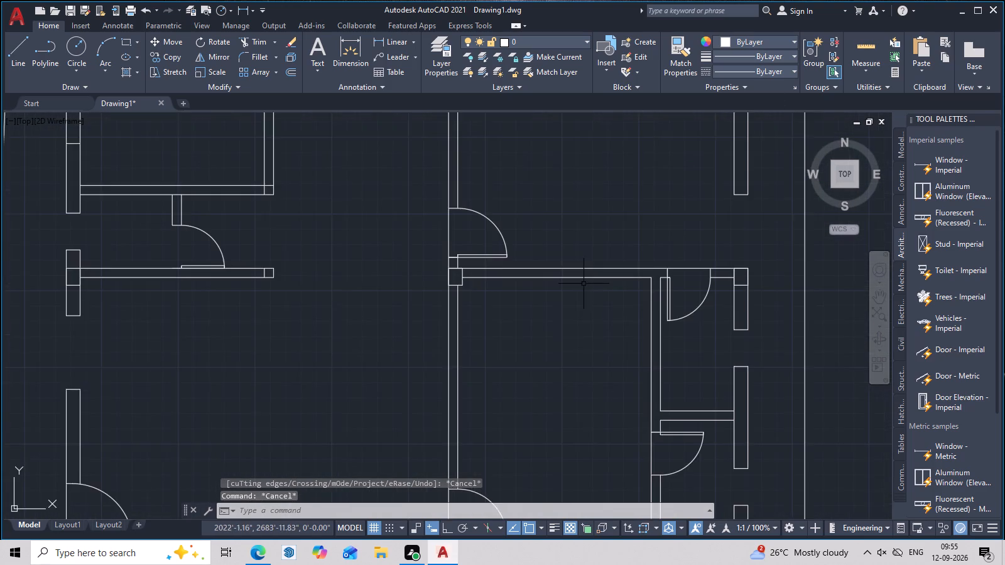
Trim both wall lines across the window opening in the upper-left room's left outer wall.
middle_click_drag(584, 284, 588, 254)
scroll(588, 253, "down", 2)
middle_click_drag(586, 285, 580, 335)
scroll(364, 198, "up", 2)
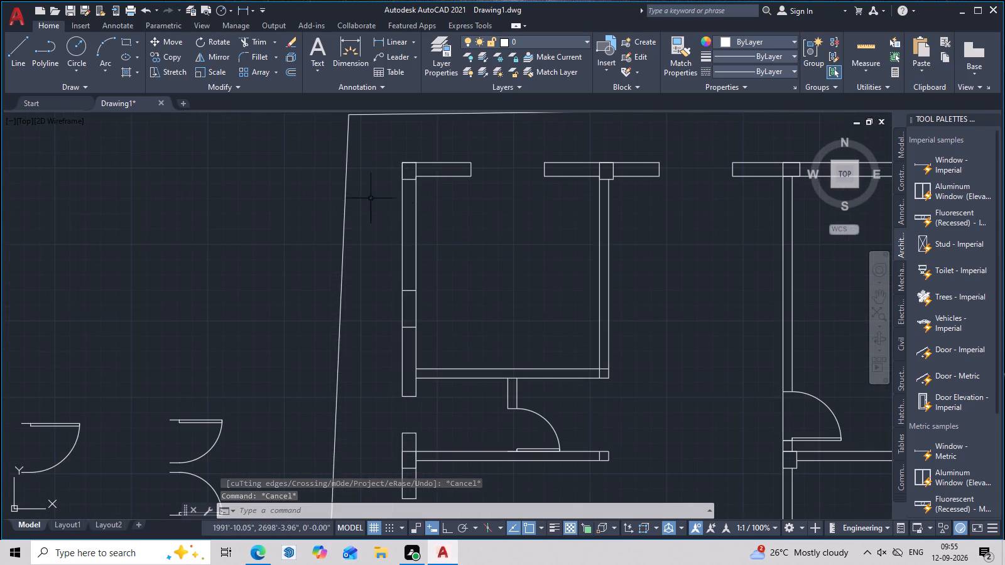
middle_click_drag(512, 274, 511, 240)
scroll(509, 262, "down", 1)
middle_click_drag(537, 304, 532, 278)
scroll(503, 284, "up", 1)
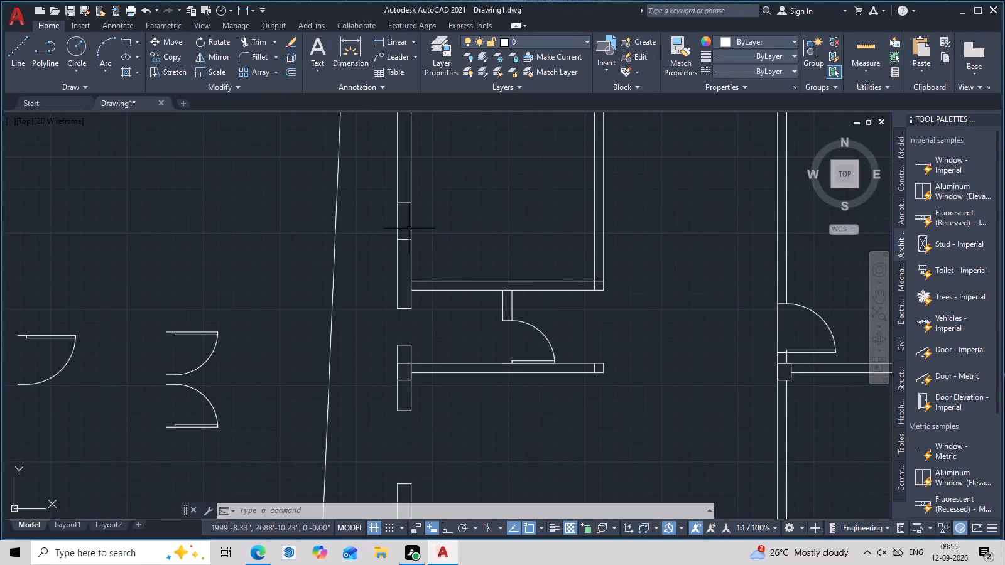
type("tr")
key("space")
left_click(413, 221)
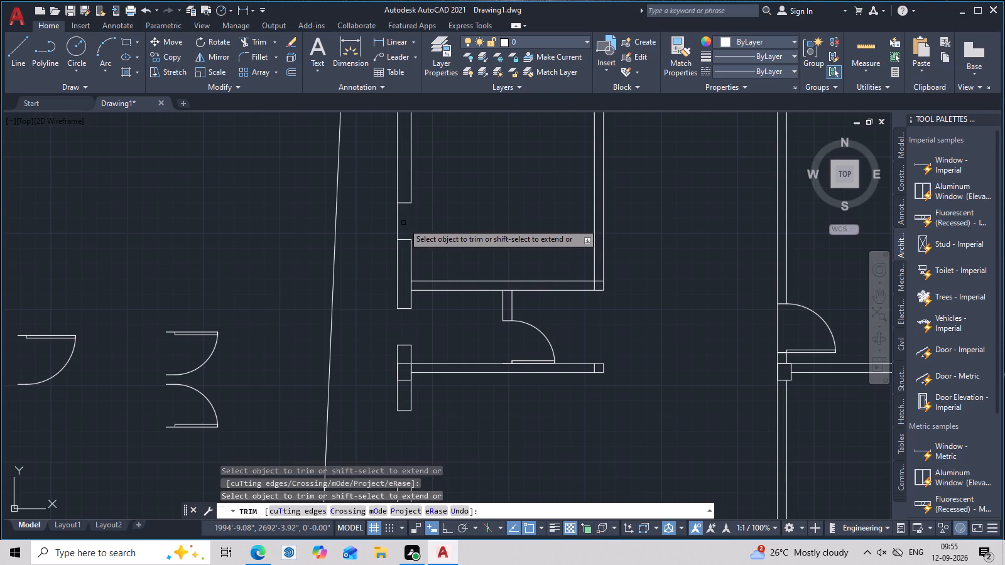
left_click(398, 223)
scroll(451, 235, "down", 2)
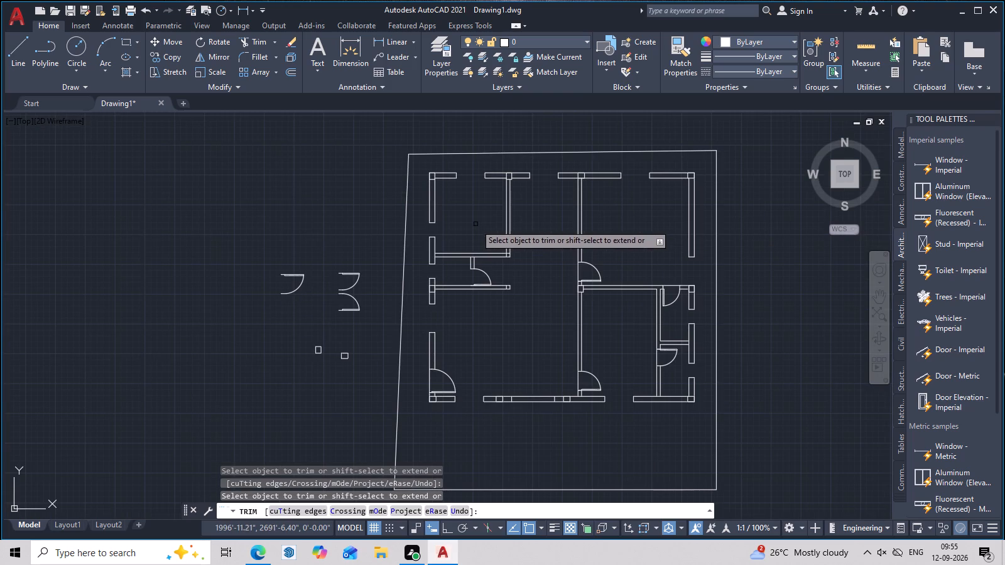
middle_click(475, 224)
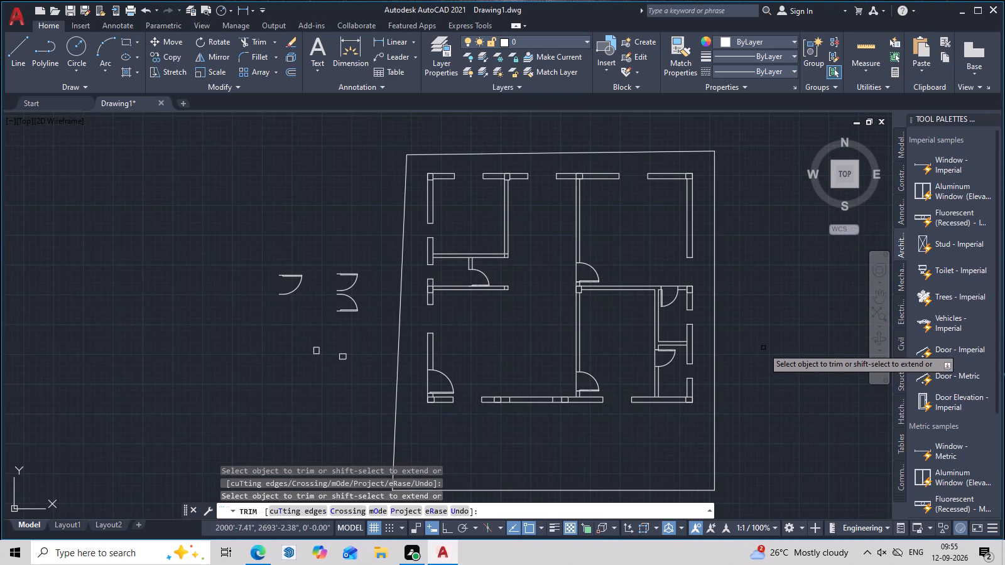
key("Escape")
Draw a rectangle corner to corner across the bottom outer wall's opening, just right of the lower-left door.
middle_click_drag(763, 348, 742, 326)
scroll(732, 325, "up", 2)
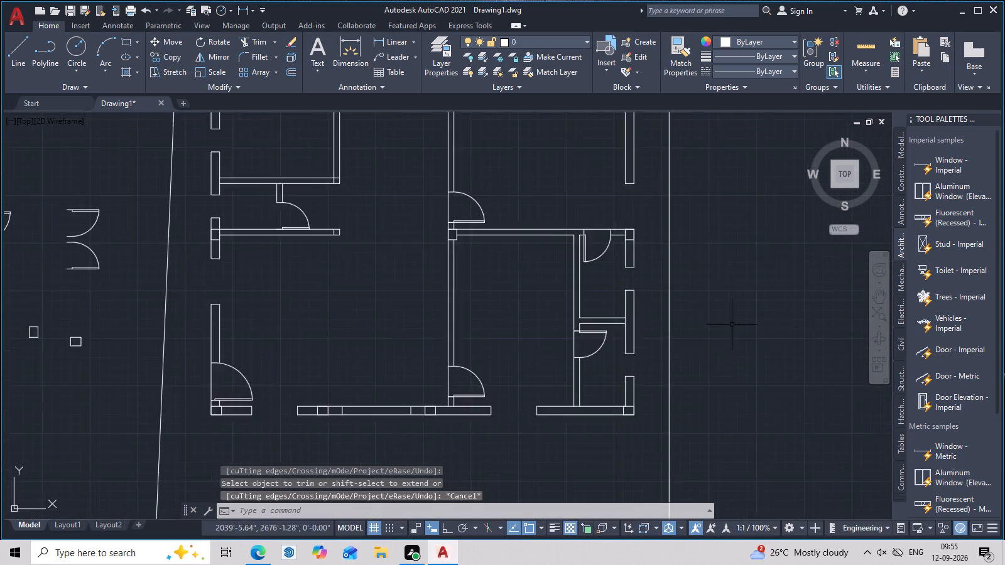
middle_click_drag(732, 324, 840, 312)
scroll(707, 313, "down", 2)
middle_click_drag(709, 324, 723, 348)
scroll(421, 306, "up", 2)
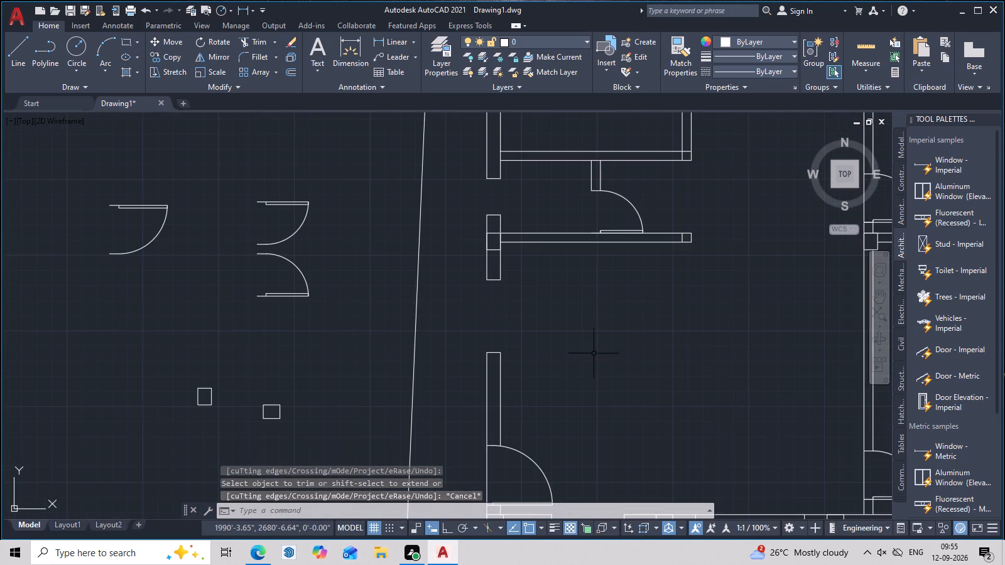
middle_click(594, 353)
type("re")
type("c")
key("space")
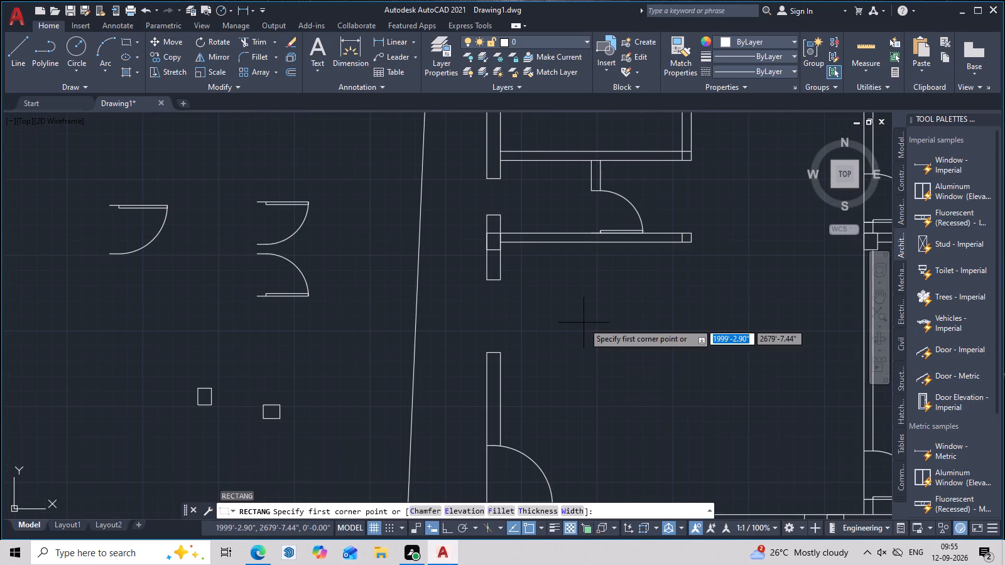
middle_click_drag(579, 315, 496, 201)
scroll(464, 412, "up", 2)
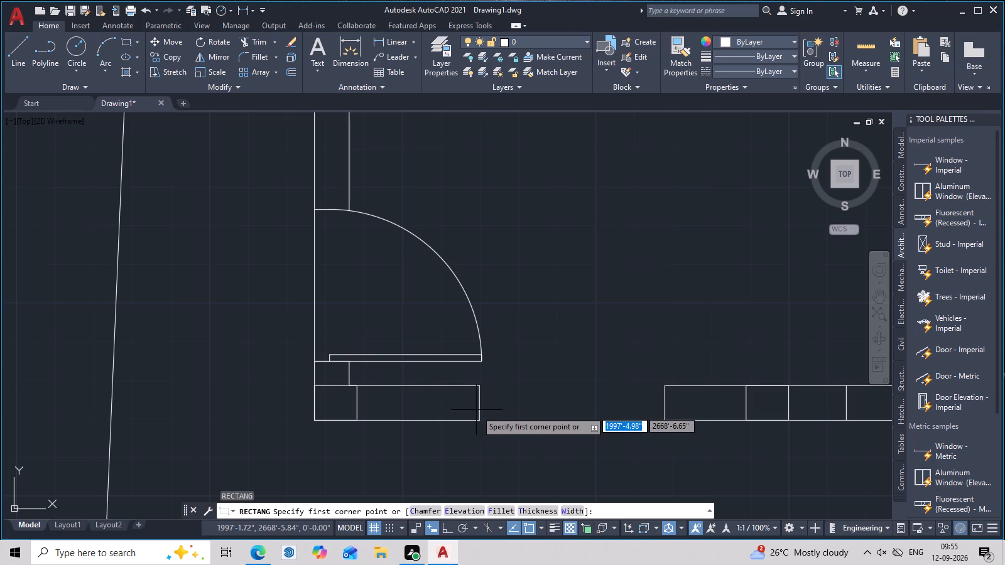
left_click(478, 420)
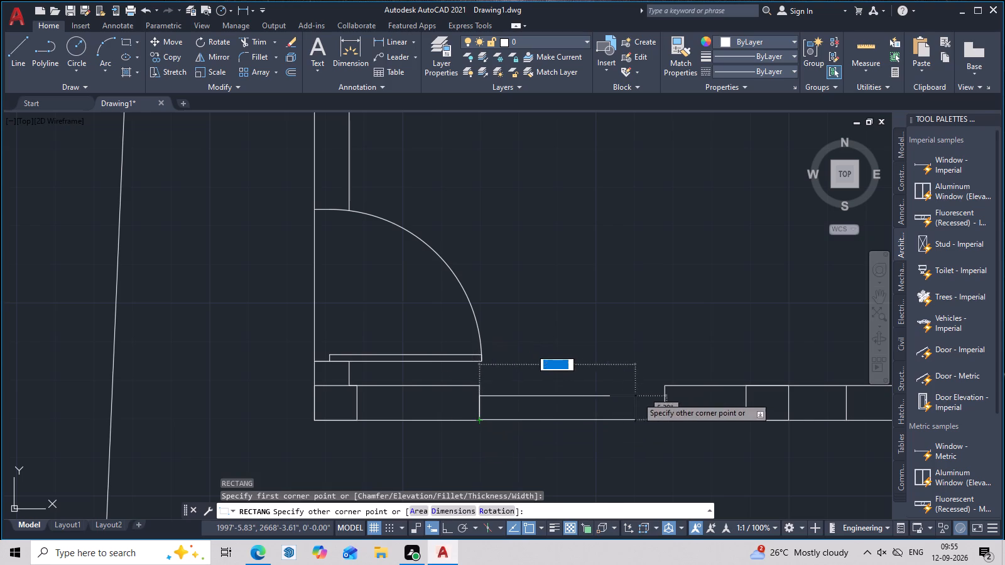
left_click(663, 386)
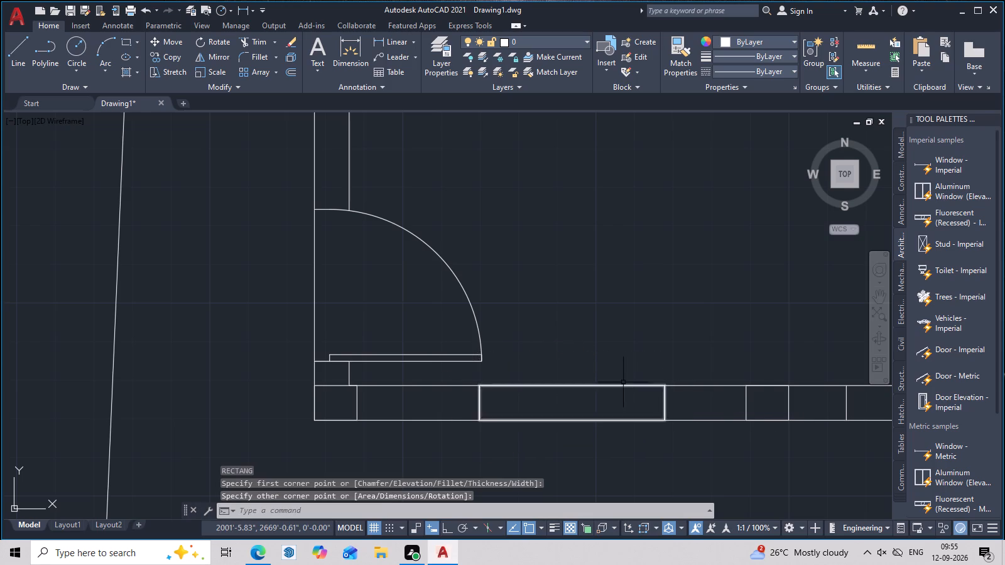
scroll(551, 367, "down", 4)
middle_click_drag(550, 365, 554, 401)
key("Escape")
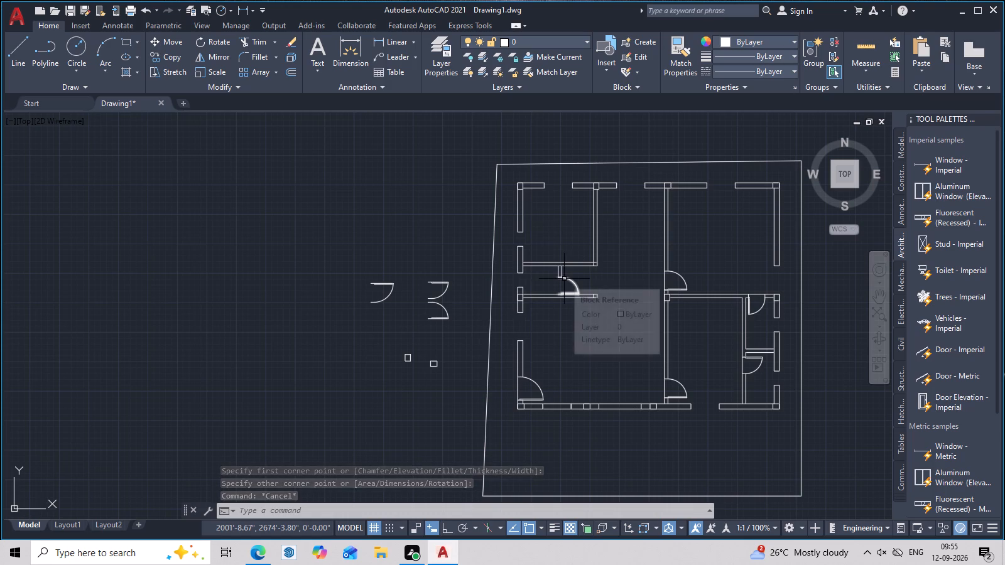
key("l")
key("Escape")
Draw a rectangle filling the left outer wall's opening in the large lower-left room, above its door.
scroll(536, 334, "up", 1)
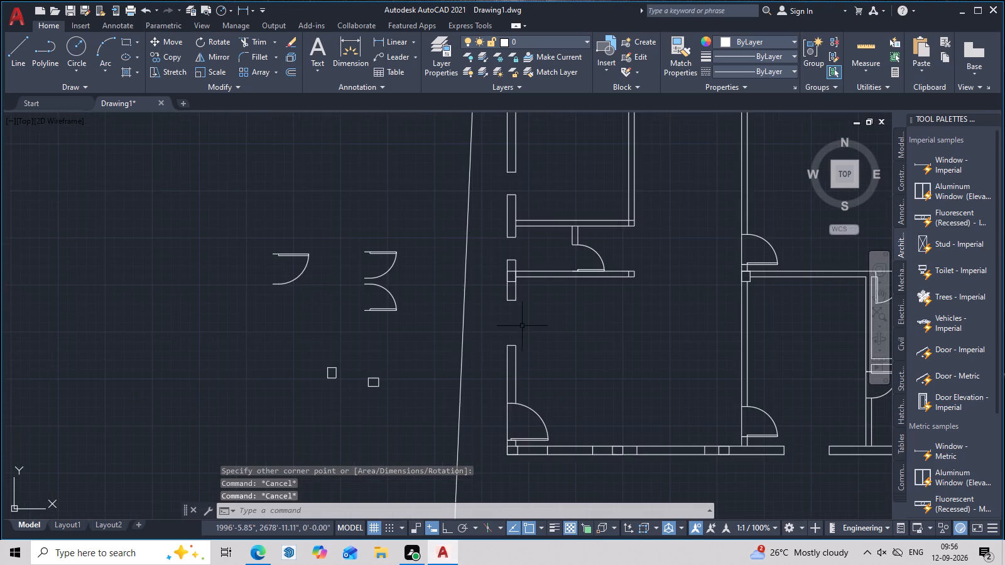
middle_click_drag(520, 325, 526, 351)
scroll(524, 350, "up", 2)
middle_click_drag(522, 347, 528, 335)
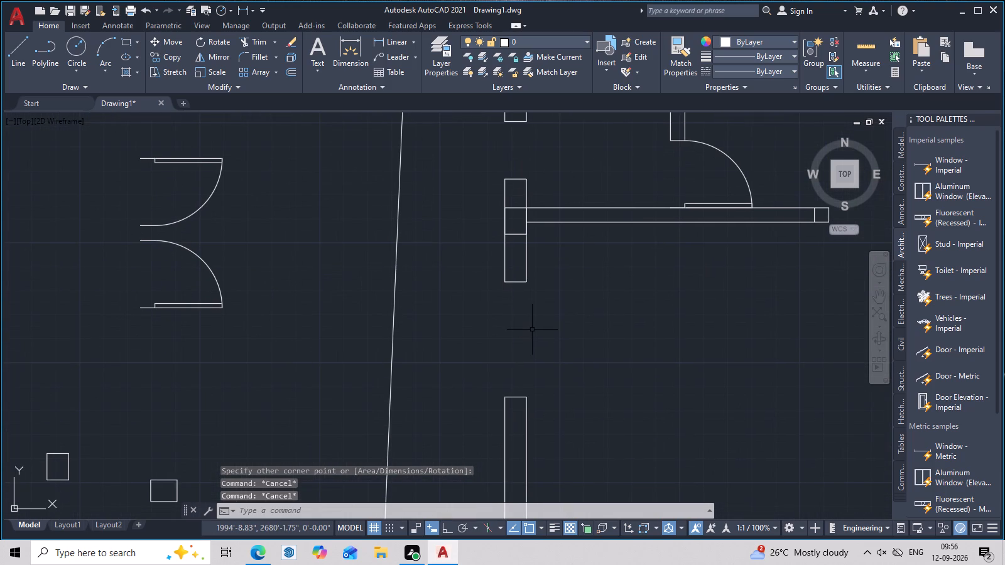
type("rec")
key("space")
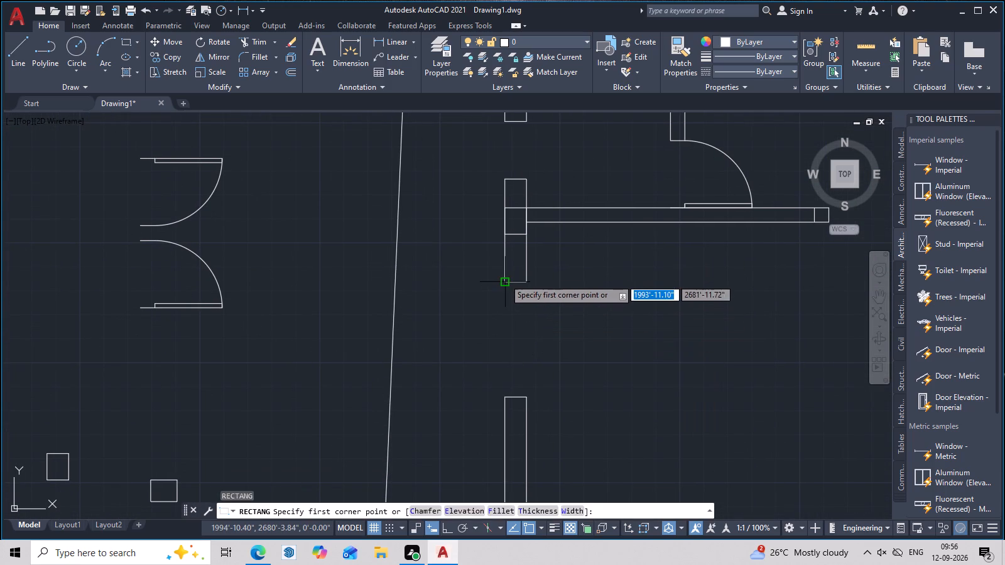
left_click(505, 281)
left_click(526, 402)
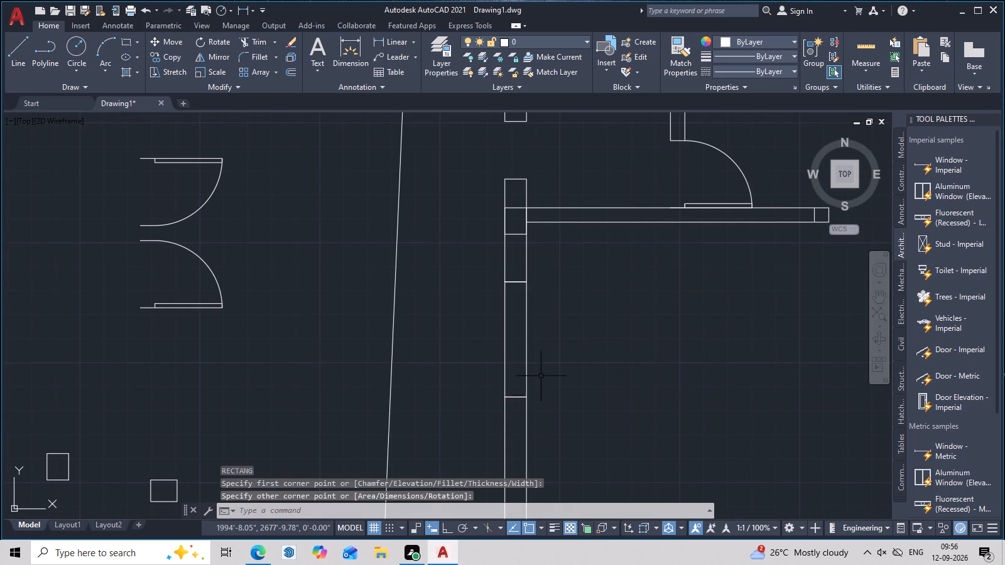
Draw rectangles filling the left outer wall's two remaining openings, one below the upper-left room and one beside it.
scroll(582, 245, "down", 2)
middle_click_drag(579, 272, 567, 389)
scroll(545, 330, "up", 2)
middle_click_drag(534, 324, 509, 345)
key("space")
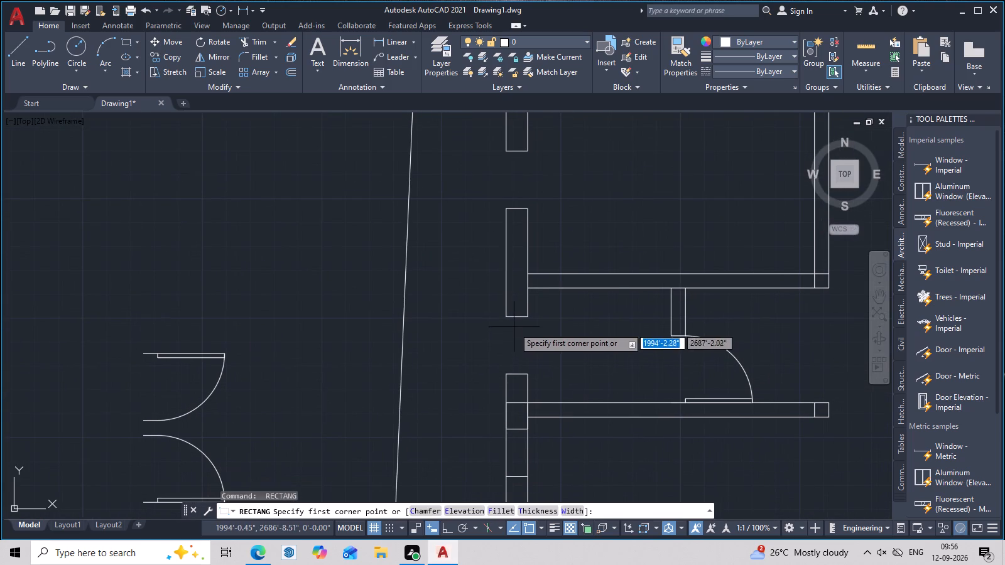
left_click(506, 318)
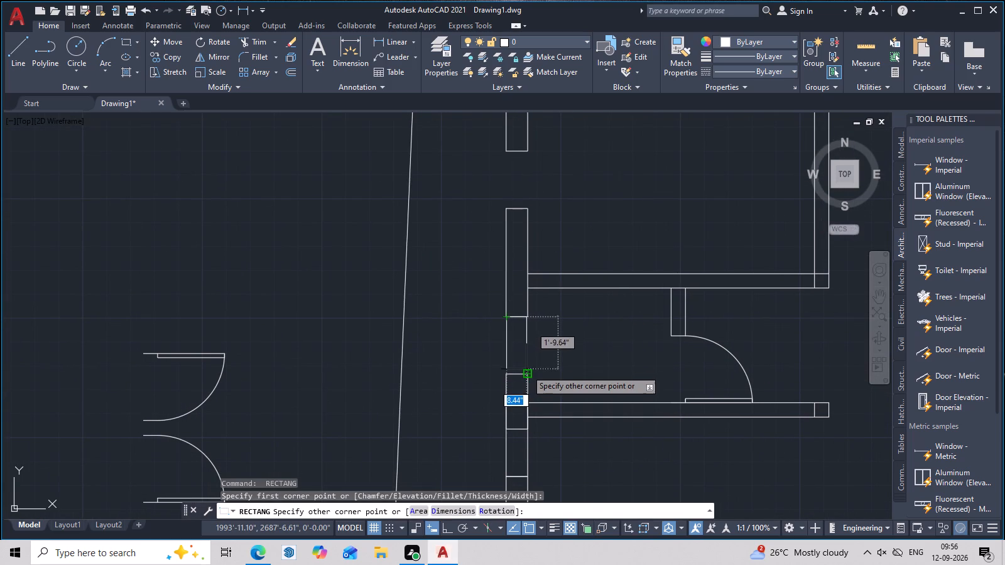
left_click(527, 372)
middle_click_drag(537, 257, 526, 444)
key("space")
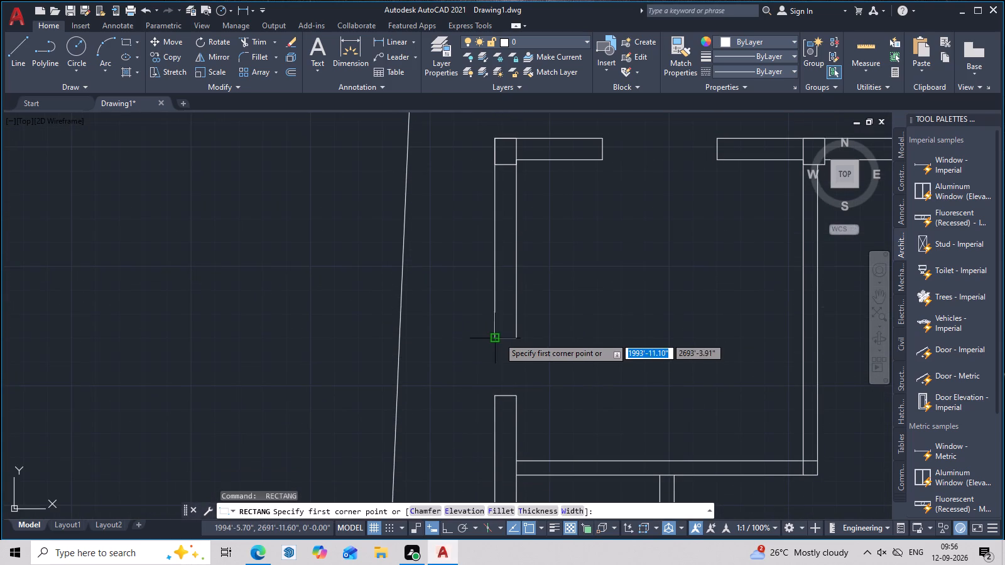
left_click(496, 342)
left_click(516, 394)
Draw a rectangle in each of the three openings along the top outer wall, fitted to the wall ends.
middle_click_drag(572, 303, 354, 402)
key("space")
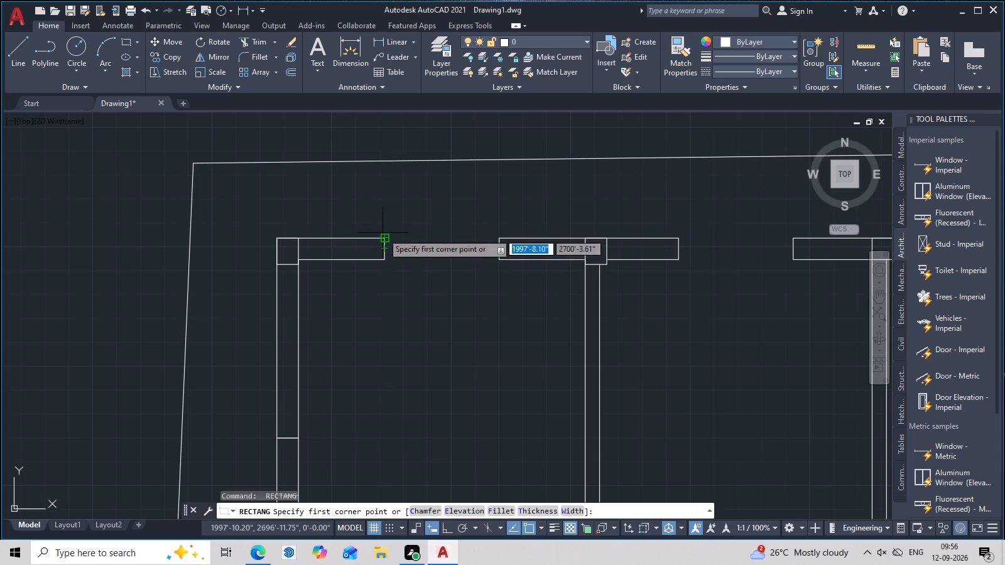
left_click(383, 236)
left_click(503, 258)
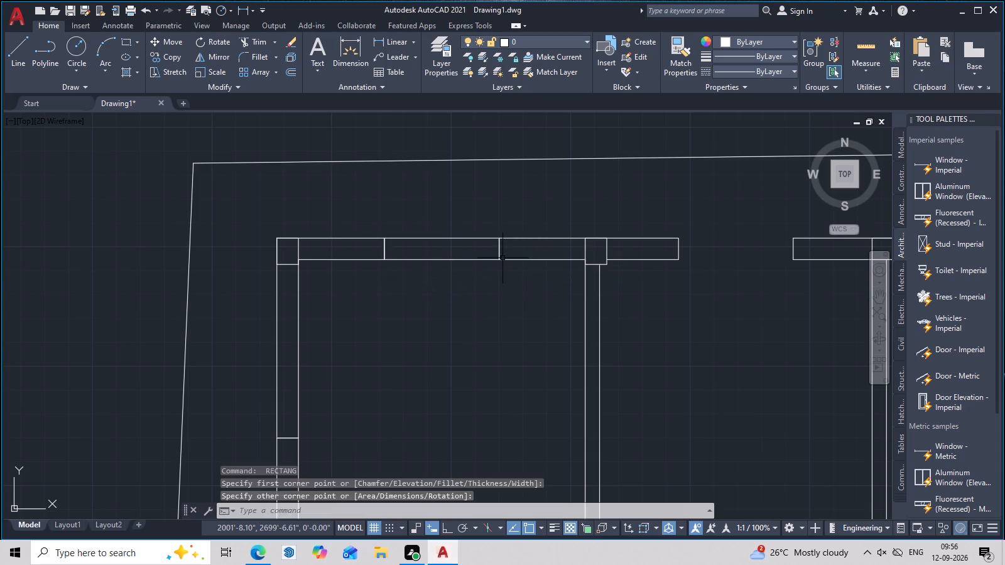
middle_click_drag(655, 313, 318, 317)
key("space")
left_click(344, 242)
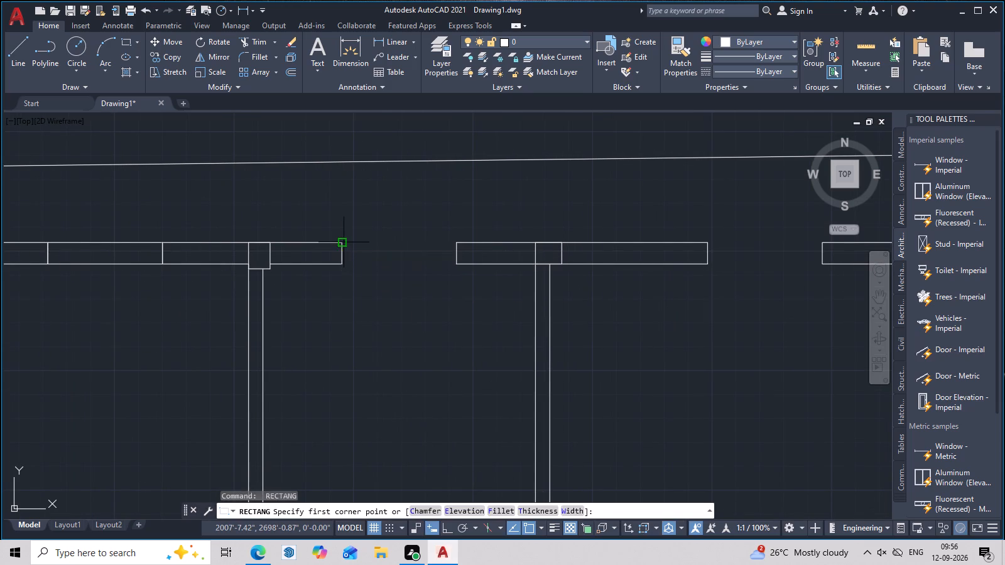
left_click(457, 264)
middle_click_drag(548, 319, 95, 340)
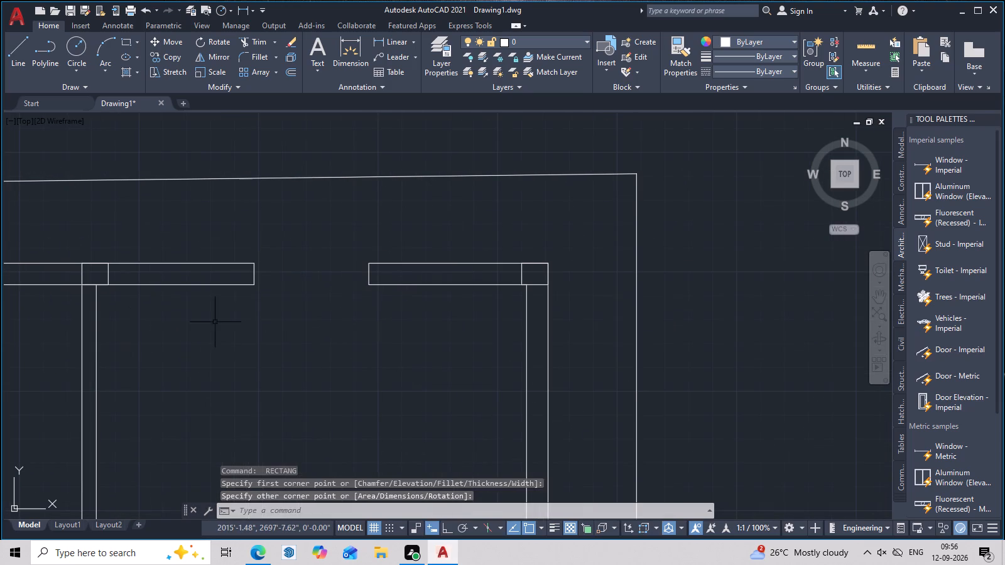
key("space")
left_click(255, 264)
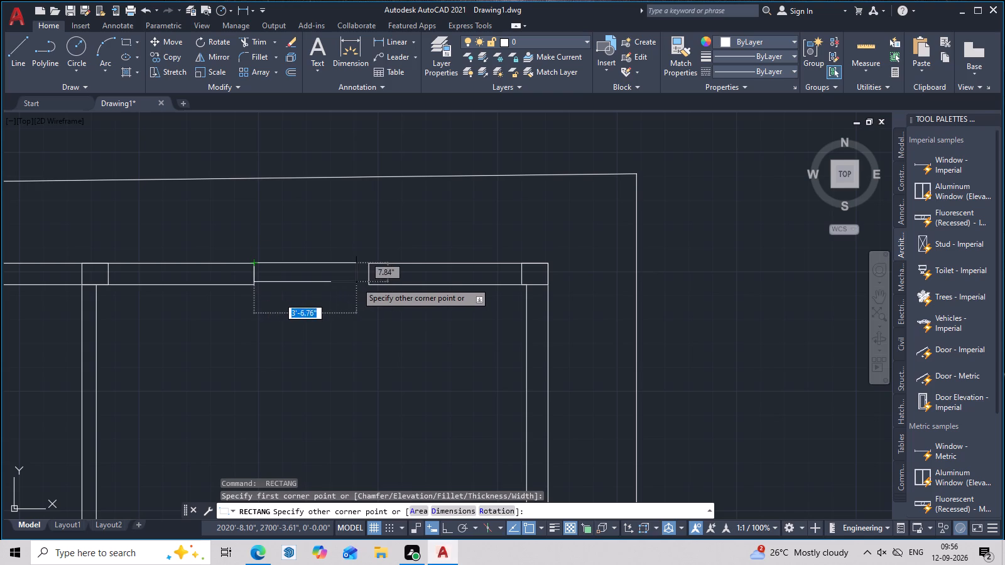
left_click(371, 284)
Draw a rectangle filling the right outer wall's opening in the upper-right room, down to the column's top edge.
middle_click_drag(411, 346, 411, 301)
scroll(411, 292, "down", 2)
middle_click_drag(422, 369, 410, 320)
scroll(426, 324, "up", 2)
middle_click_drag(444, 378, 418, 288)
key("space")
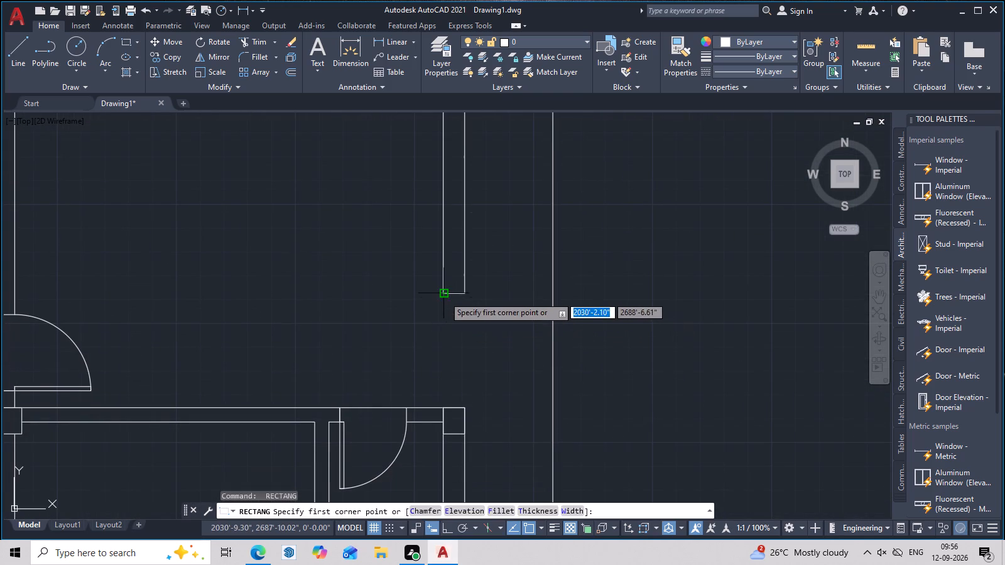
left_click(444, 296)
left_click(465, 410)
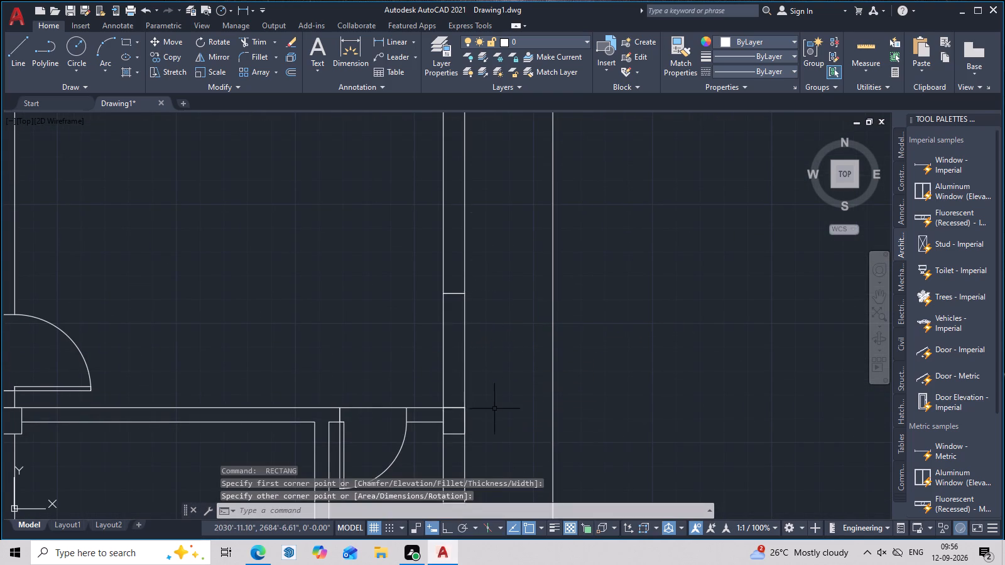
Draw a rectangle filling the right outer wall's opening beside the upper of the two small right-hand rooms.
scroll(494, 411, "down", 2)
middle_click_drag(501, 435, 491, 350)
middle_click_drag(478, 380, 473, 336)
scroll(469, 334, "up", 2)
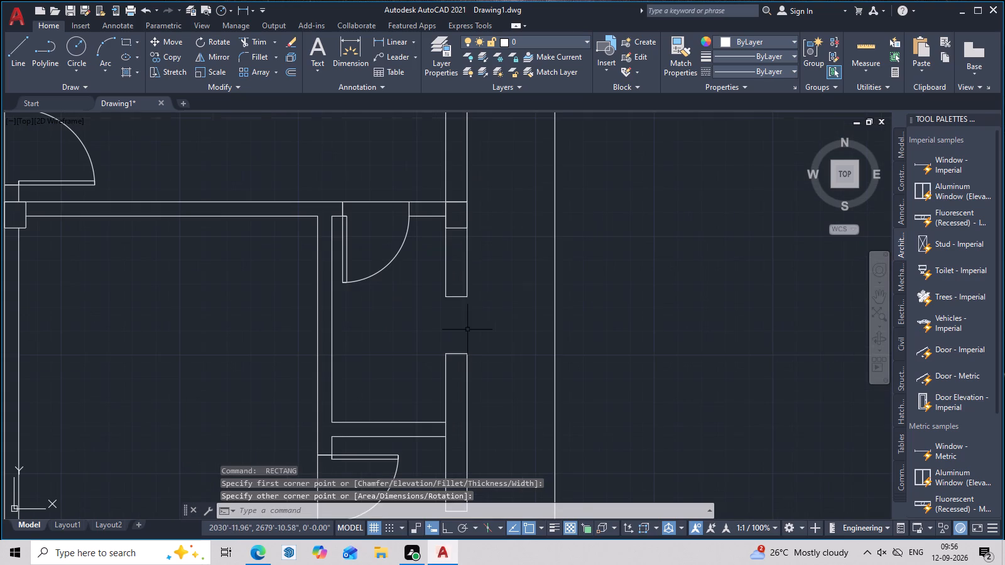
key("space")
left_click(445, 299)
left_click(465, 352)
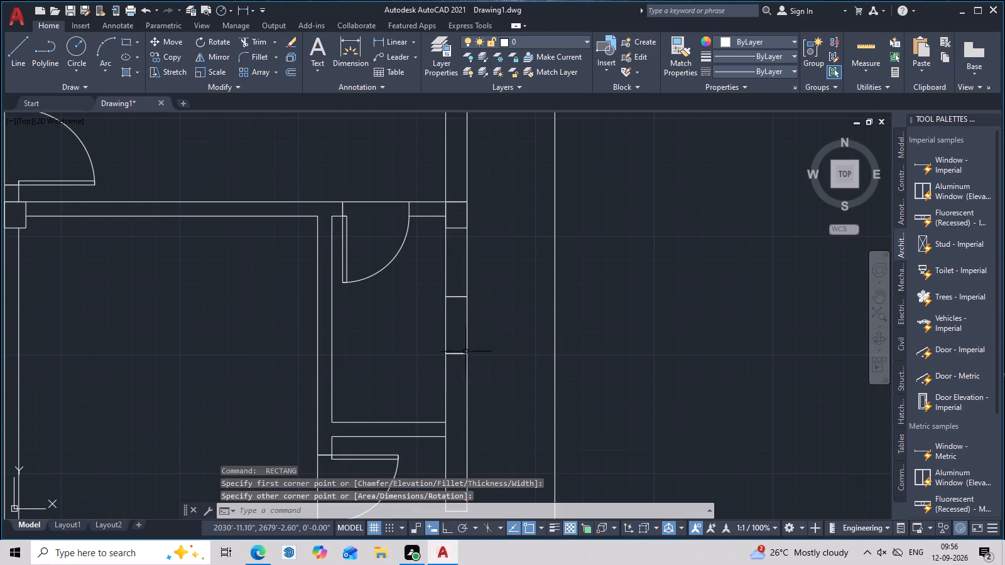
scroll(489, 352, "down", 2)
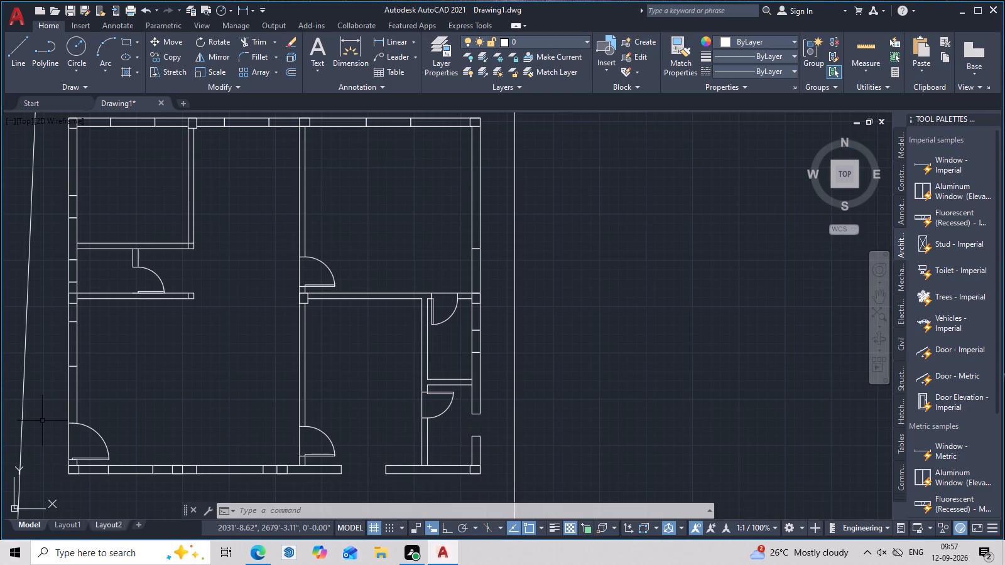
Draw a rectangle filling the right outer wall's opening beside the lower small right-hand room.
key("Escape")
scroll(365, 218, "down", 1)
scroll(435, 243, "up", 2)
middle_click_drag(465, 359, 497, 275)
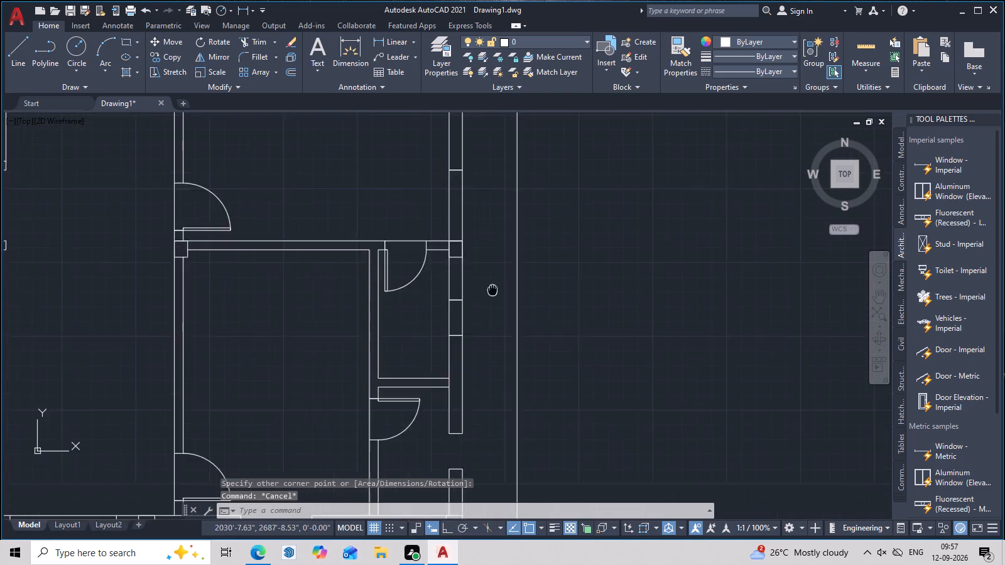
middle_click_drag(497, 275, 503, 261)
middle_click_drag(497, 426, 499, 413)
type("rec")
key("space")
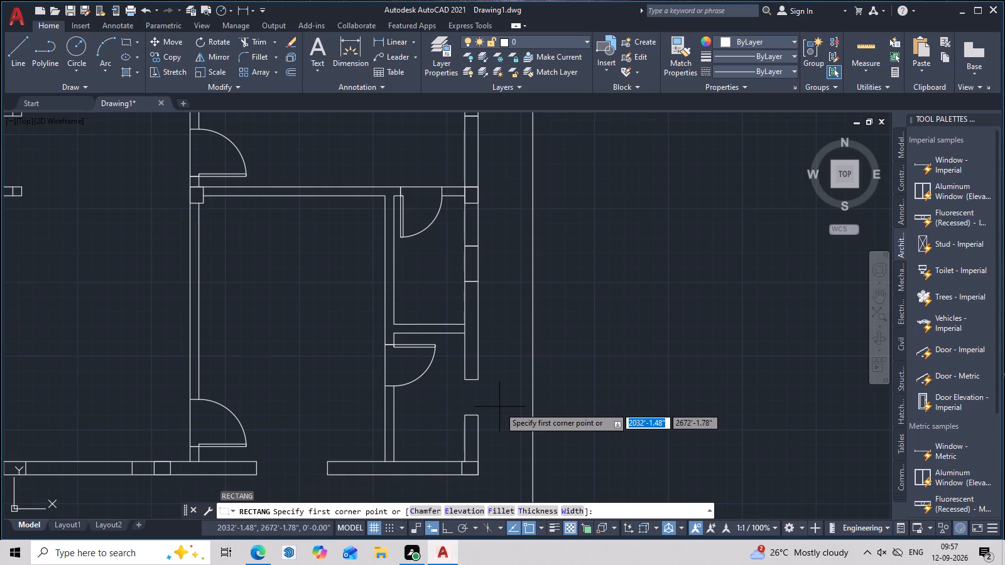
middle_click_drag(534, 426, 546, 397)
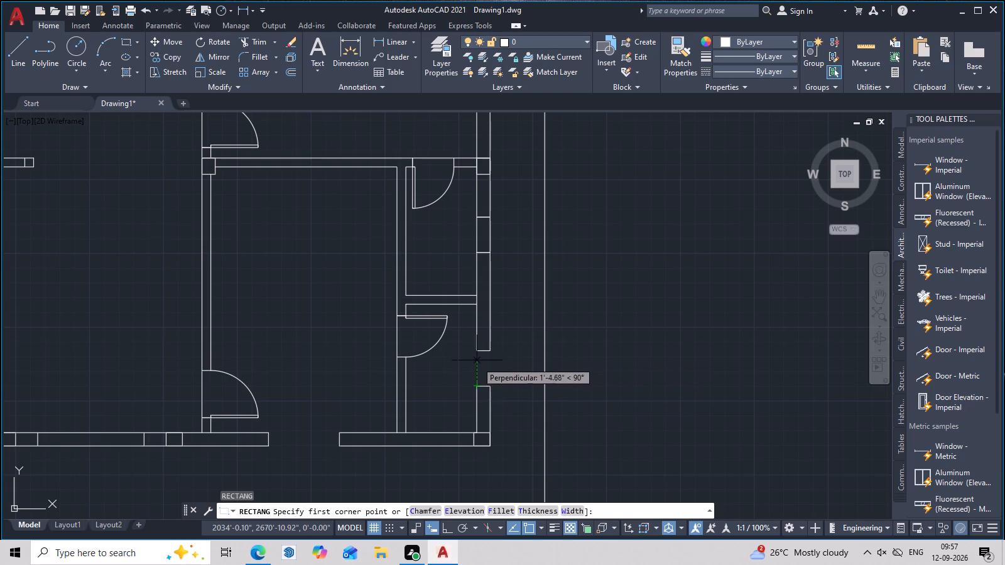
double_click(477, 352)
left_click(493, 384)
key("Escape")
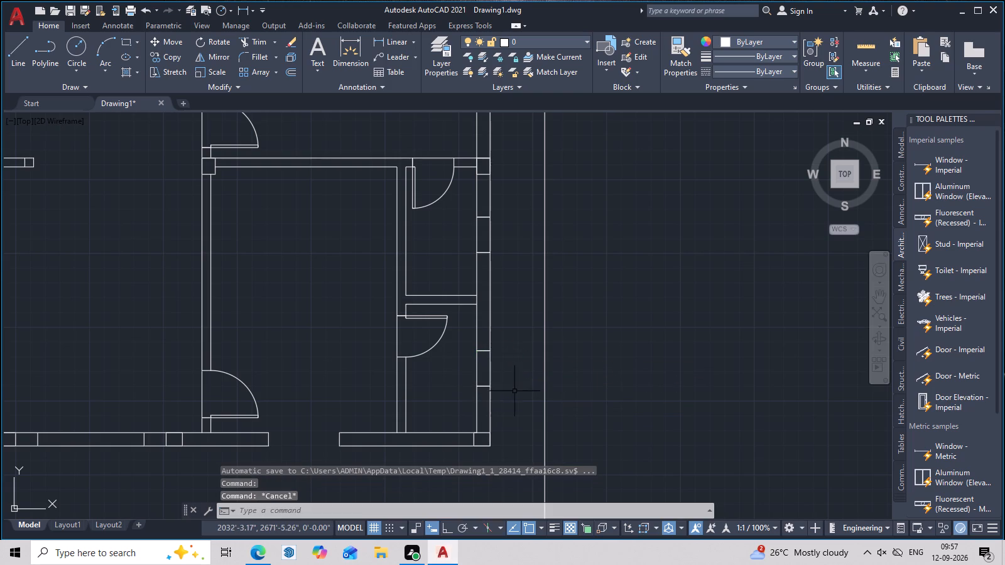
scroll(515, 394, "down", 1)
middle_click_drag(520, 400, 532, 409)
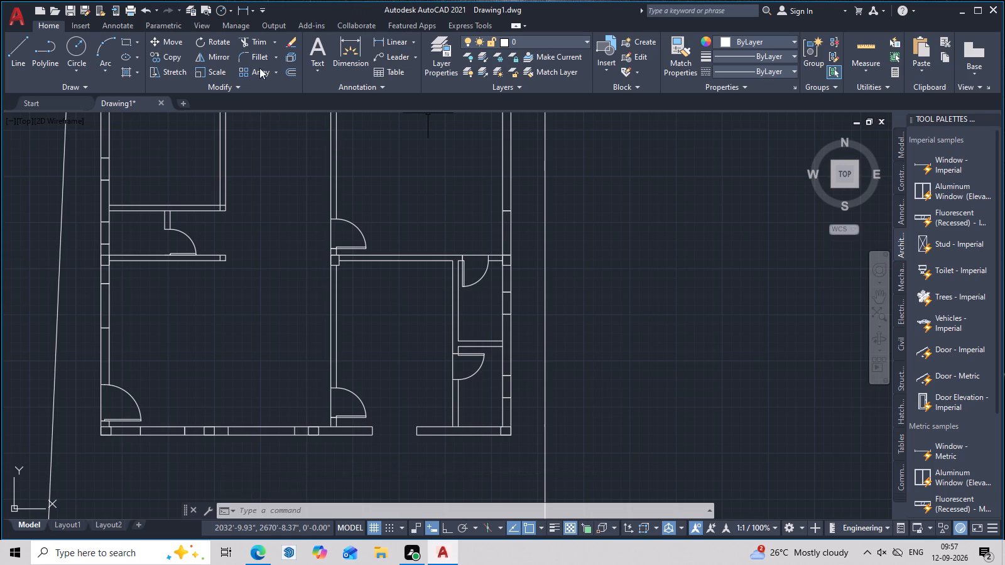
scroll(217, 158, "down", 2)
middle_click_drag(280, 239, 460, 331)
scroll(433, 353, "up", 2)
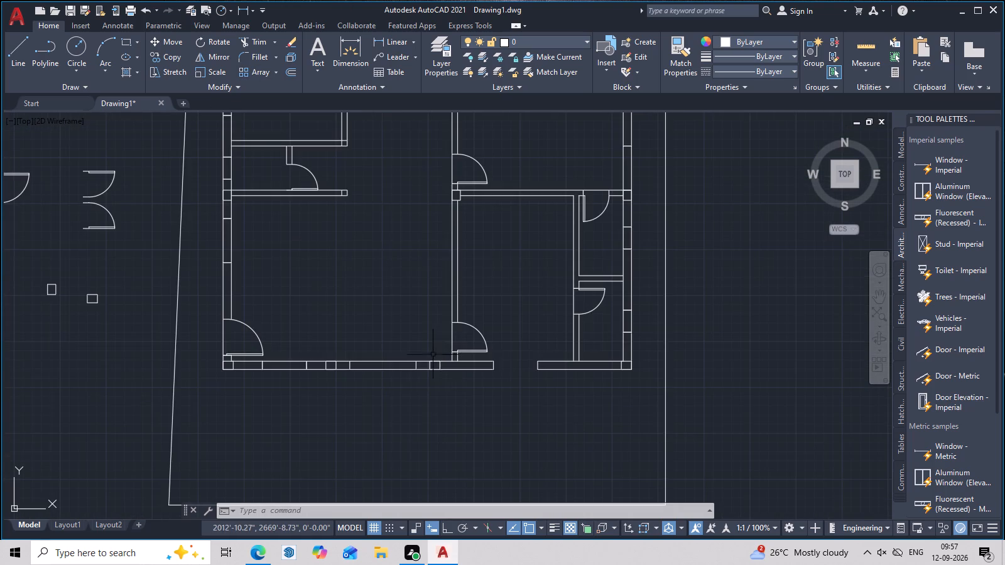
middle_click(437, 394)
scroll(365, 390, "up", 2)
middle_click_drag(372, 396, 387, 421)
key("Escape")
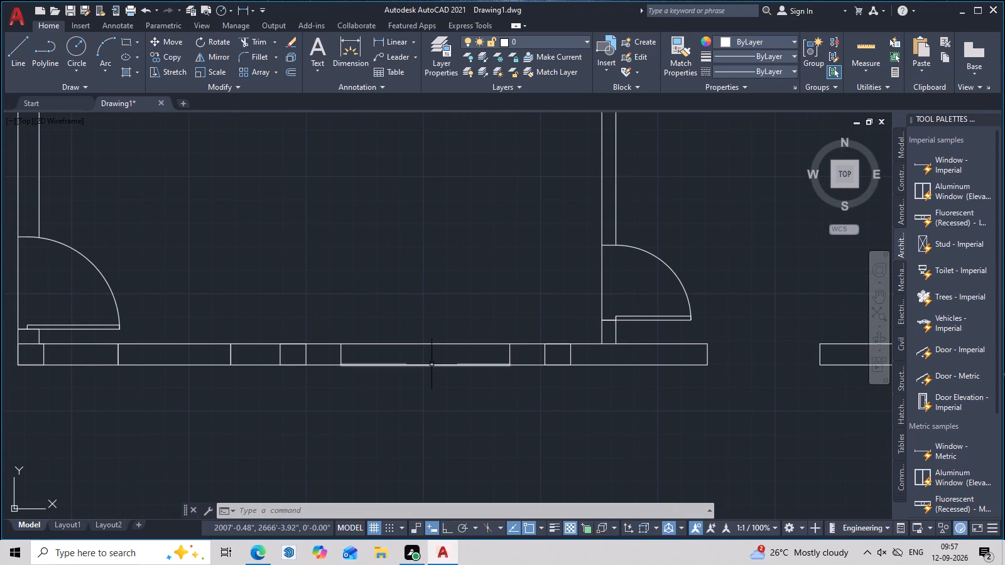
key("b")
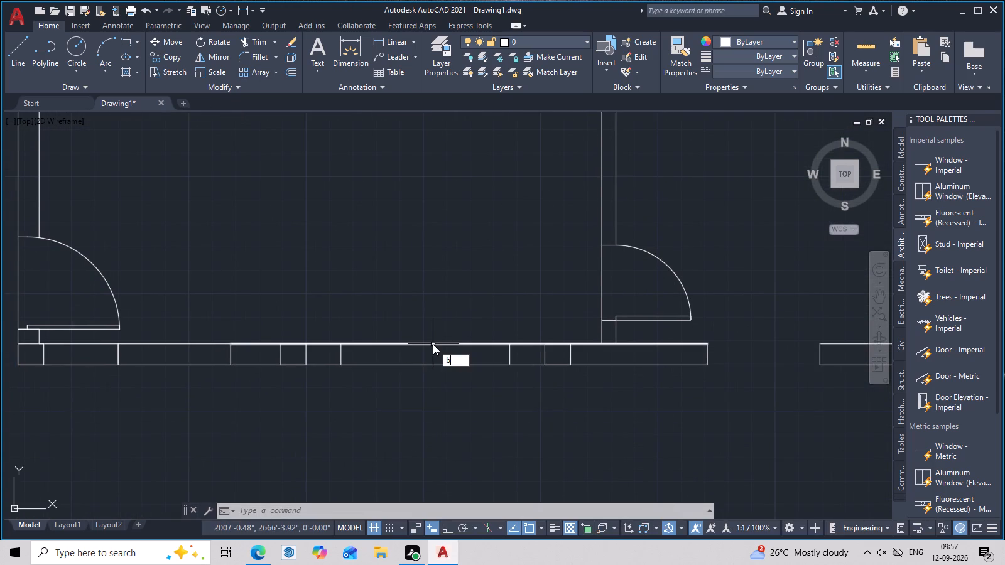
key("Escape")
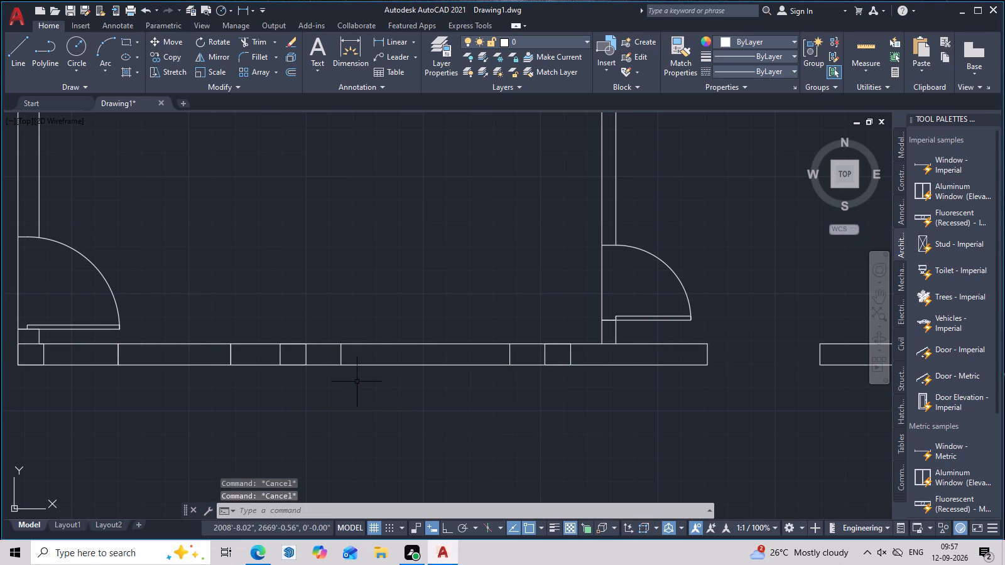
Rotate the spare single door block outside the plan 90° counterclockwise about the jamb end of its leaf.
scroll(317, 350, "down", 3)
middle_click_drag(295, 357, 501, 407)
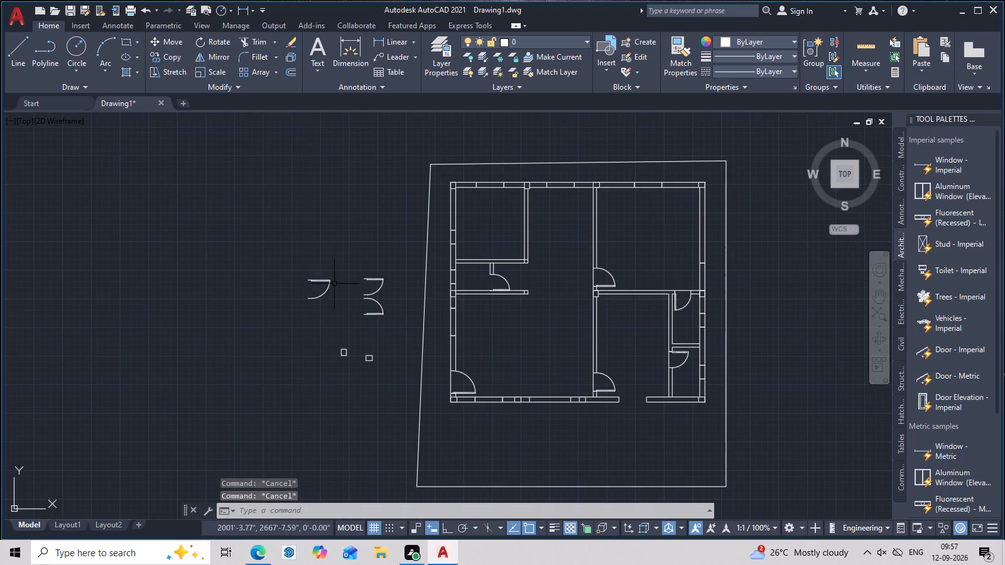
left_click(328, 285)
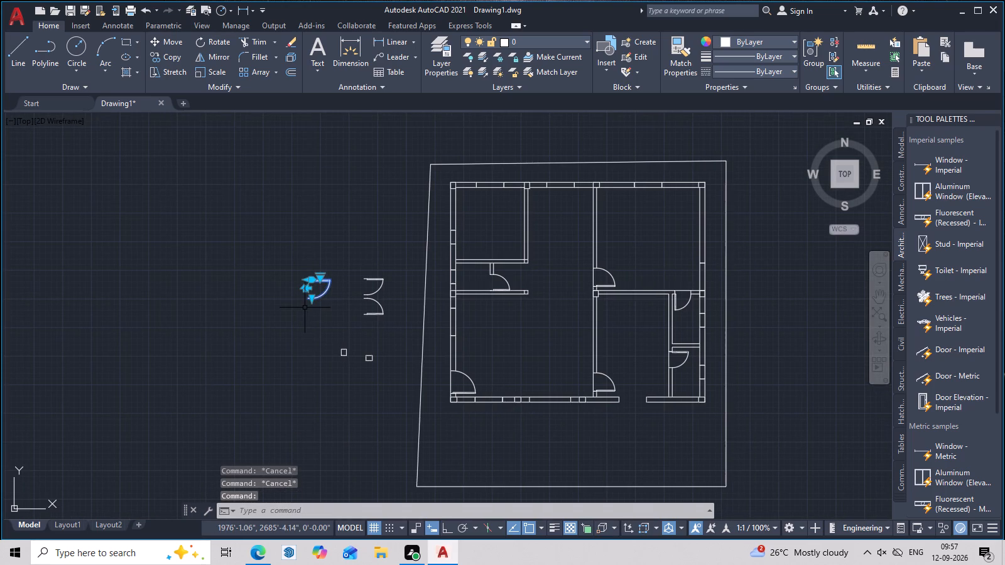
type("ro")
key("space")
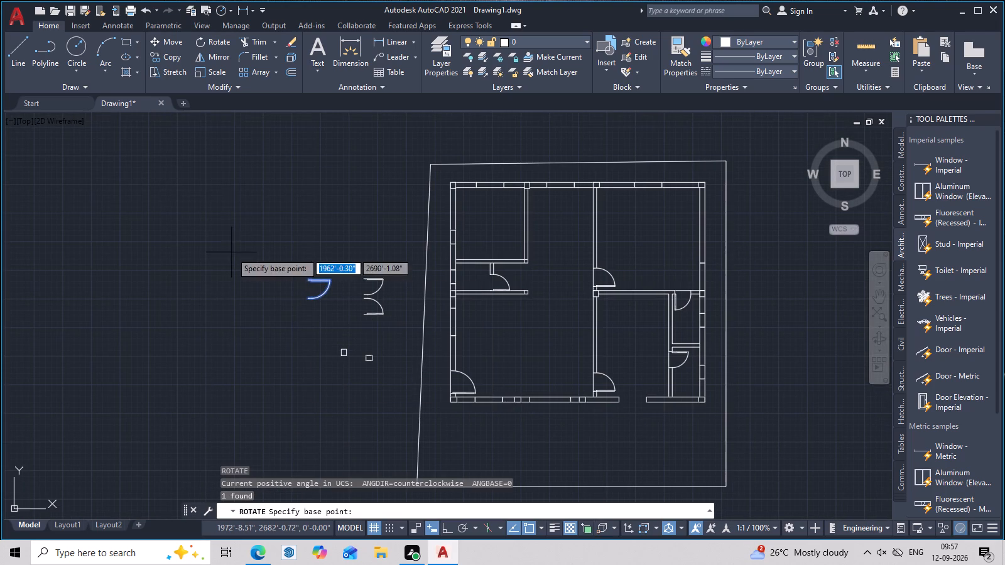
left_click(308, 278)
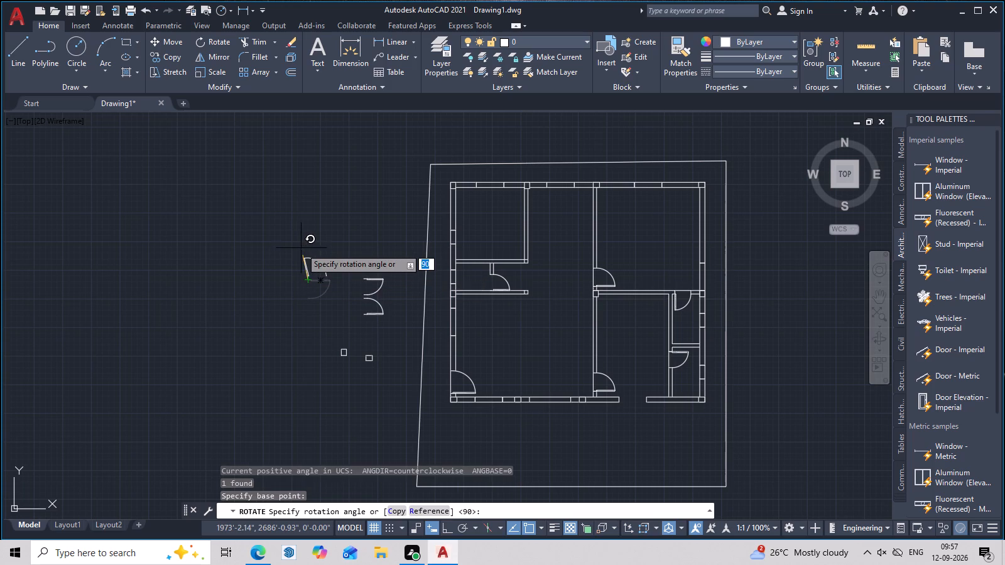
left_click(307, 250)
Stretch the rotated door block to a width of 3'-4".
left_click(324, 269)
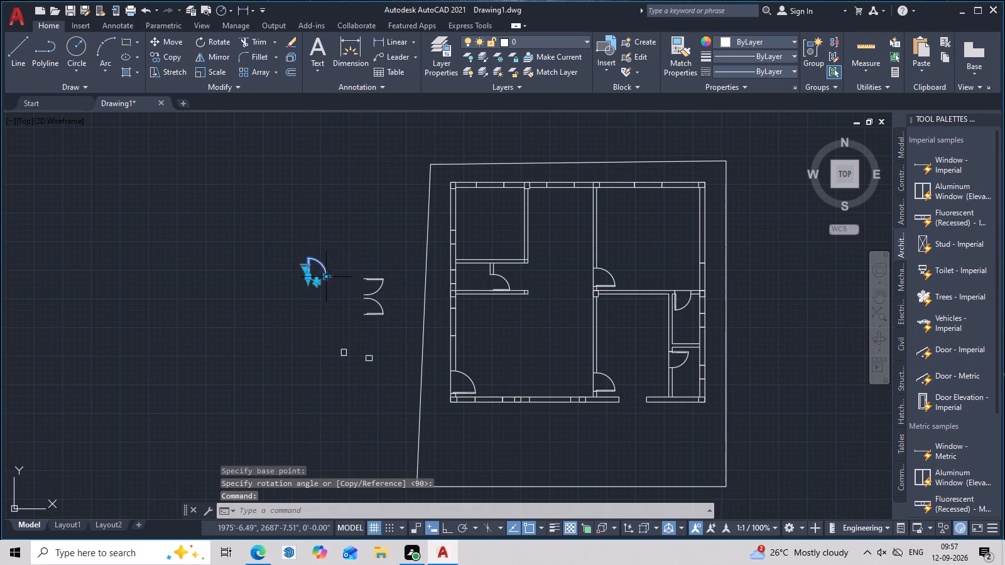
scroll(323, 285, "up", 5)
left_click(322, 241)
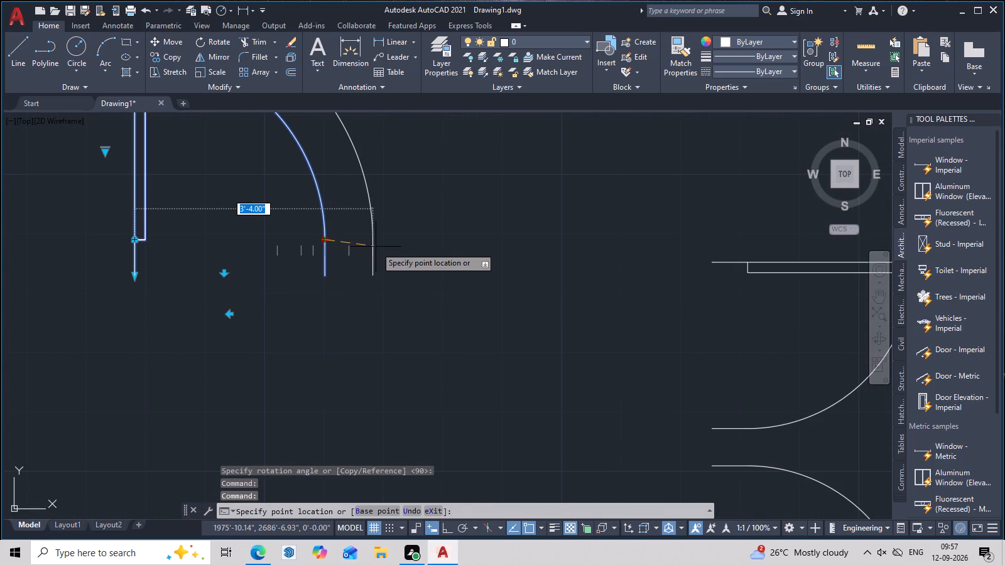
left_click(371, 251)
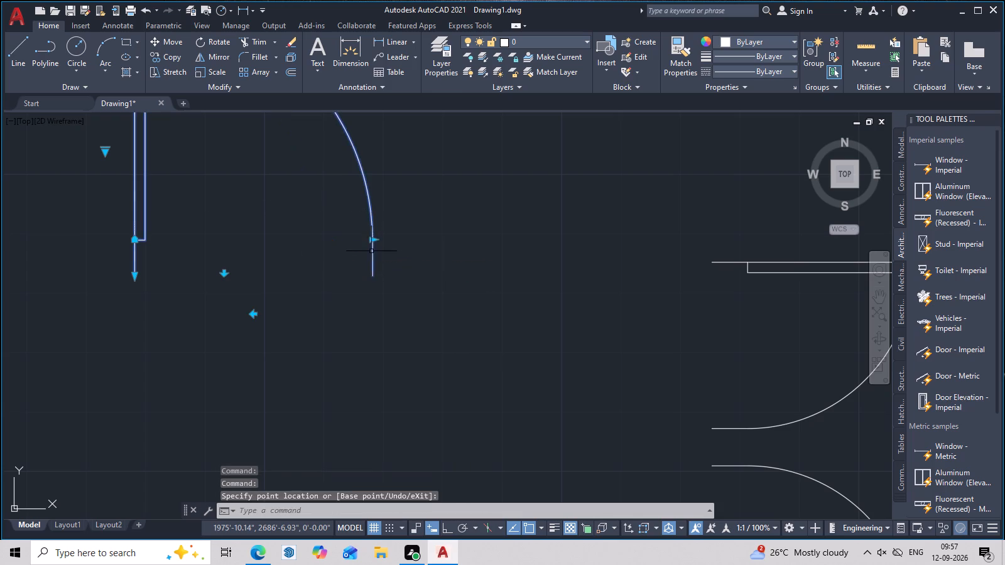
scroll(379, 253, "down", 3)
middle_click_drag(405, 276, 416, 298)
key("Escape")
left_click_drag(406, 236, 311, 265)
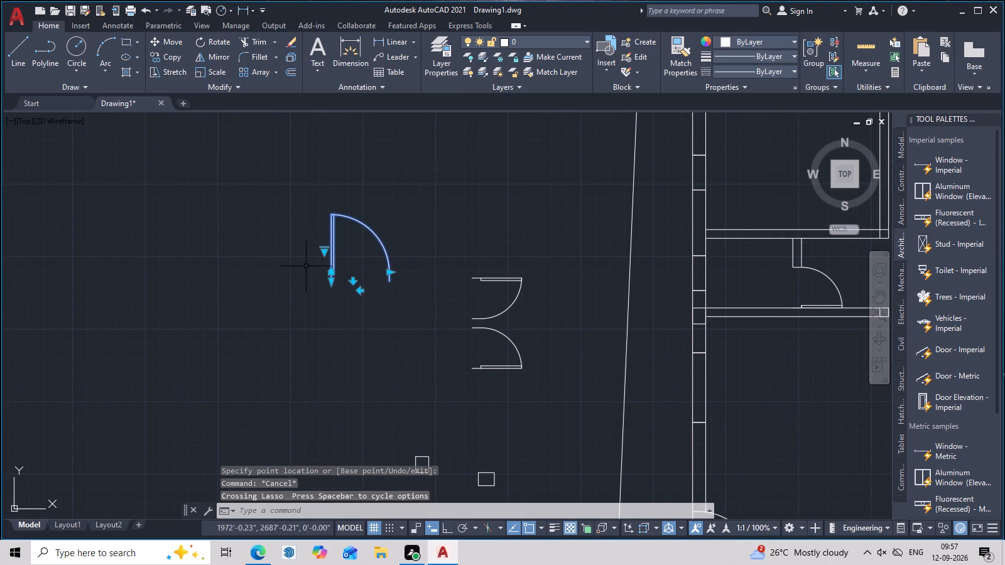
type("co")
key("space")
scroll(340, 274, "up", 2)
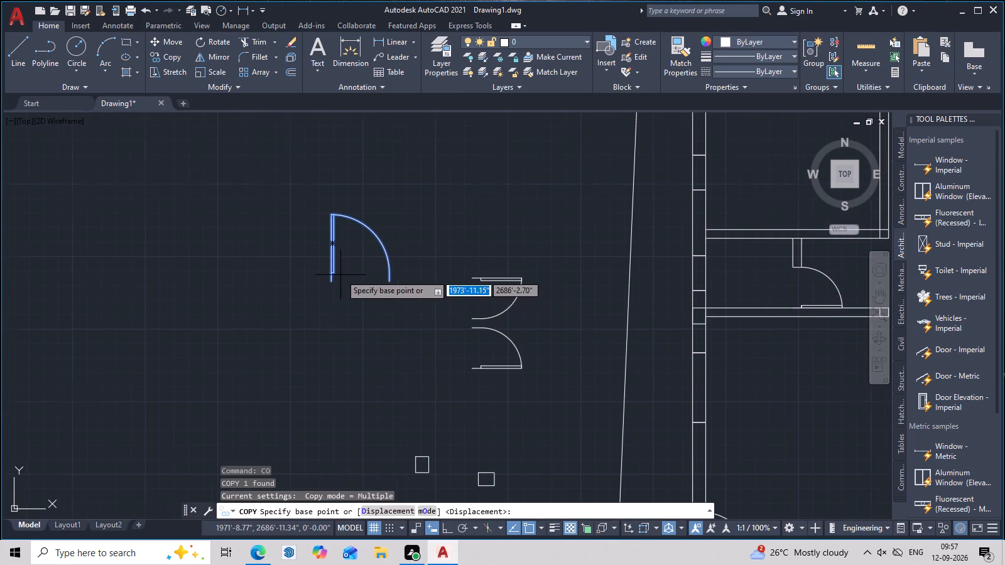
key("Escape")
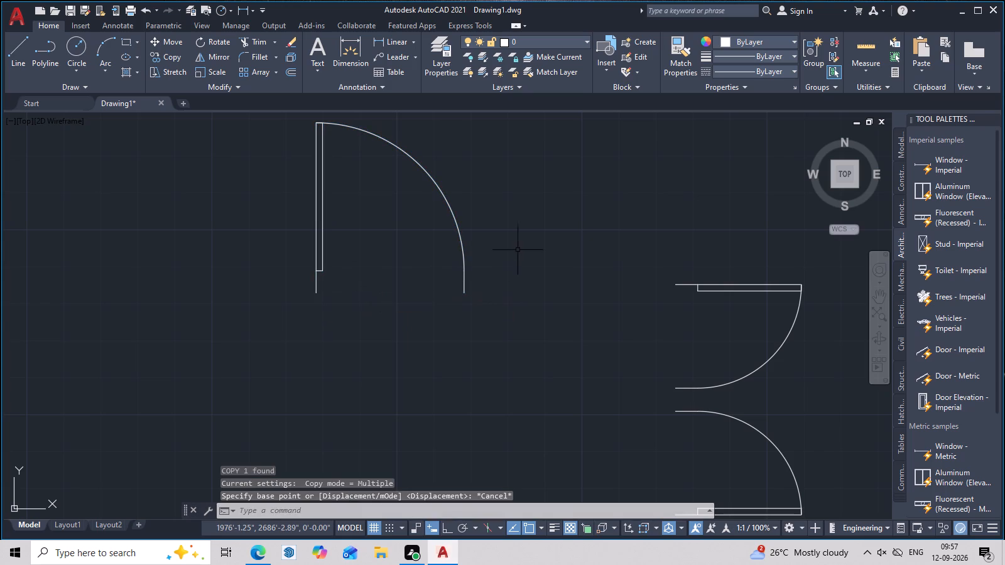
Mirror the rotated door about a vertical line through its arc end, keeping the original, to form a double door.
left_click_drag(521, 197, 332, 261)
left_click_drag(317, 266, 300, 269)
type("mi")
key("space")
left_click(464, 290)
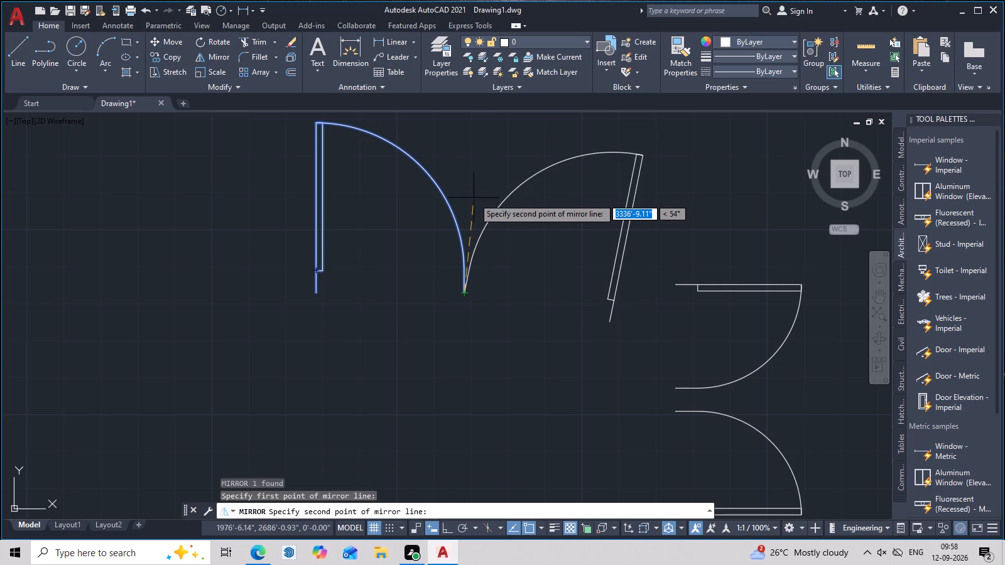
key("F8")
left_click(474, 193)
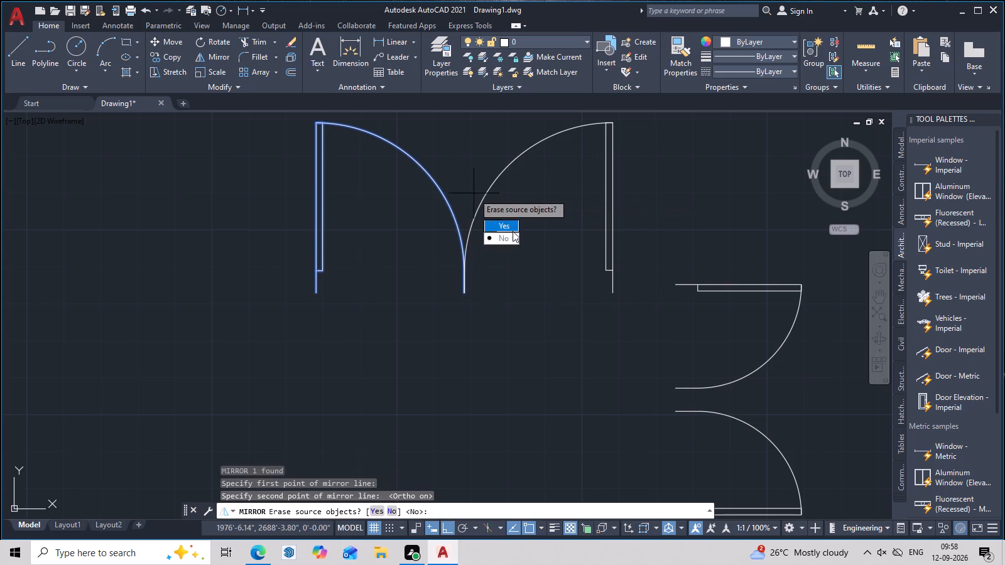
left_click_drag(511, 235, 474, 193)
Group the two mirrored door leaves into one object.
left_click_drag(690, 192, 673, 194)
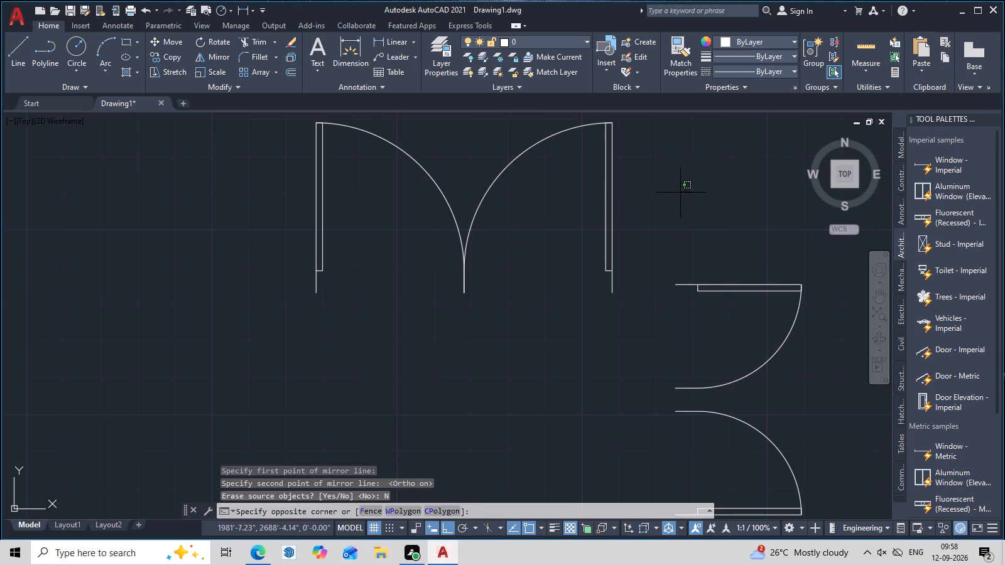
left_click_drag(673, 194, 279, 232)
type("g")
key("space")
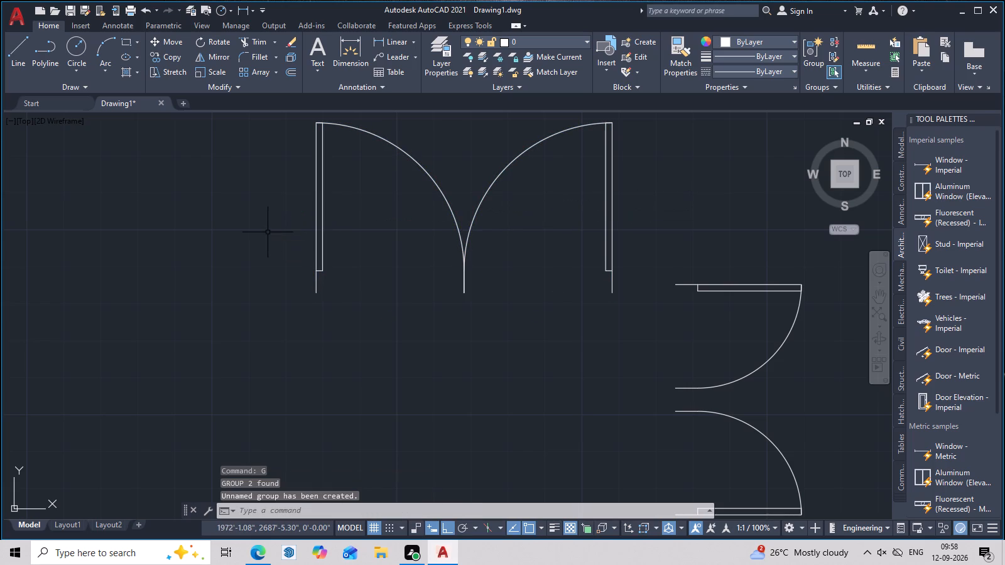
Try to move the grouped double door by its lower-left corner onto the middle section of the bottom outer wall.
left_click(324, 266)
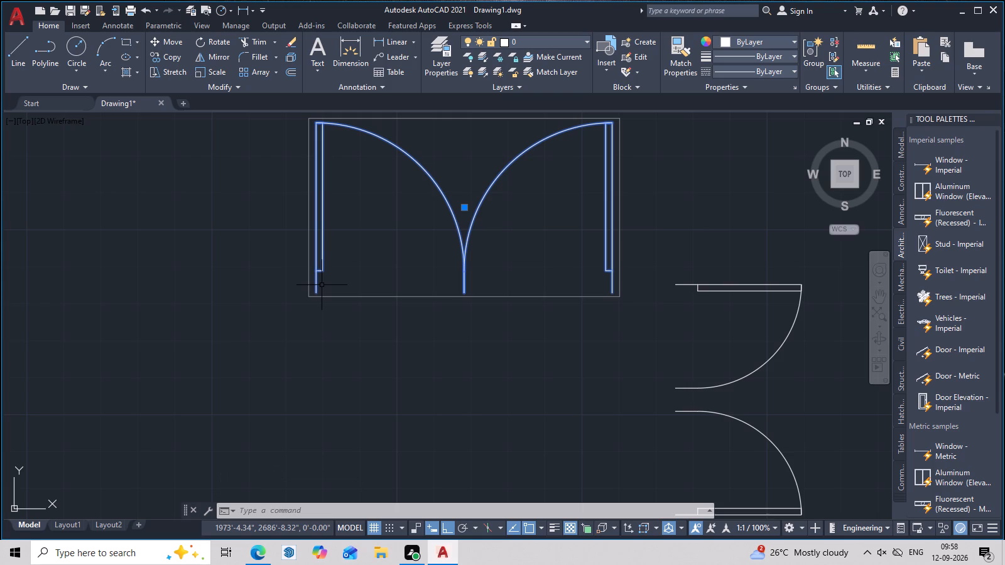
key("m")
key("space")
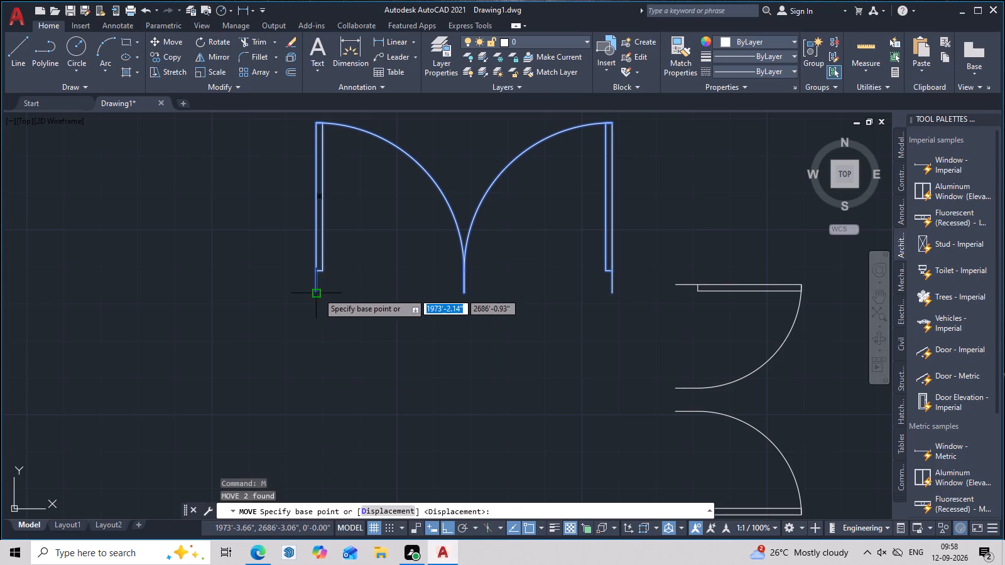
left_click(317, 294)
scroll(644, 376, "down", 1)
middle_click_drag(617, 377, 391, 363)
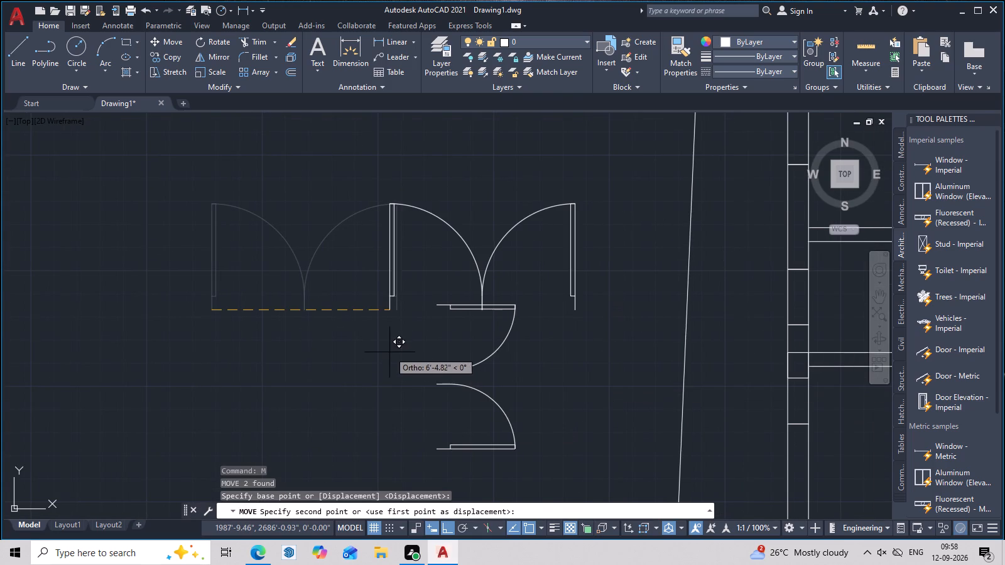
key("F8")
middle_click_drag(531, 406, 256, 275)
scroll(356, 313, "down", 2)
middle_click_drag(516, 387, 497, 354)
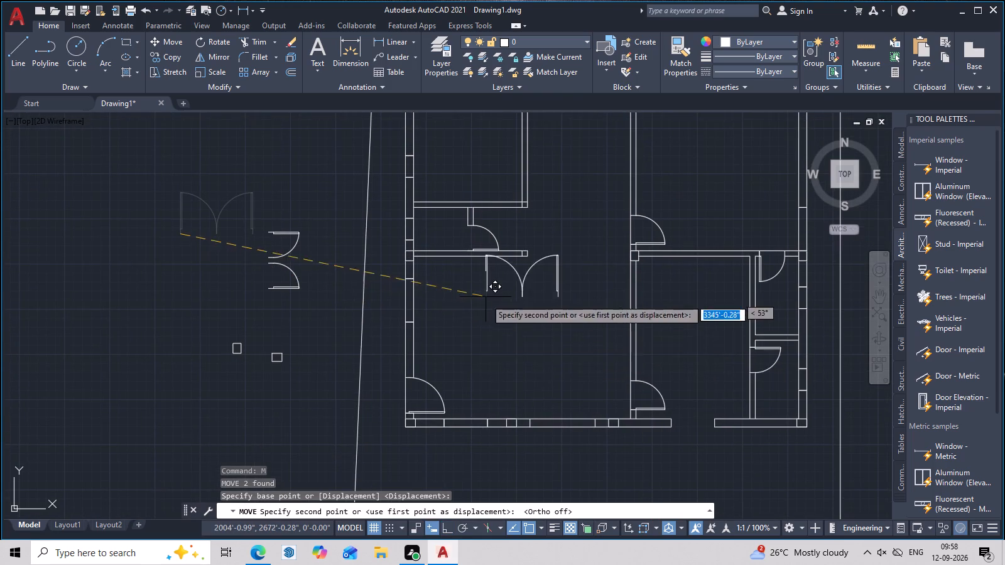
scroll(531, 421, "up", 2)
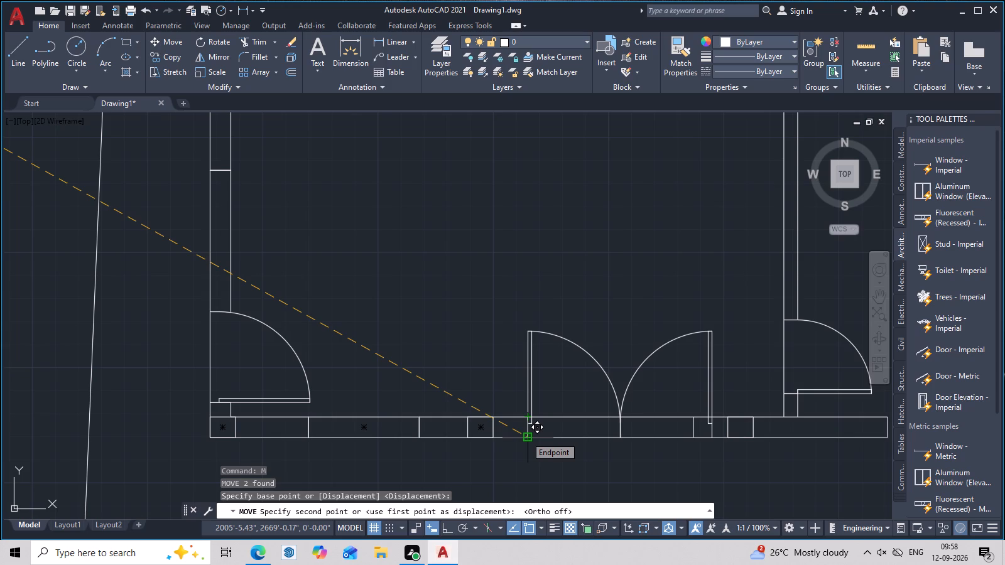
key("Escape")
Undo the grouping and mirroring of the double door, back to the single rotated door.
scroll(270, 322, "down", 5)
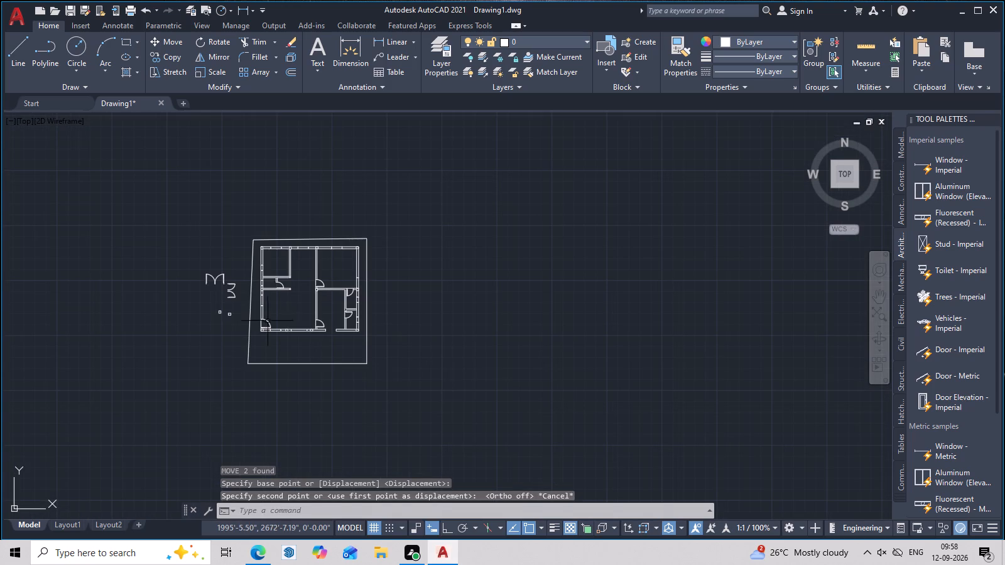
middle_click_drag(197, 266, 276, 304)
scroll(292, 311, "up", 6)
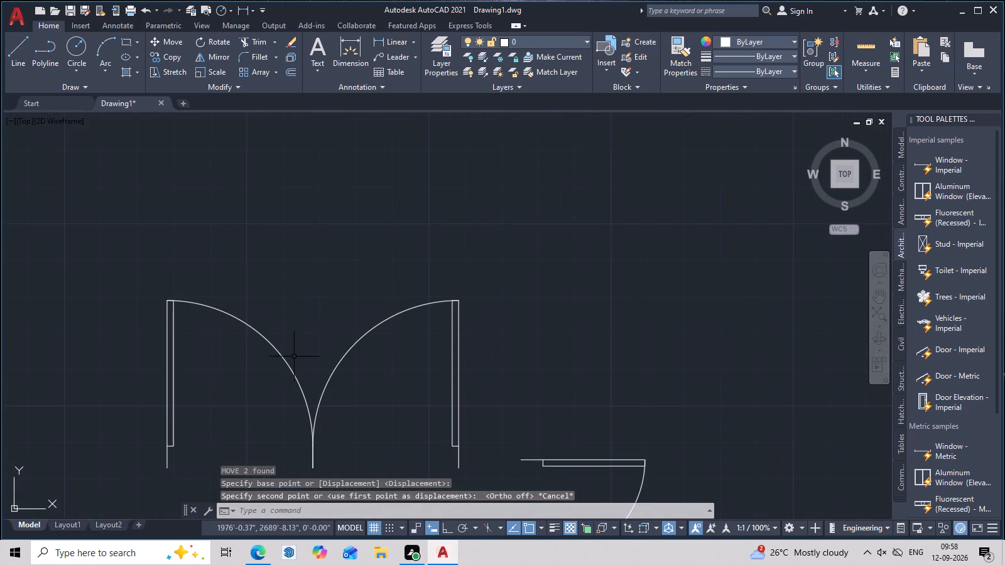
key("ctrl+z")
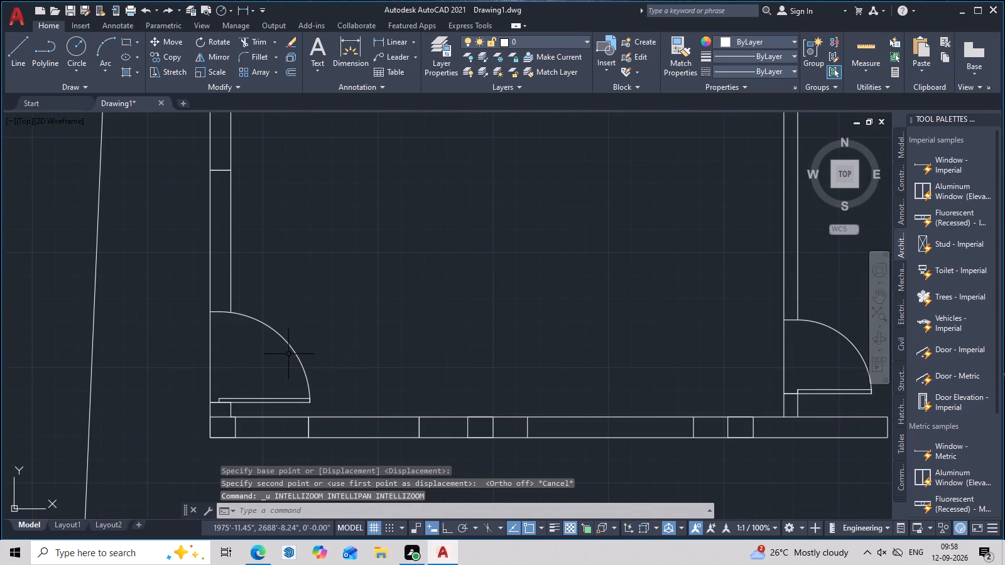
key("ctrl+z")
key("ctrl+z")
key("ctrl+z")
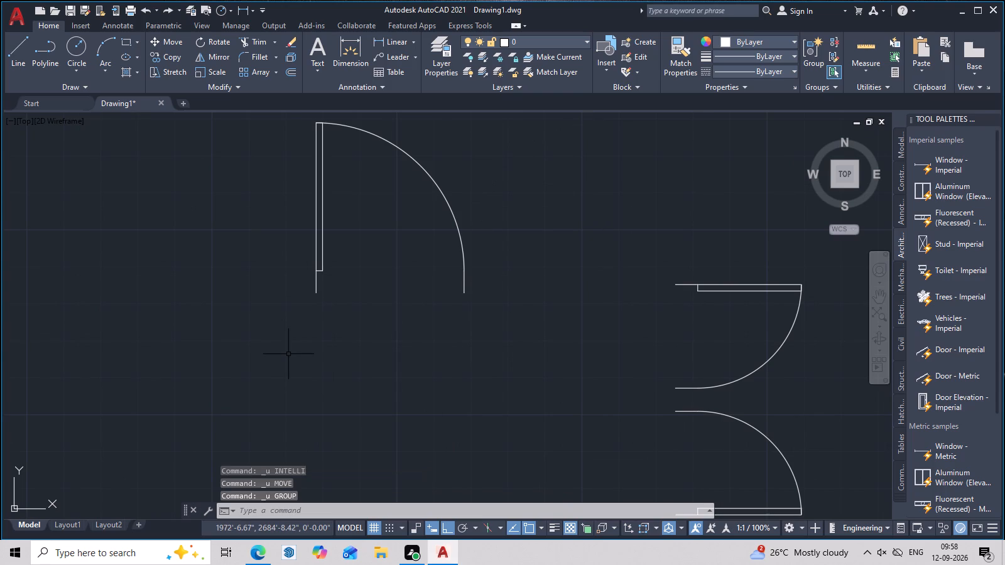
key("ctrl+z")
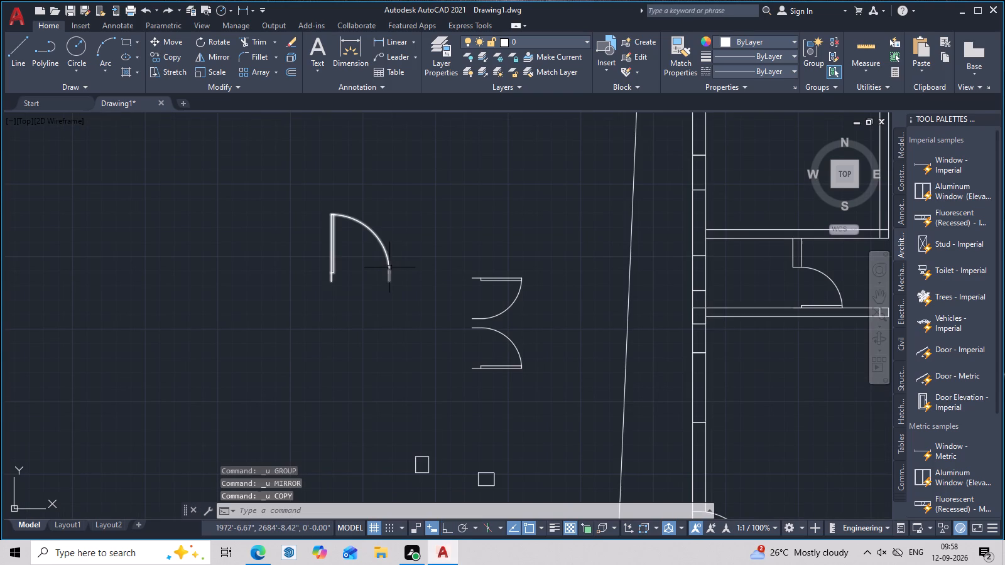
Resize the single rotated door block to a width of 3'.
left_click(389, 267)
scroll(389, 266, "up", 3)
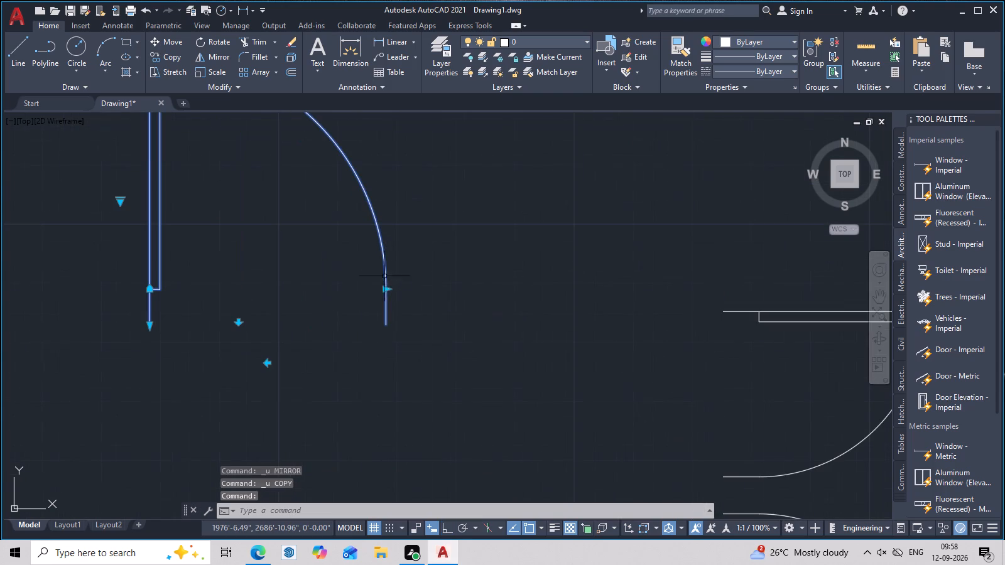
left_click(383, 288)
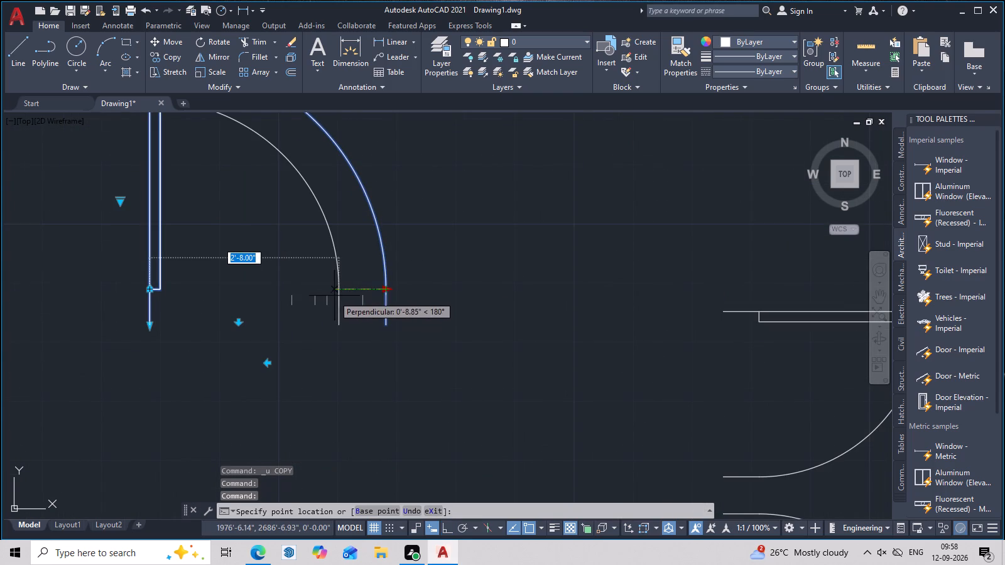
left_click(334, 296)
left_click(336, 291)
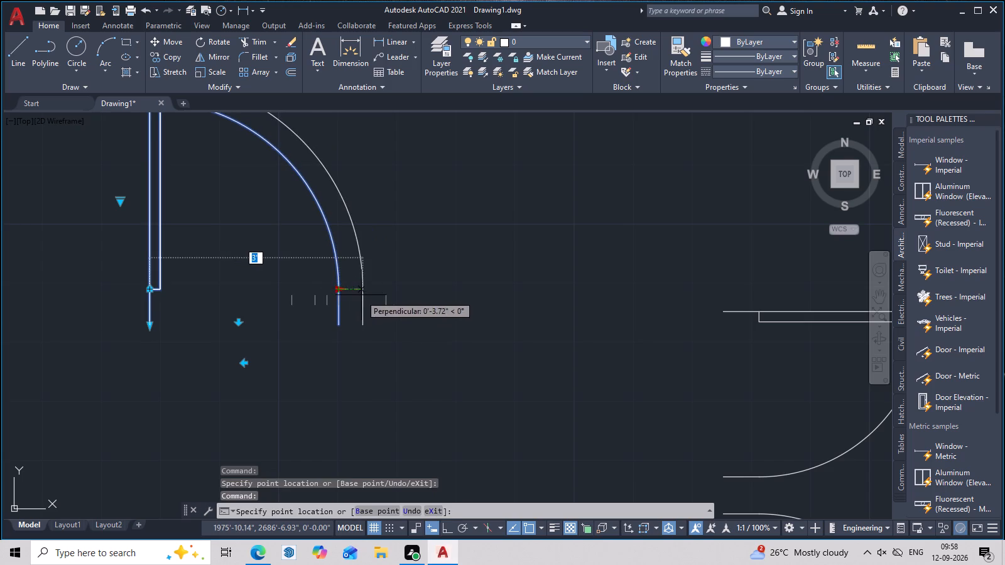
left_click(361, 295)
scroll(394, 296, "down", 3)
key("Escape")
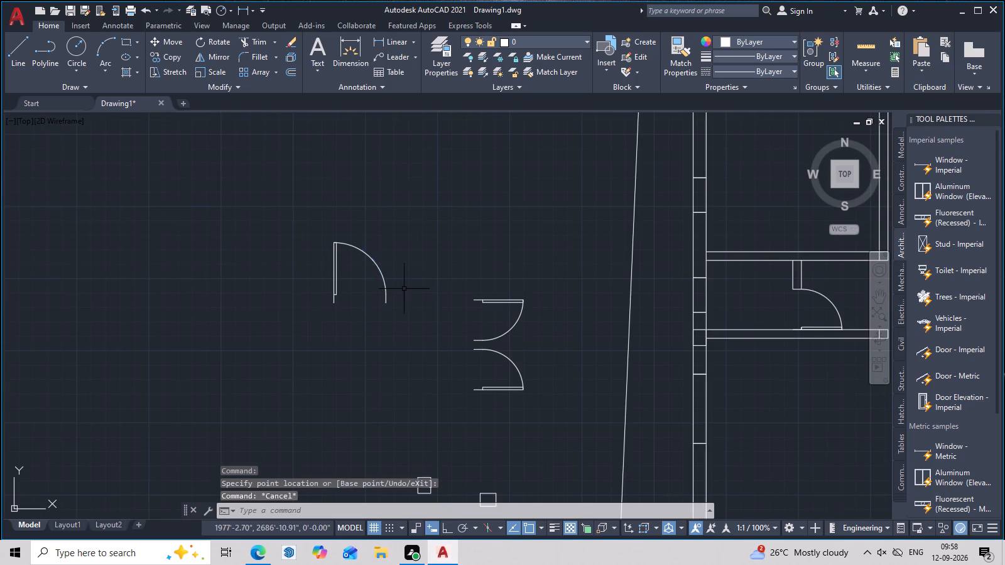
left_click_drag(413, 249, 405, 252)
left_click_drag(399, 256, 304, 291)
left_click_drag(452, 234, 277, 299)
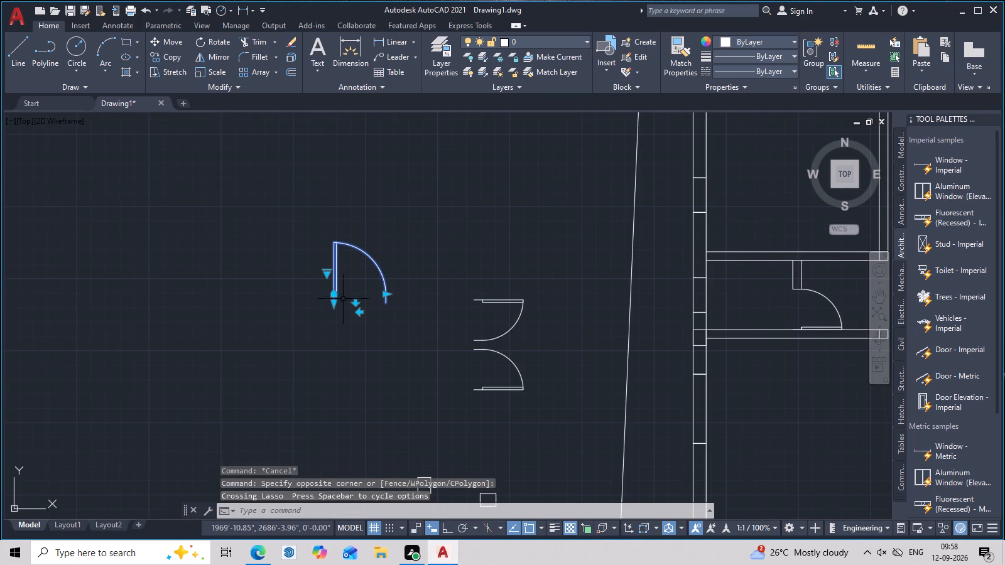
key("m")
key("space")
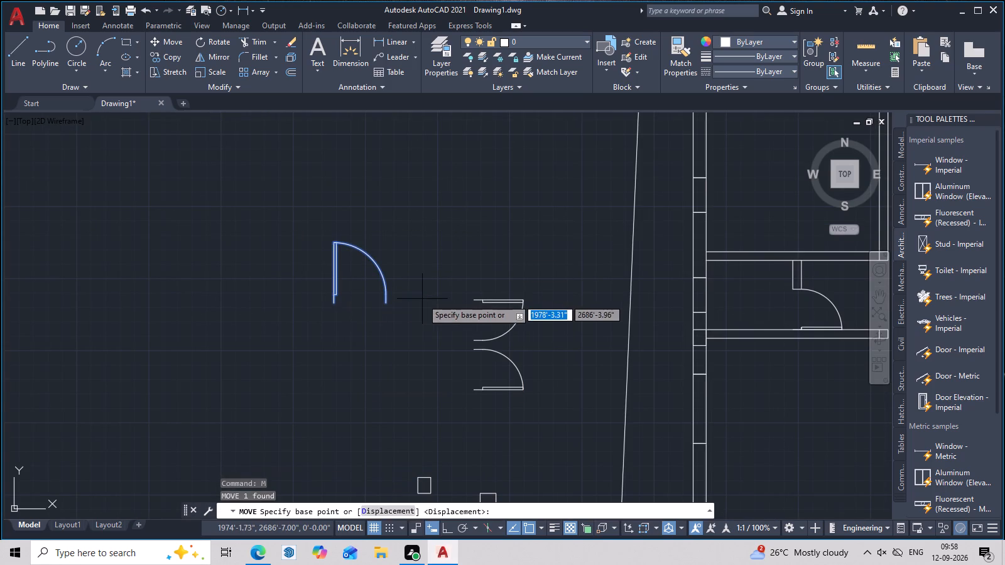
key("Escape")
Mirror the resized single door about a vertical line through the open end of its swing arc, keeping the original.
left_click_drag(389, 254, 298, 287)
left_click(295, 288)
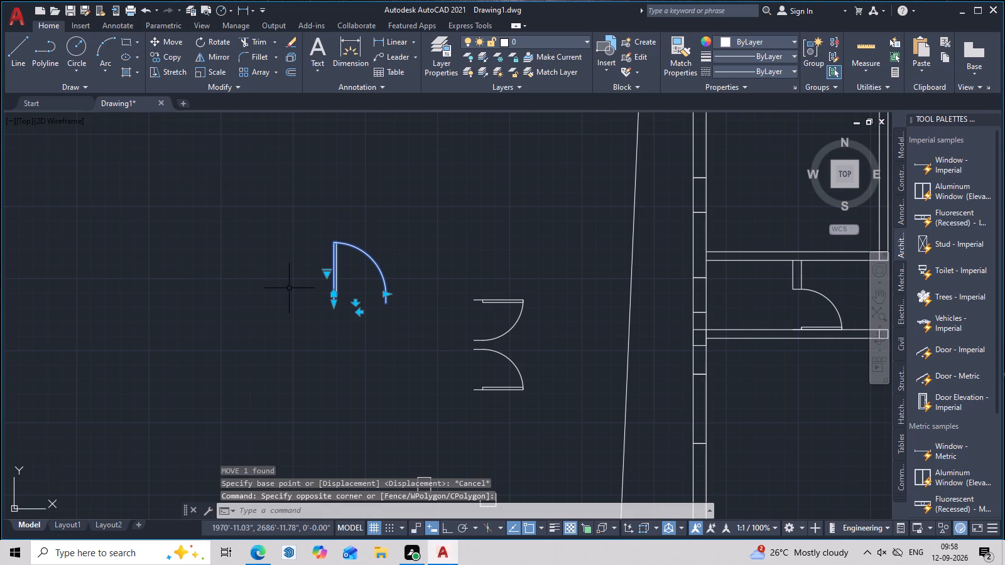
type("mi")
key("space")
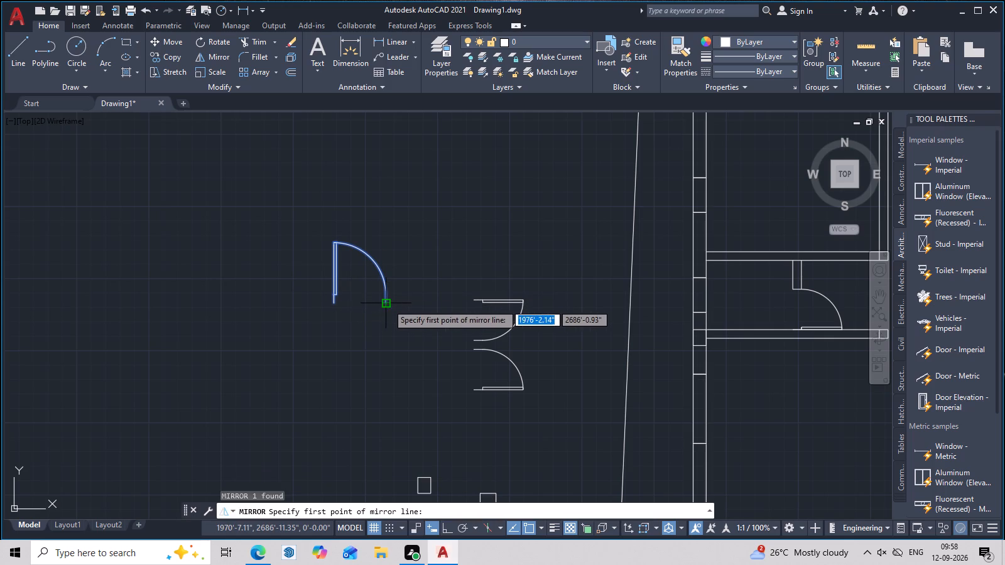
left_click(388, 304)
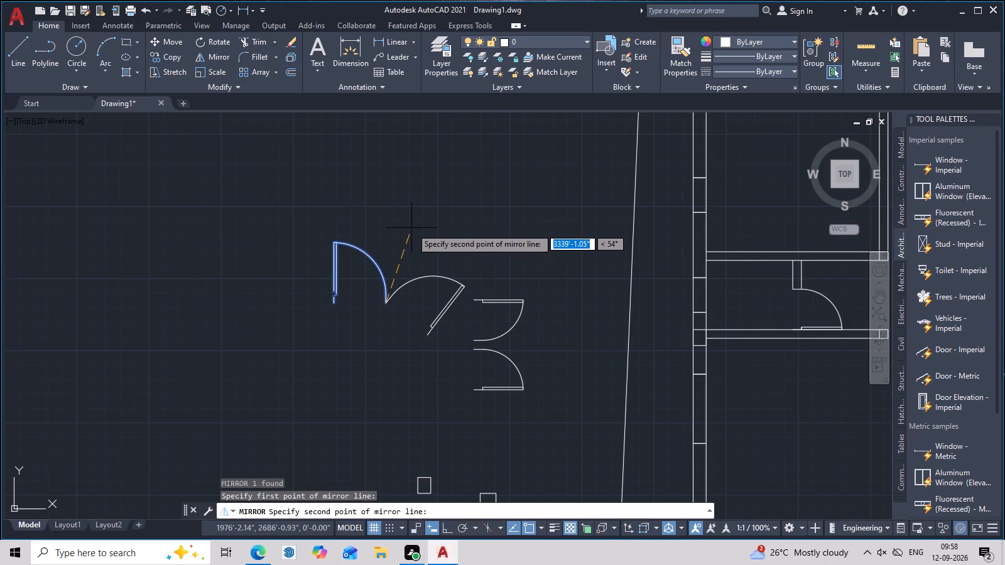
key("F8")
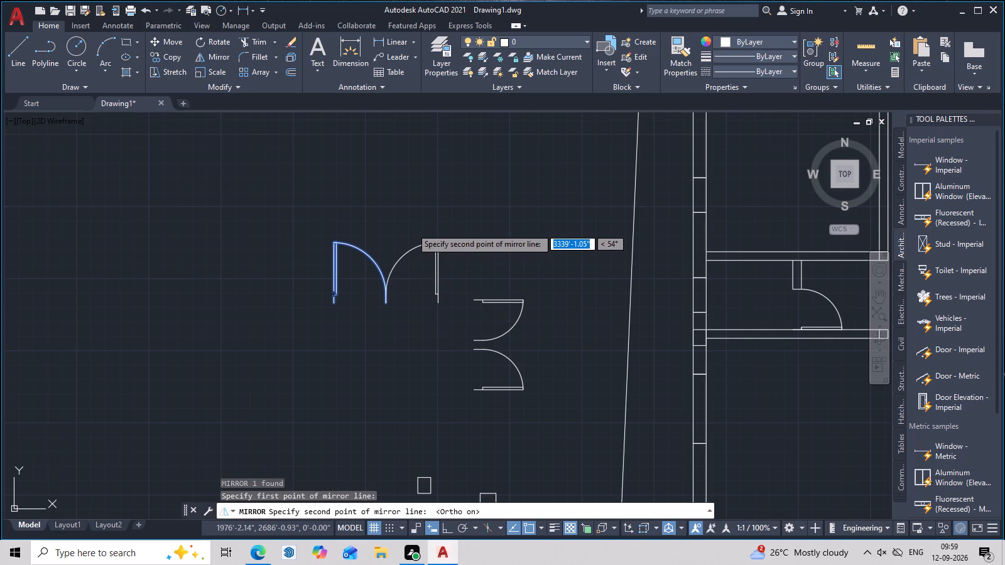
left_click(411, 228)
left_click_drag(445, 271, 411, 228)
Group the two mirrored door leaves into one double-door object.
left_click_drag(435, 220, 313, 254)
left_click(307, 256)
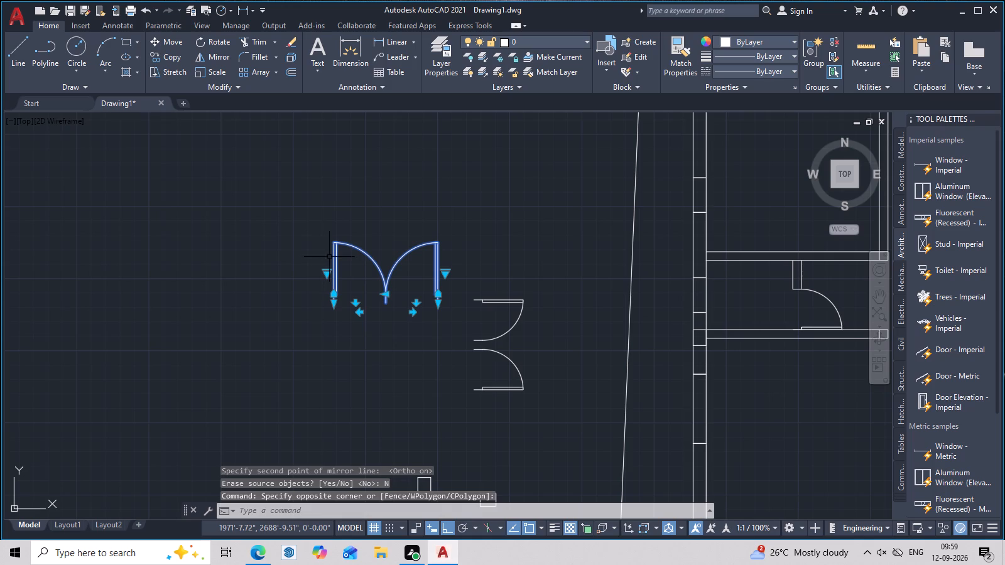
type("g")
key("space")
Move the grouped double door by its lower-left corner onto the outer edge of the marked door section in the bottom outer wall.
left_click_drag(456, 262, 430, 266)
left_click_drag(414, 270, 310, 286)
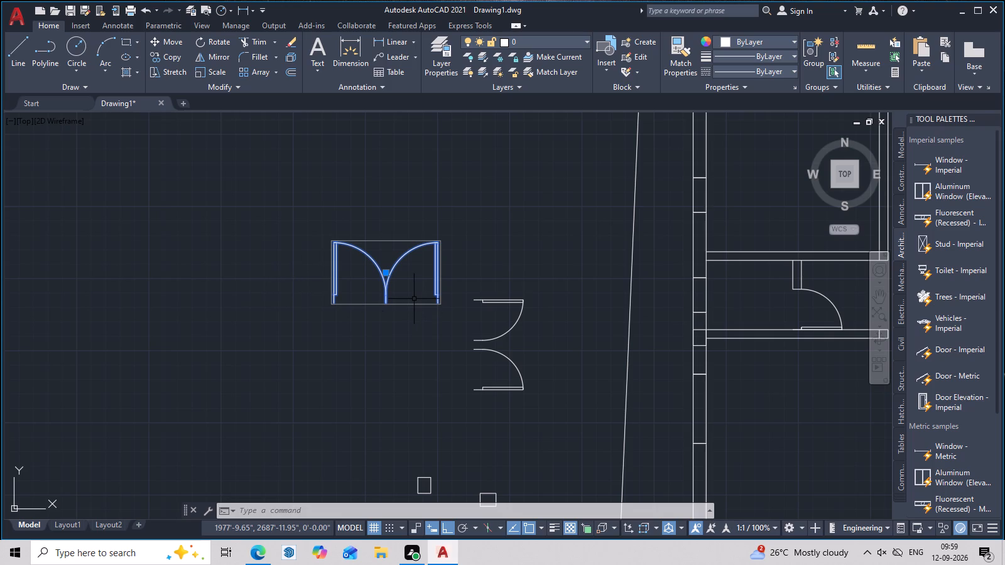
type("m")
key("space")
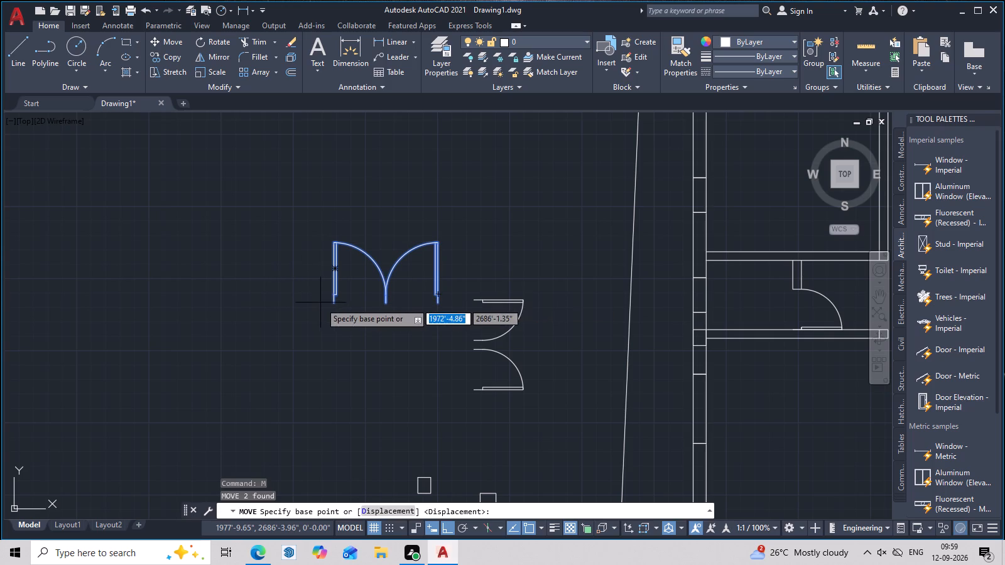
left_click(330, 305)
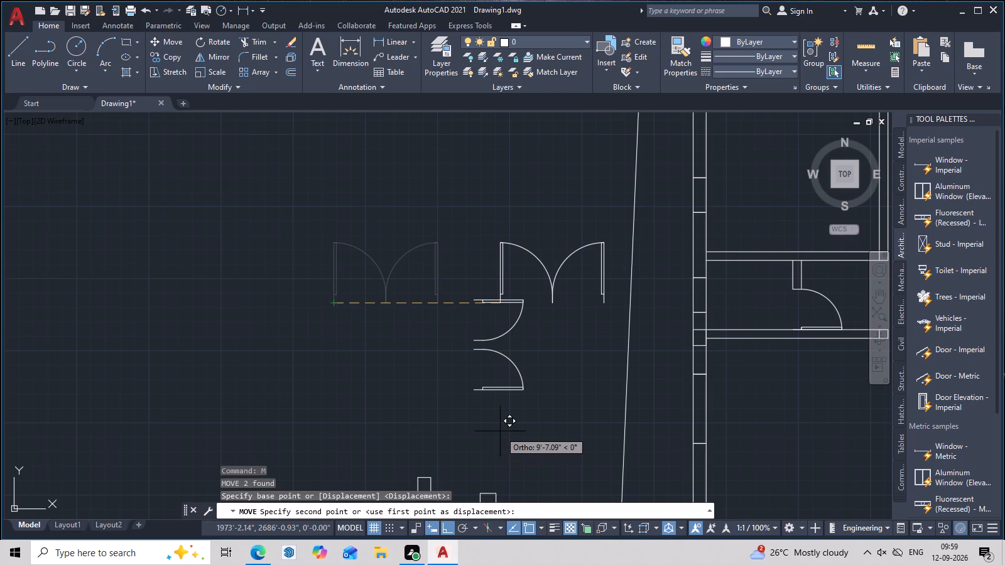
key("F8")
middle_click_drag(514, 424, 364, 304)
scroll(651, 328, "down", 2)
middle_click_drag(653, 333, 557, 336)
scroll(616, 386, "up", 2)
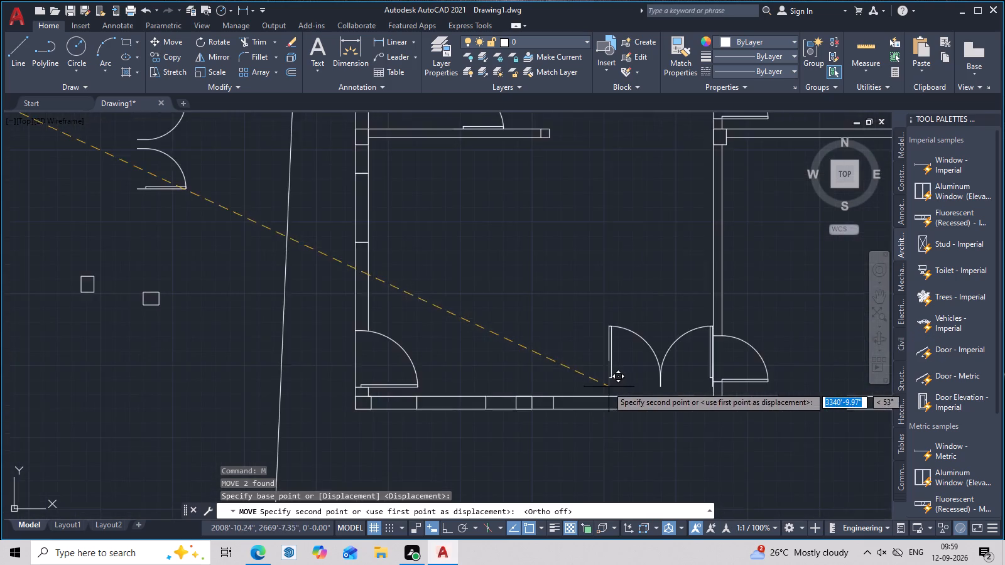
scroll(602, 384, "up", 3)
scroll(469, 415, "down", 3)
middle_click_drag(479, 419, 461, 370)
scroll(455, 370, "up", 2)
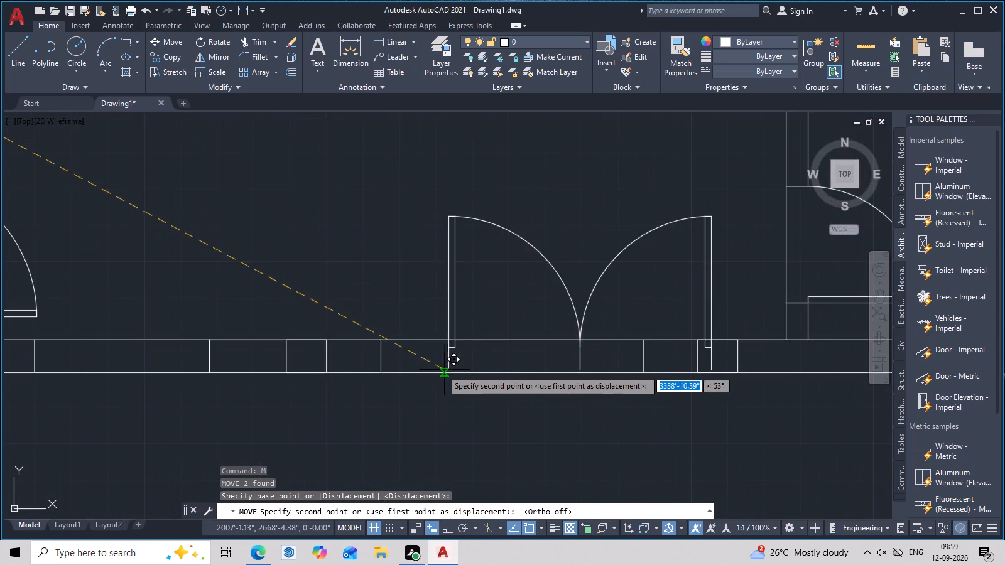
double_click(379, 374)
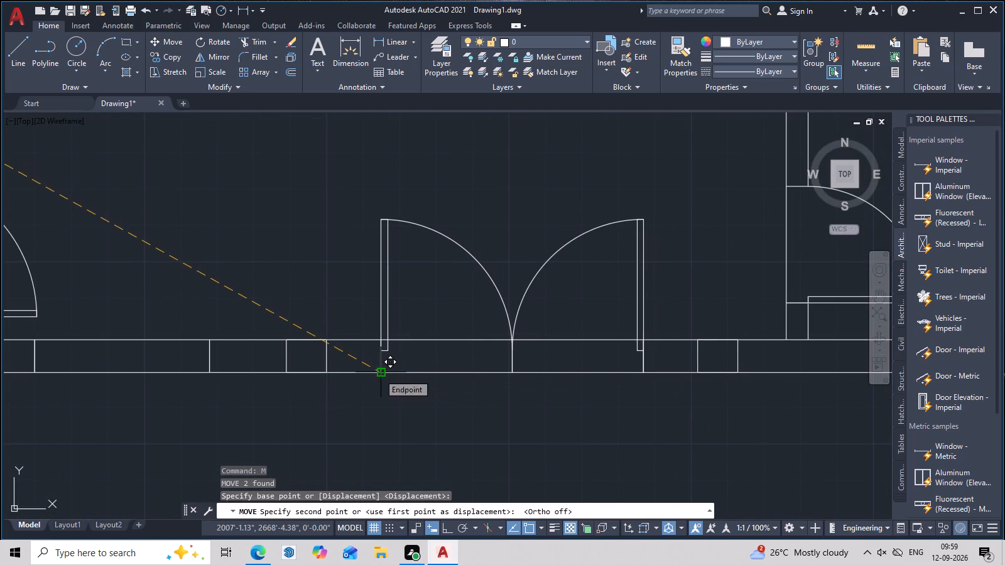
scroll(518, 362, "down", 2)
middle_click(525, 360)
key("Escape")
Trim the inner line of the bottom outer wall across the double door, including the short remnants inside both door leaves.
middle_click_drag(543, 375, 546, 361)
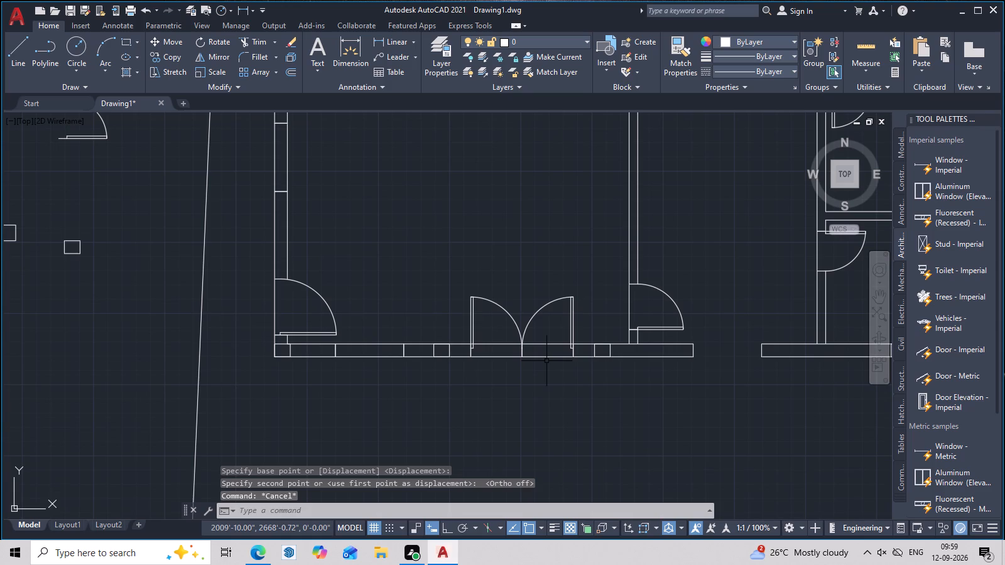
type("tr")
key("space")
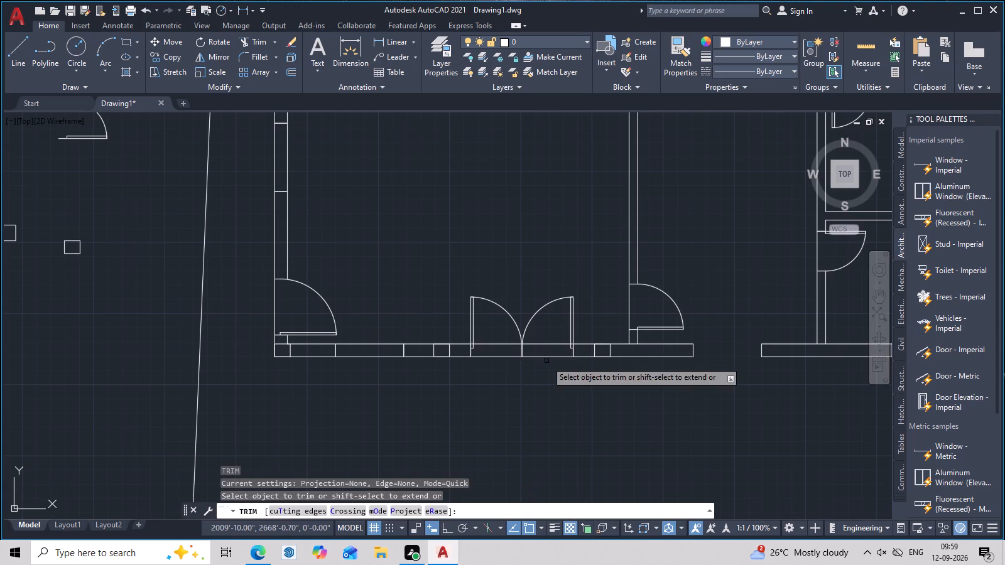
left_click(544, 343)
left_click(506, 343)
scroll(555, 359, "down", 2)
scroll(561, 363, "up", 6)
middle_click_drag(566, 309, 543, 404)
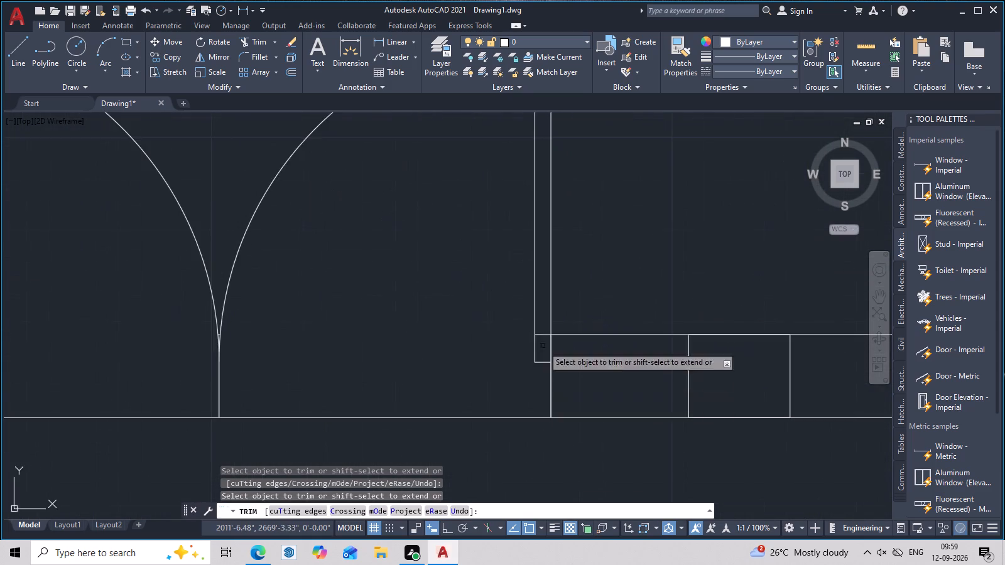
scroll(543, 321, "up", 2)
left_click(543, 360)
scroll(418, 373, "down", 5)
middle_click_drag(296, 387, 487, 389)
scroll(462, 387, "up", 3)
scroll(359, 361, "up", 3)
left_click(386, 319)
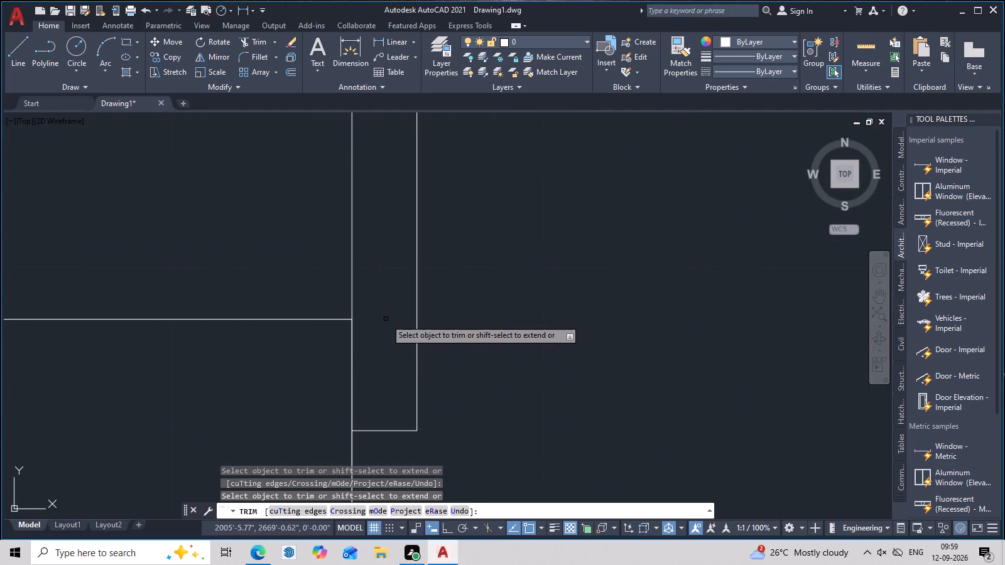
scroll(386, 319, "down", 9)
middle_click_drag(416, 342, 418, 394)
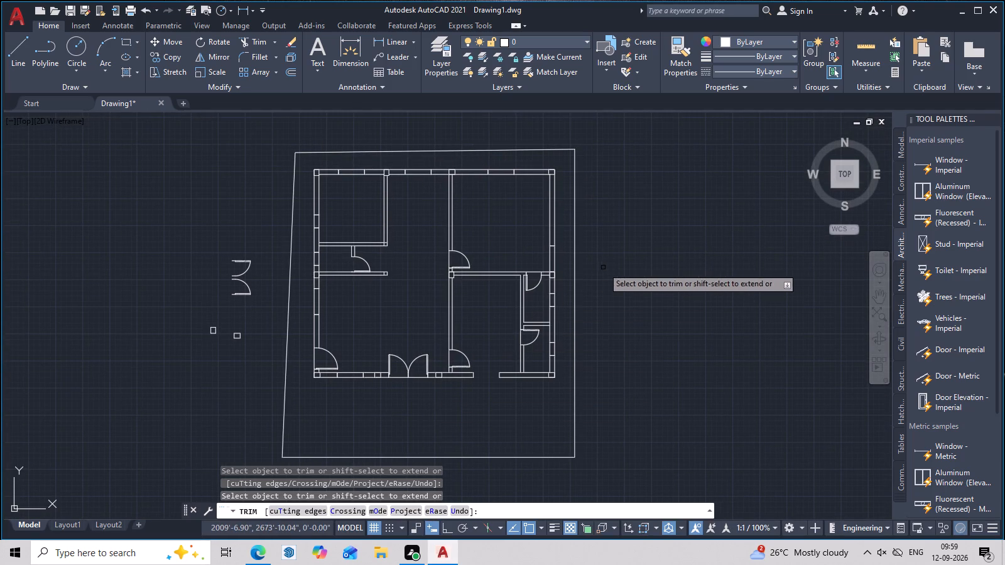
key("Escape")
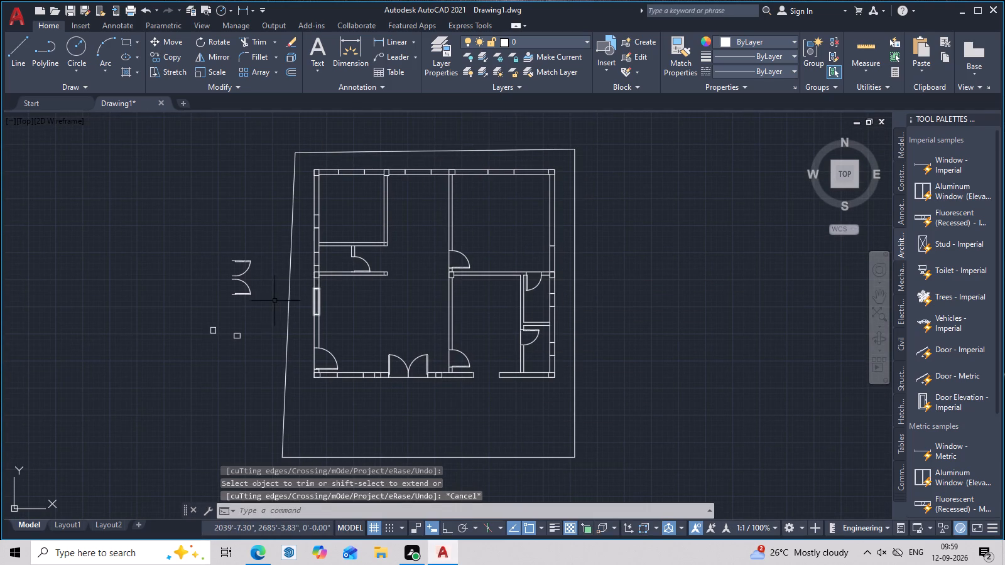
Draw a line across the horizontal wall above the small upper-left room's door, extending the short wall's outer line to the wall's upper edge.
middle_click_drag(266, 311, 344, 324)
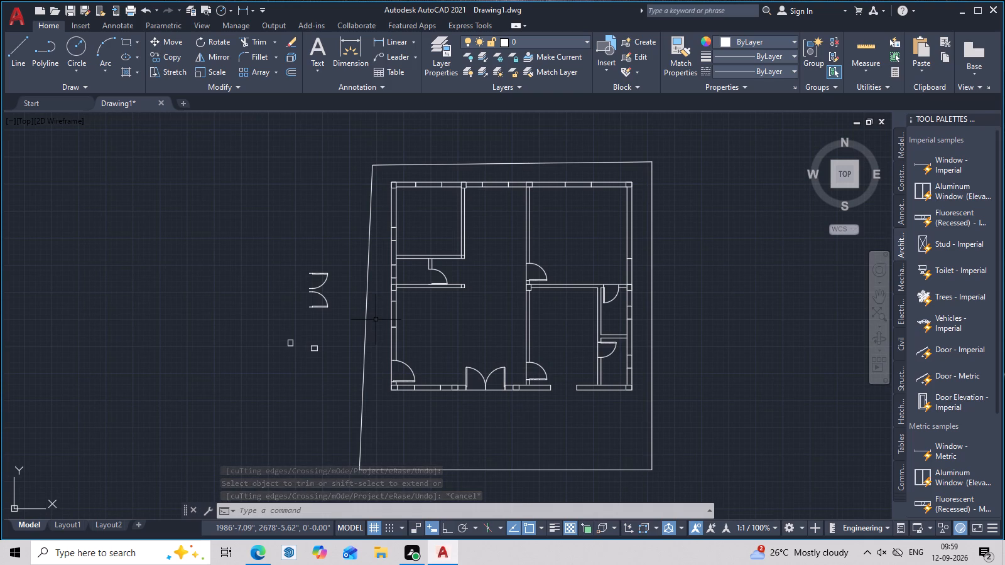
scroll(377, 318, "down", 1)
scroll(449, 301, "up", 5)
middle_click_drag(391, 299, 479, 426)
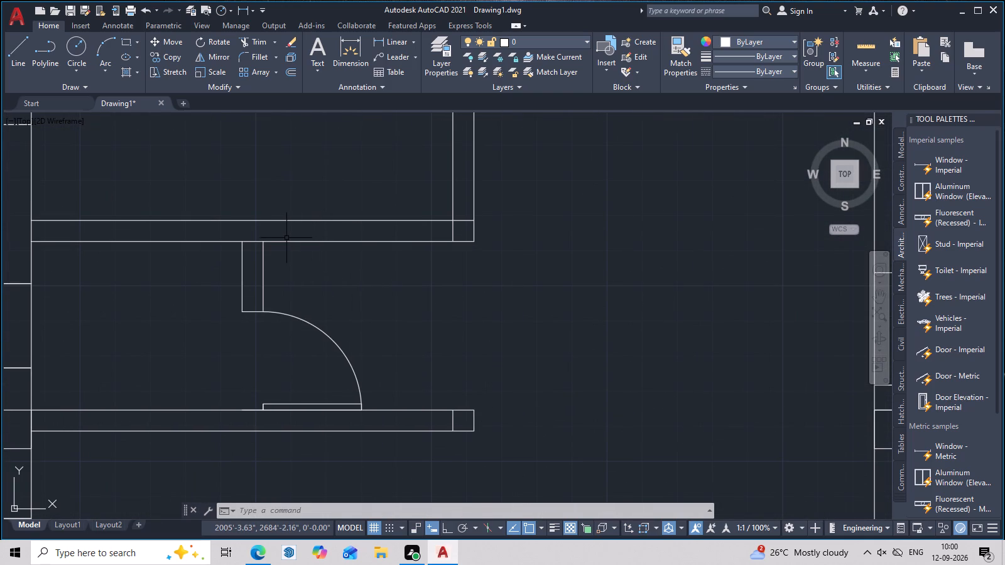
type("l")
key("space")
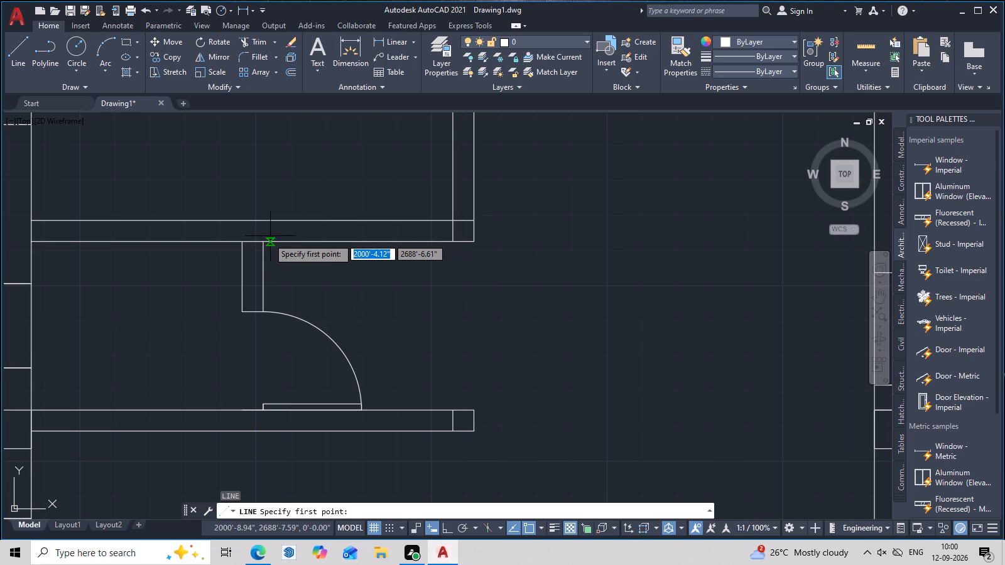
left_click(261, 242)
left_click(261, 222)
key("Escape")
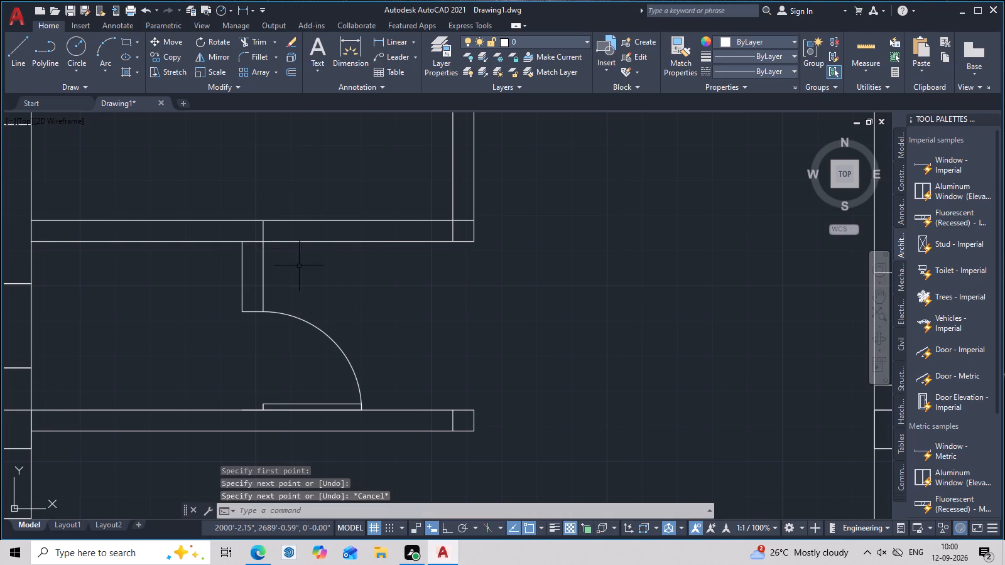
Trim both lines of the horizontal wall between the new line and the vertical partition, plus the line crossing the short wall's corner.
type("tr")
key("space")
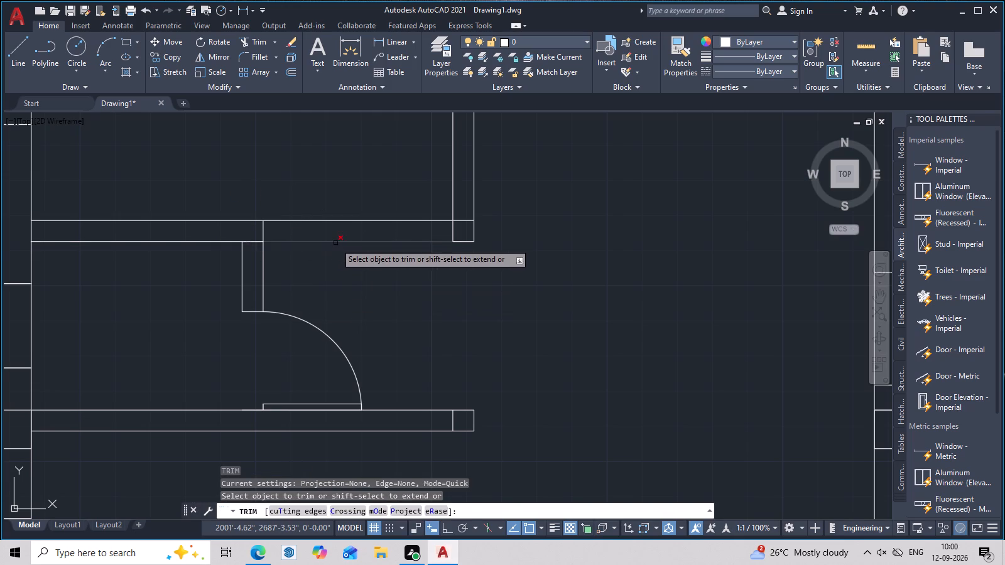
left_click(335, 243)
left_click(348, 217)
left_click(345, 224)
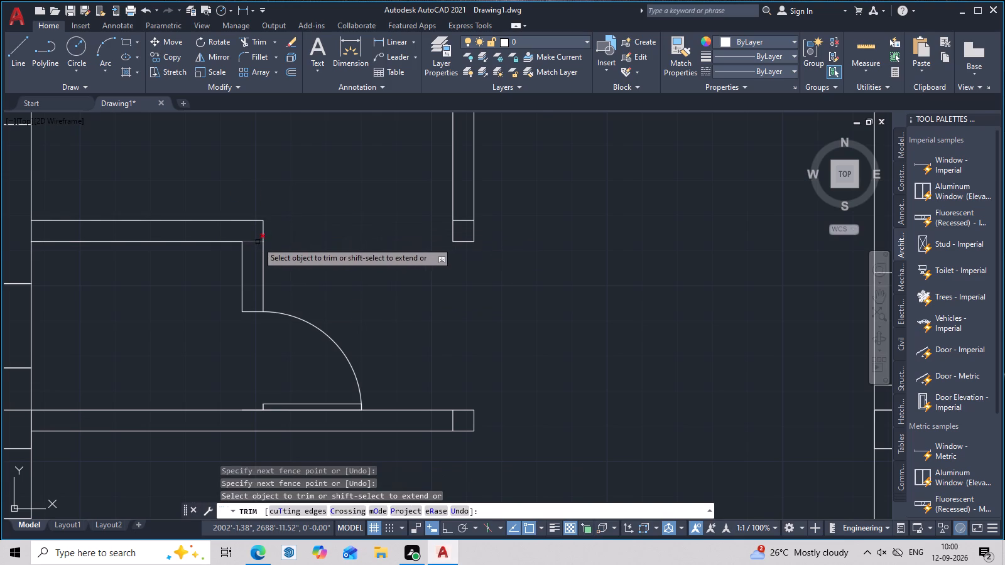
left_click(253, 243)
Trim the leftover cross line near the lower end of the vertical partition in the upper-left area.
scroll(371, 216, "down", 3)
scroll(390, 240, "up", 2)
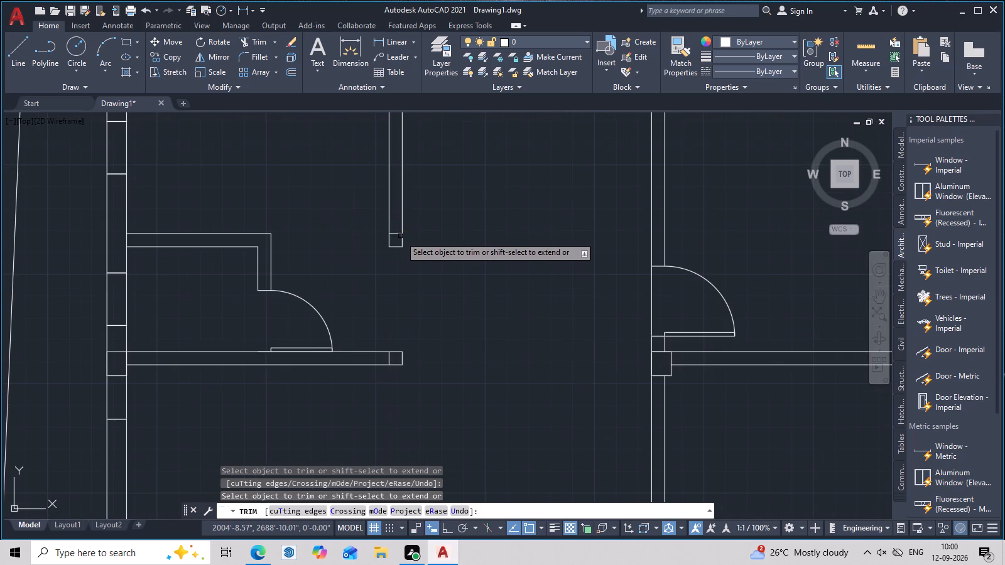
scroll(465, 275, "up", 1)
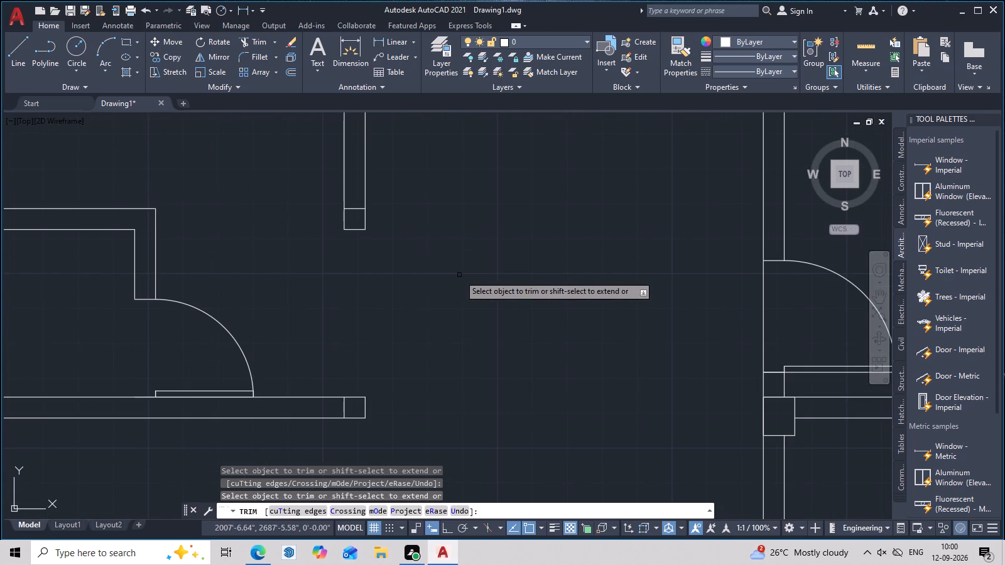
scroll(405, 256, "up", 2)
left_click(285, 134)
scroll(321, 199, "down", 4)
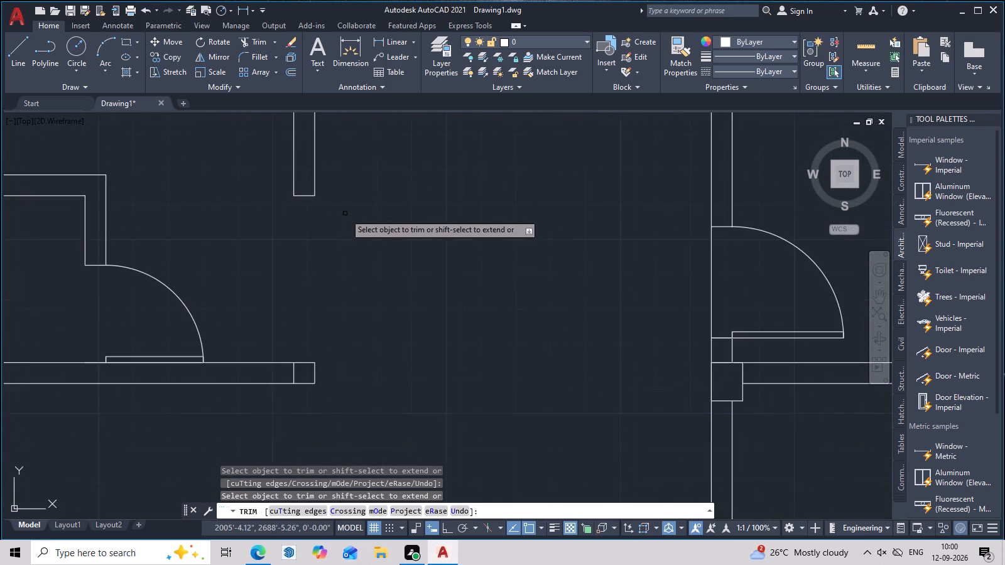
scroll(345, 213, "down", 1)
middle_click_drag(386, 248, 381, 284)
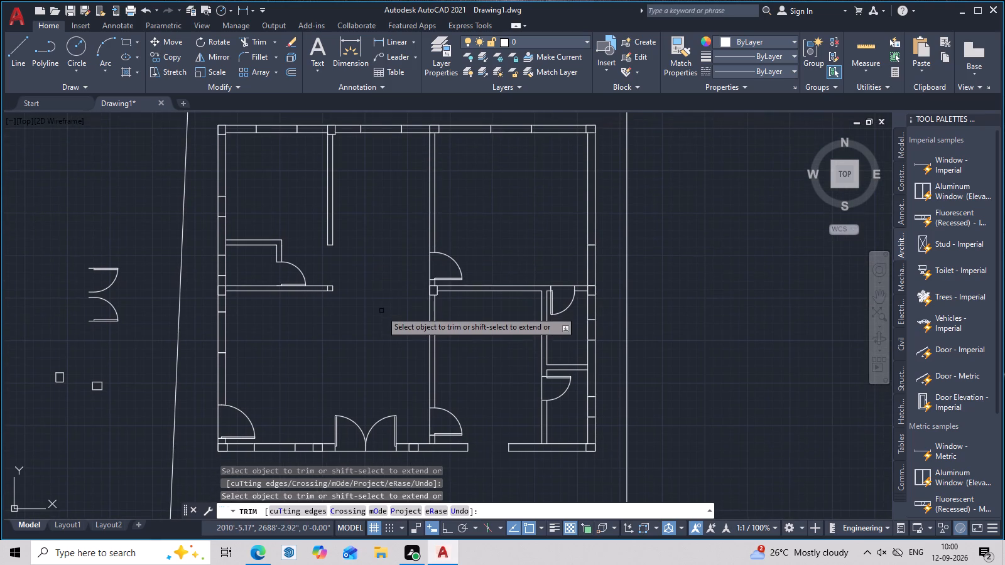
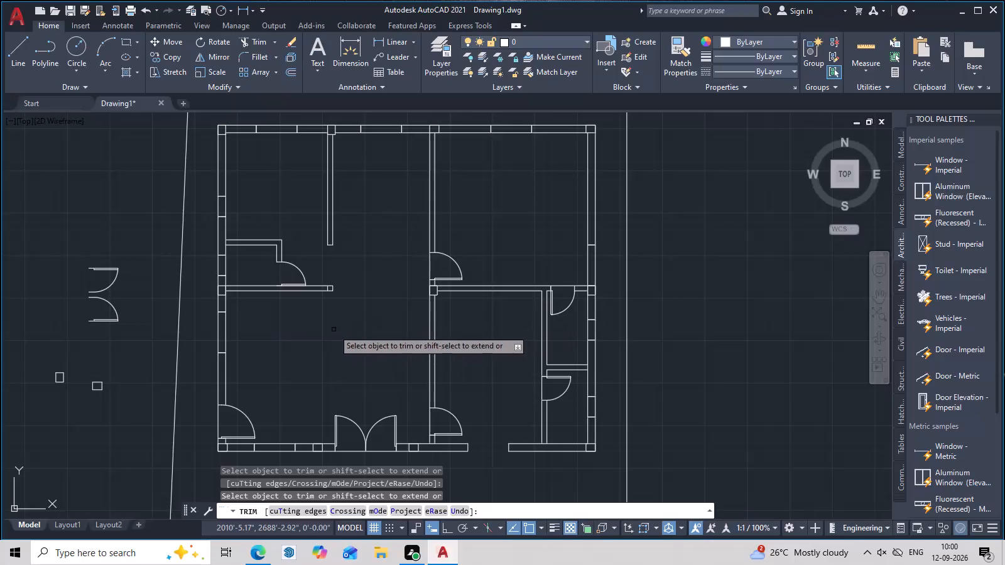
Erase the short cross line just inside the free end of the horizontal wall below the small upper-left room.
key("Escape")
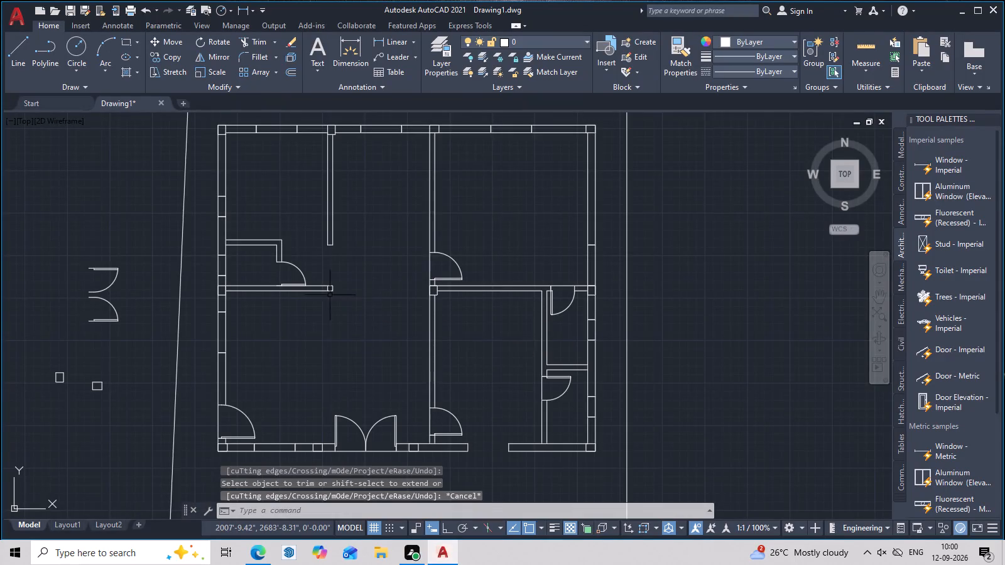
scroll(327, 292, "up", 5)
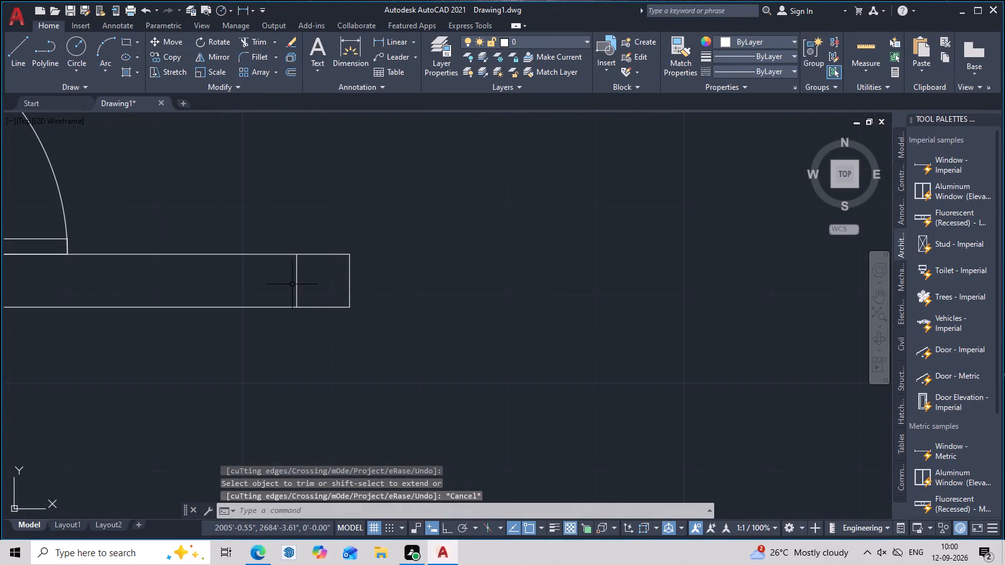
left_click(298, 282)
key("Delete")
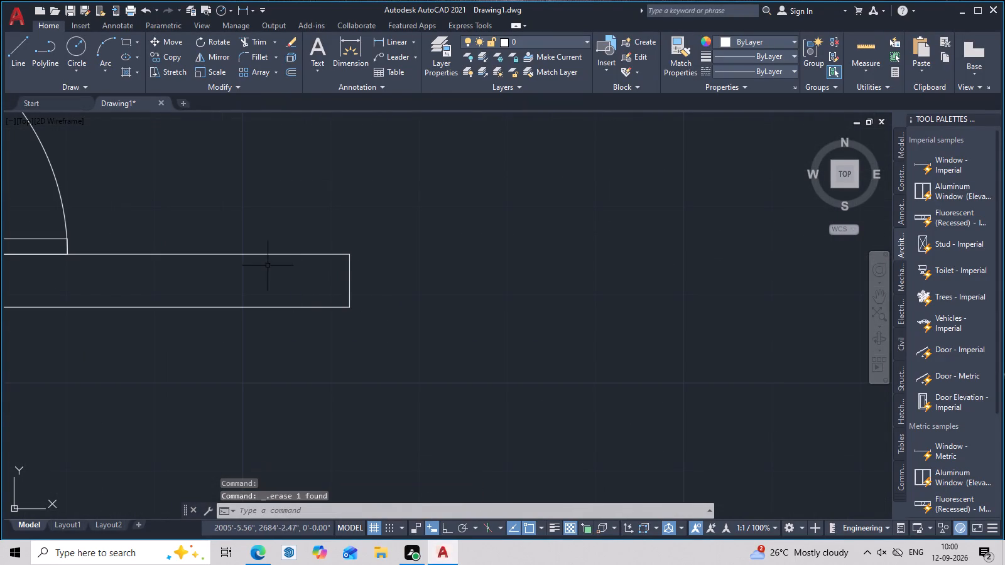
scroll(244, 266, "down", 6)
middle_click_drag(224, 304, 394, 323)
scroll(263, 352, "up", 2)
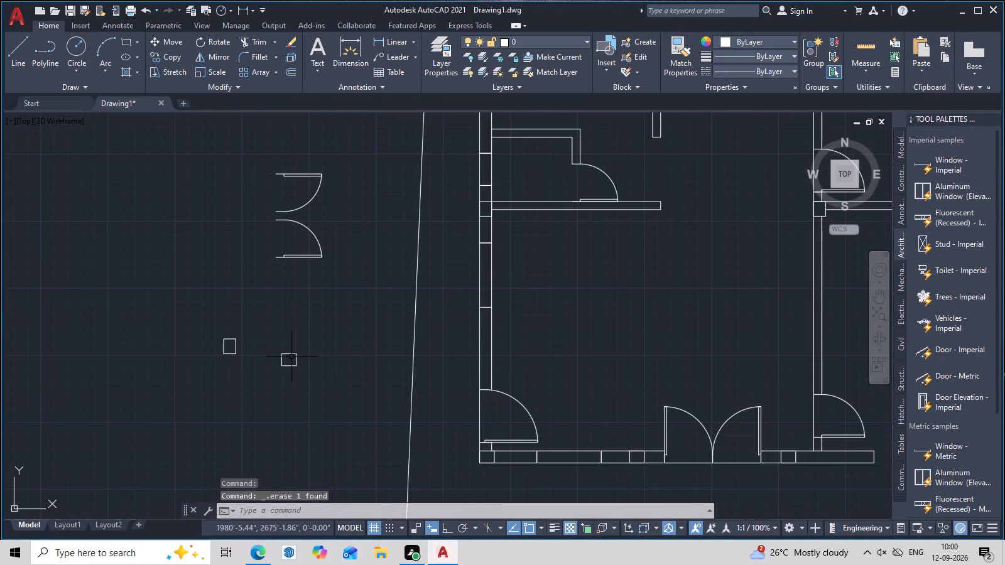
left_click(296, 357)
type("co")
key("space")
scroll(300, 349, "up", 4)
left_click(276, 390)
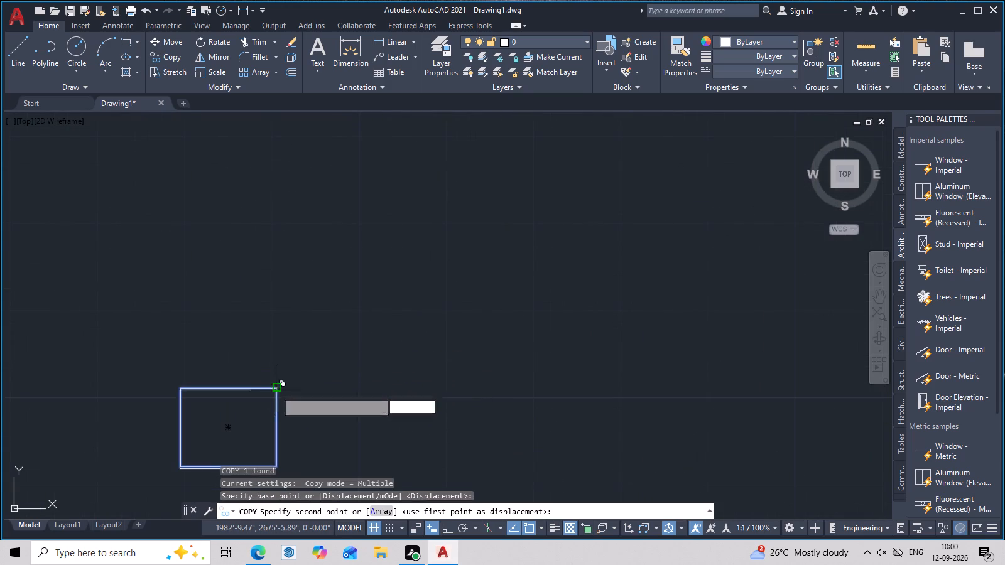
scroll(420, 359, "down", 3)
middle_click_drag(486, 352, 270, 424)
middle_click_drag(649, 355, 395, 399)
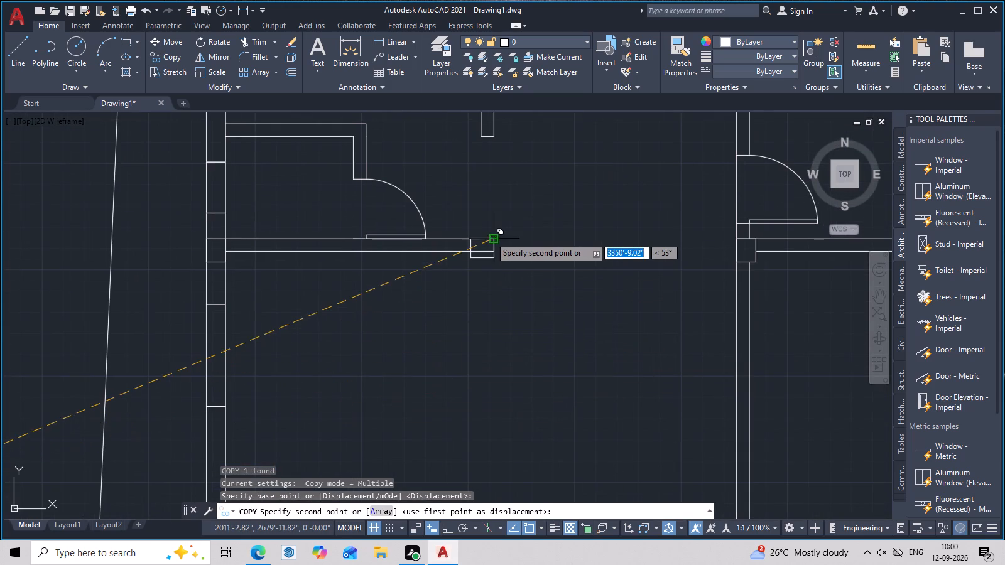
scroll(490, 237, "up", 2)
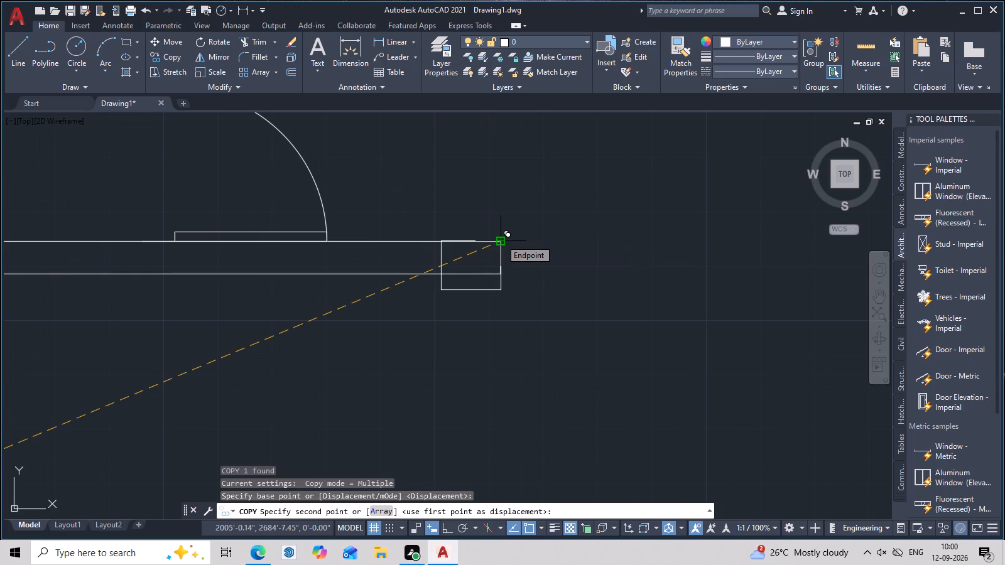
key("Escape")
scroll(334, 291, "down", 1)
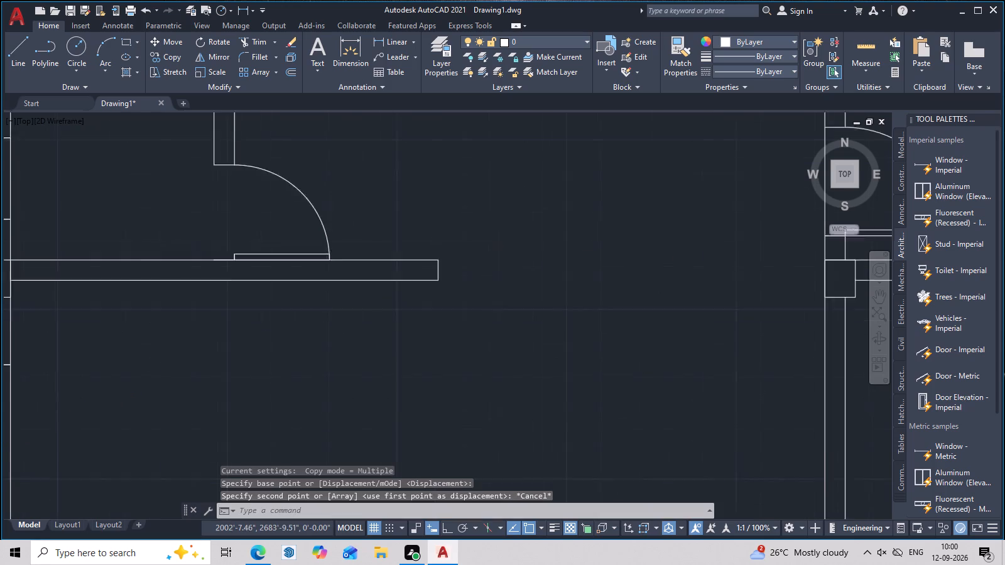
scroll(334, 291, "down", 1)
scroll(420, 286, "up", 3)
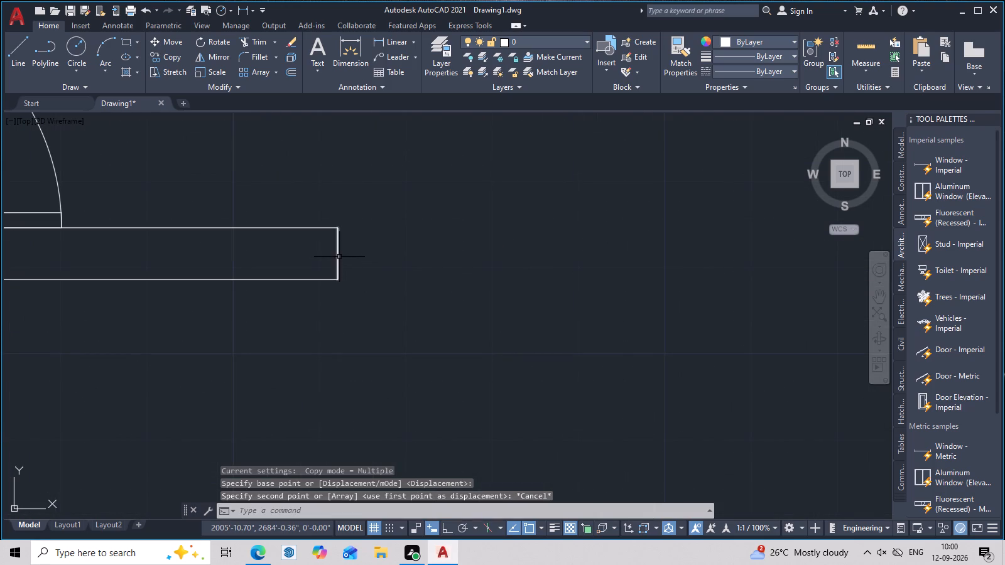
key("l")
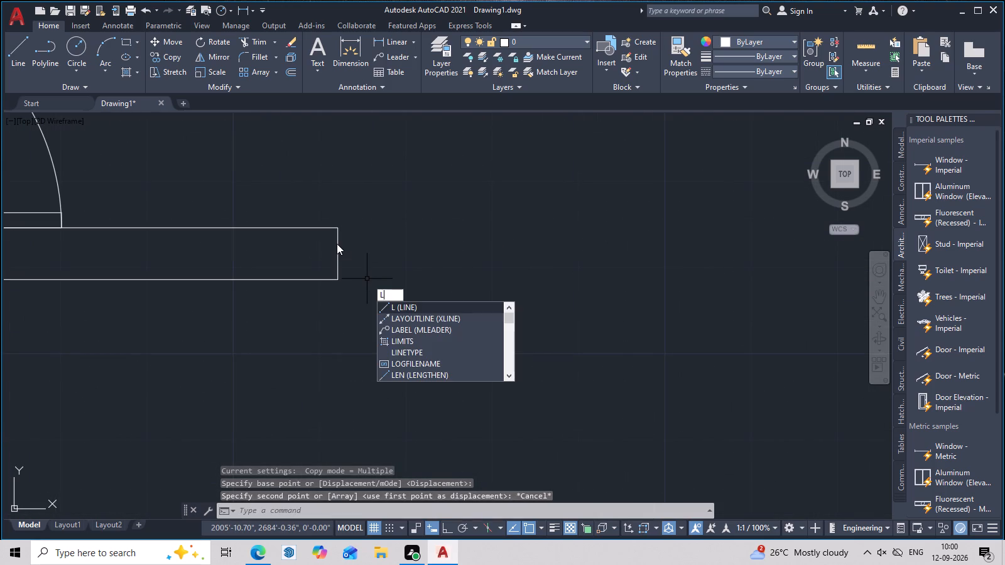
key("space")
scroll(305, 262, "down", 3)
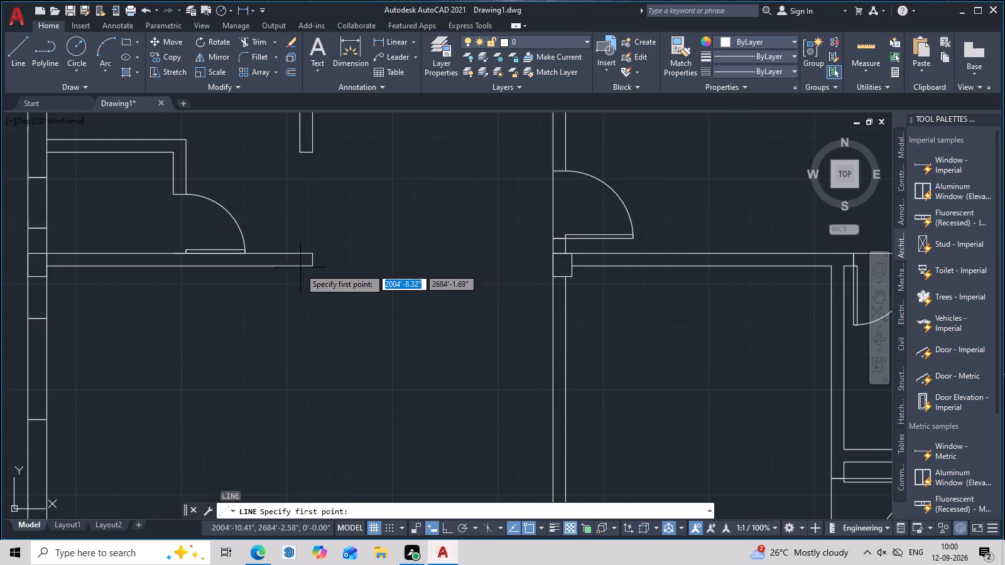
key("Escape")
Copy the wider spare column rectangle onto the horizontal wall's free end, matching its right-side midpoint to the end line's midpoint.
scroll(286, 299, "down", 3)
middle_click_drag(308, 321, 521, 321)
scroll(389, 347, "up", 3)
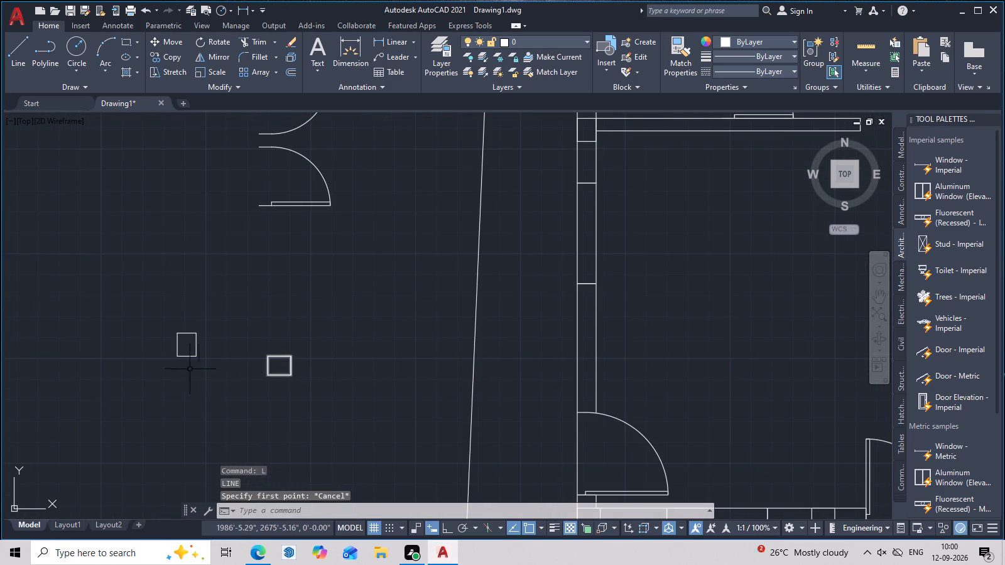
left_click(290, 366)
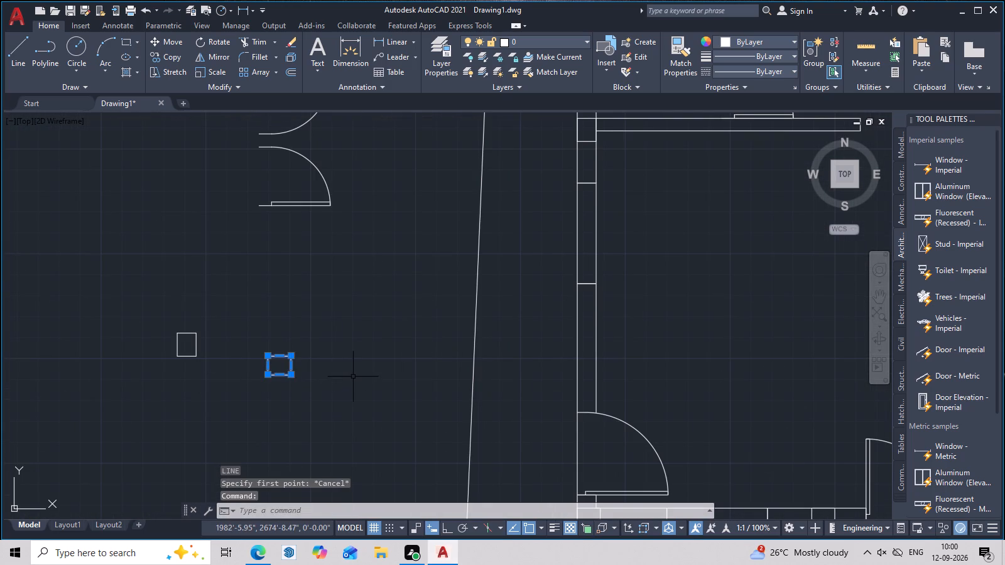
key("c")
type("o")
key("space")
scroll(310, 368, "up", 3)
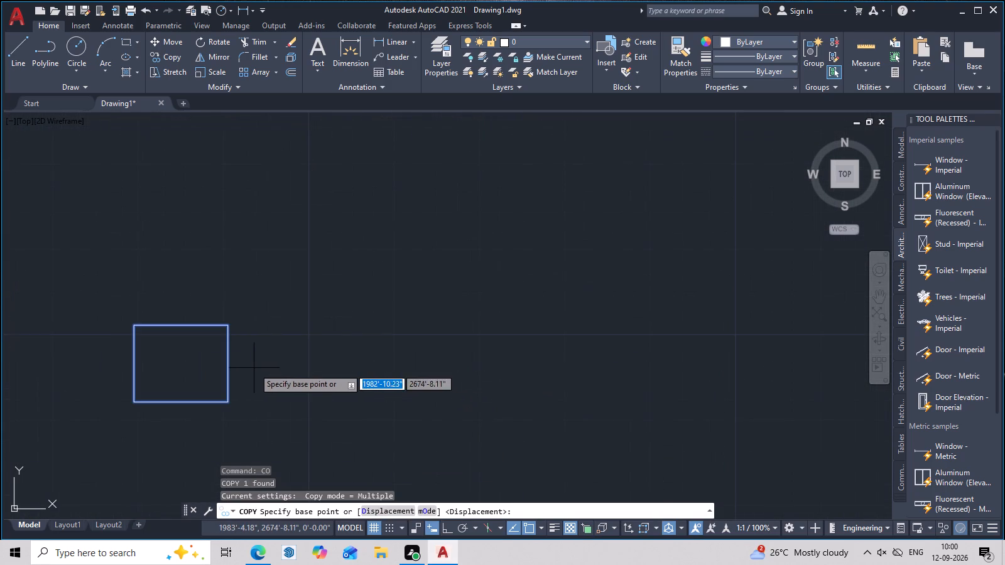
left_click(231, 361)
scroll(426, 318, "down", 6)
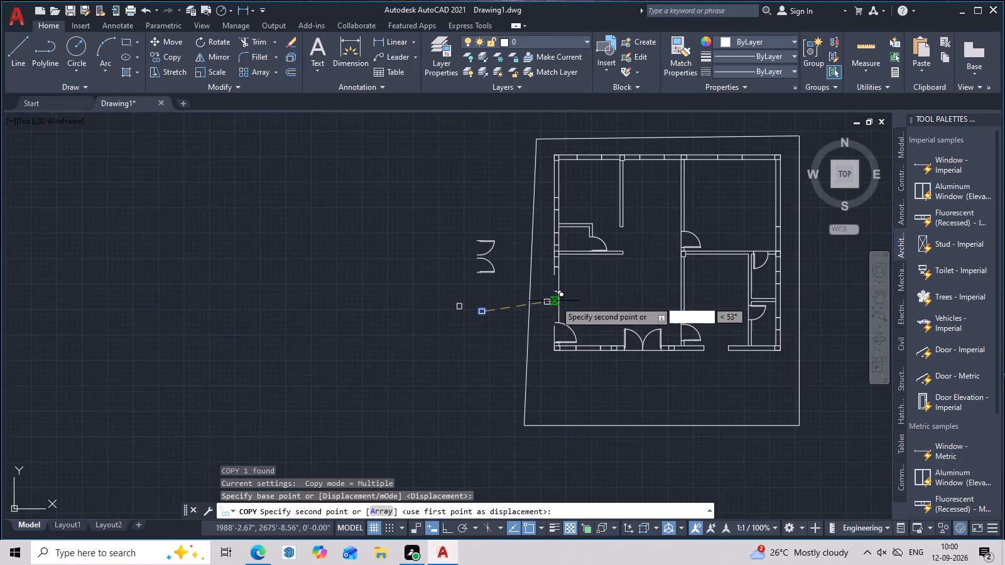
middle_click_drag(541, 306, 416, 345)
scroll(524, 295, "up", 6)
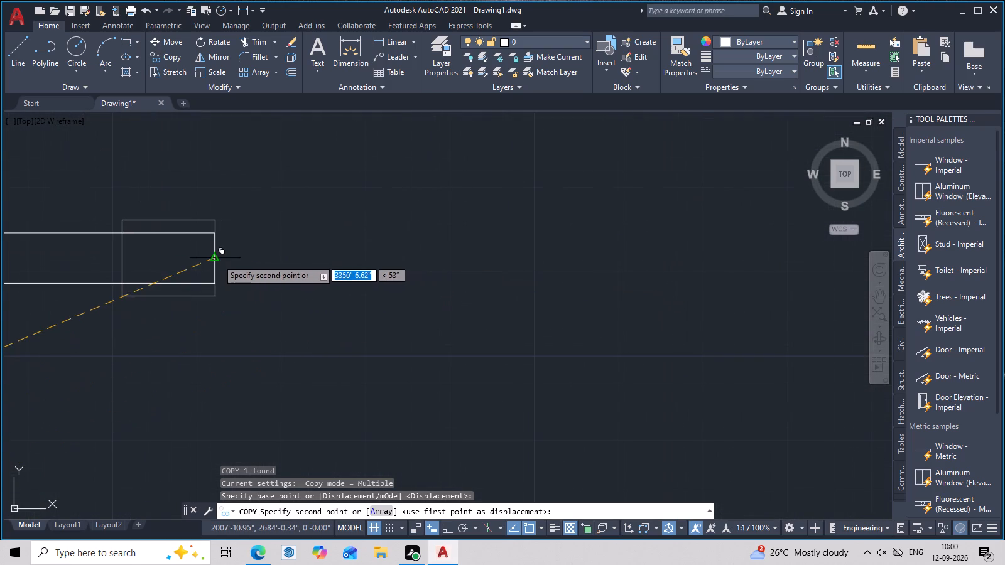
left_click(211, 260)
scroll(242, 272, "down", 5)
middle_click_drag(270, 292, 356, 318)
scroll(352, 311, "up", 2)
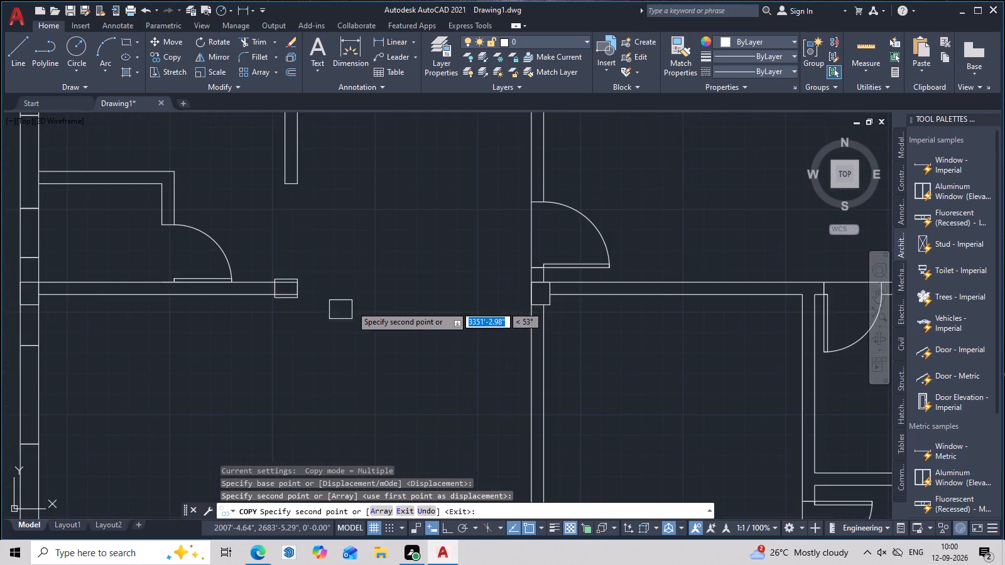
middle_click_drag(355, 309, 379, 341)
key("Escape")
Trim both lines of the horizontal wall inside the new column rectangle.
scroll(318, 315, "up", 3)
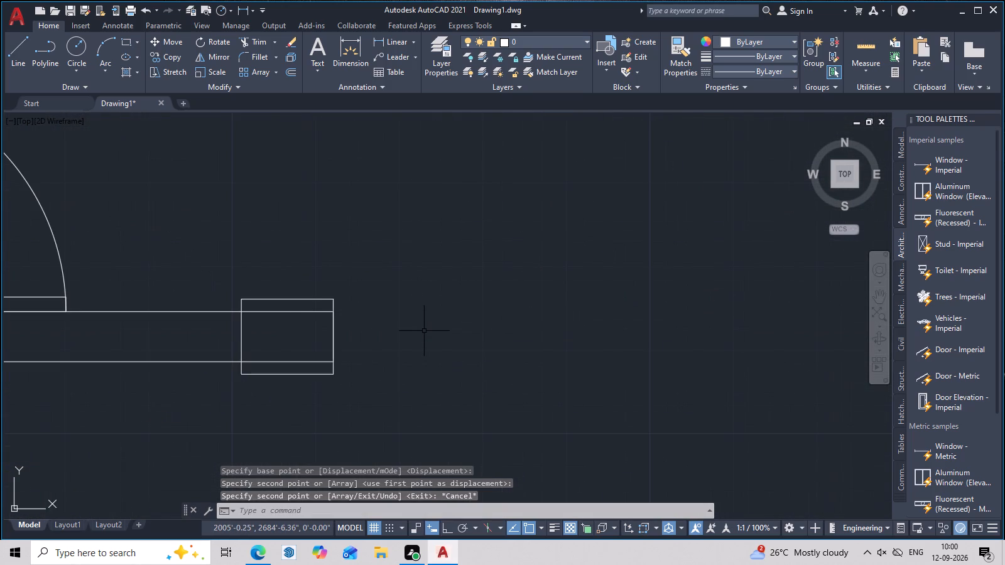
type("tr")
key("space")
left_click(286, 362)
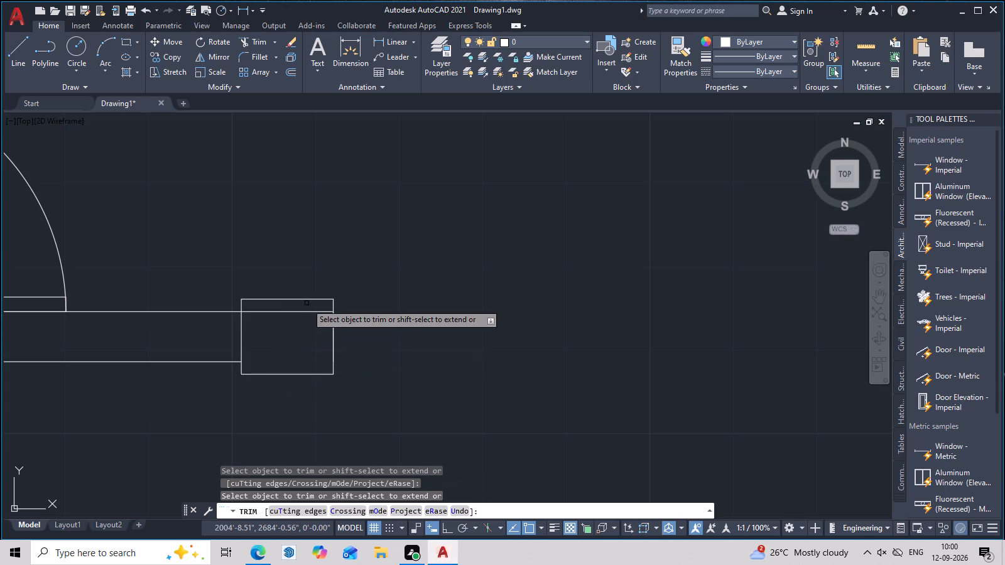
left_click(305, 311)
scroll(305, 311, "down", 5)
middle_click_drag(337, 323, 364, 301)
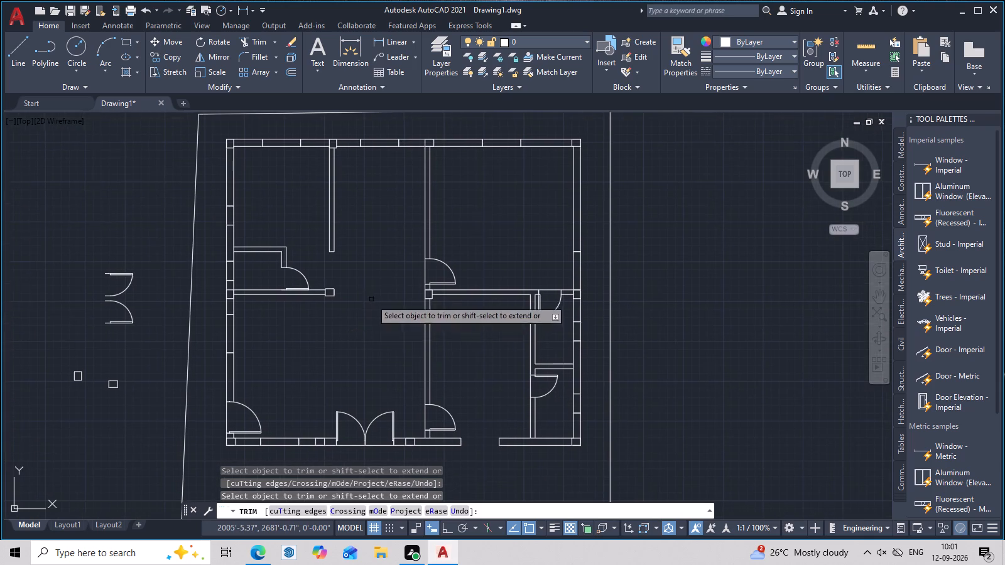
middle_click_drag(381, 331, 388, 316)
middle_click_drag(345, 357, 413, 345)
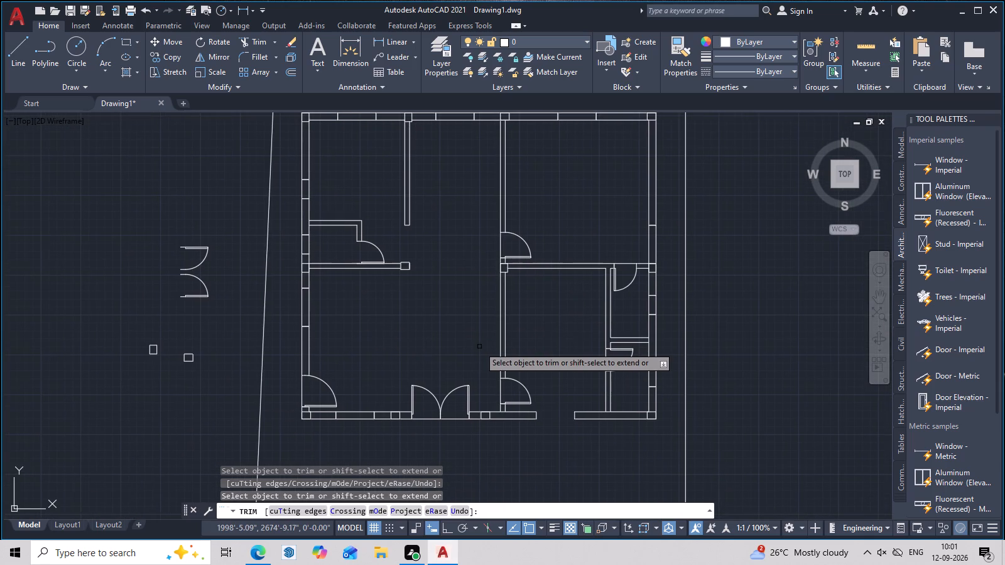
key("Escape")
Start a solid hatch in colour 244,238,81 and fill the bottom-left corner column of the house.
middle_click_drag(430, 364, 459, 343)
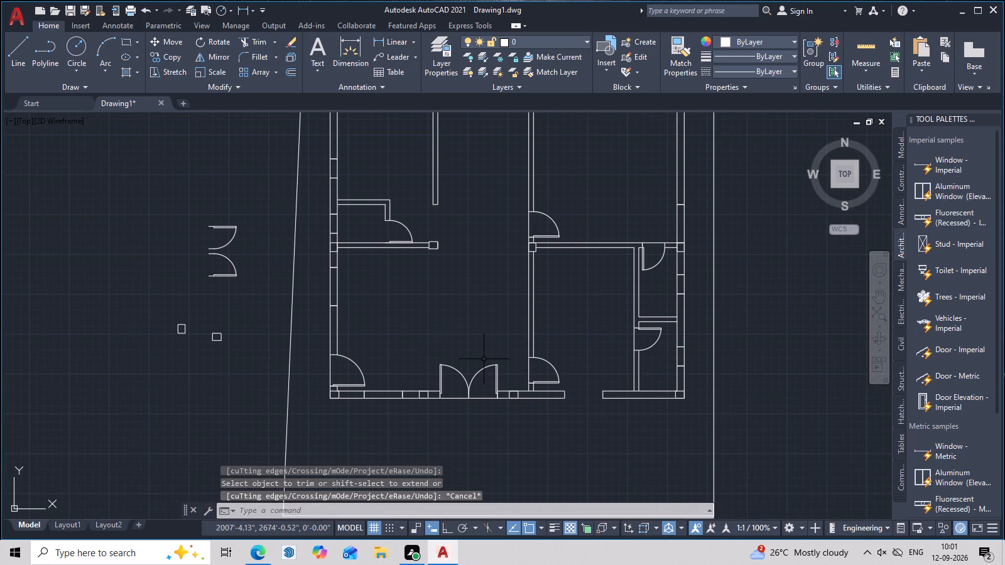
type("h")
key("space")
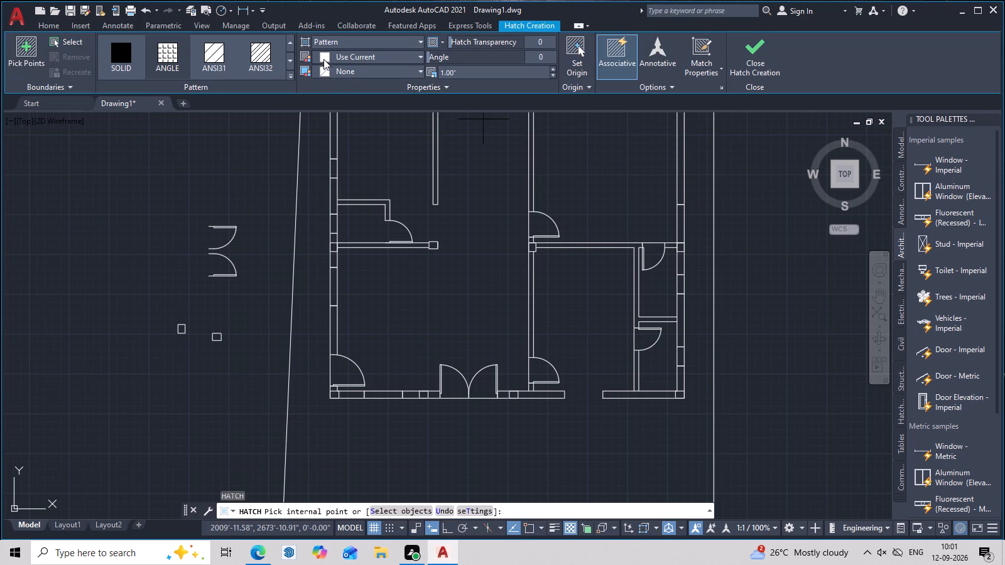
left_click(322, 56)
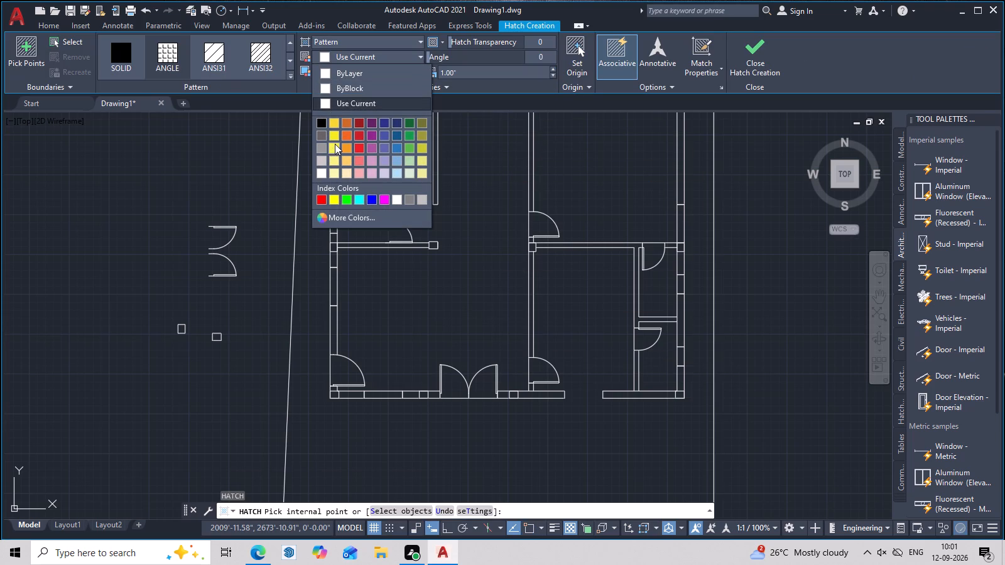
left_click(335, 144)
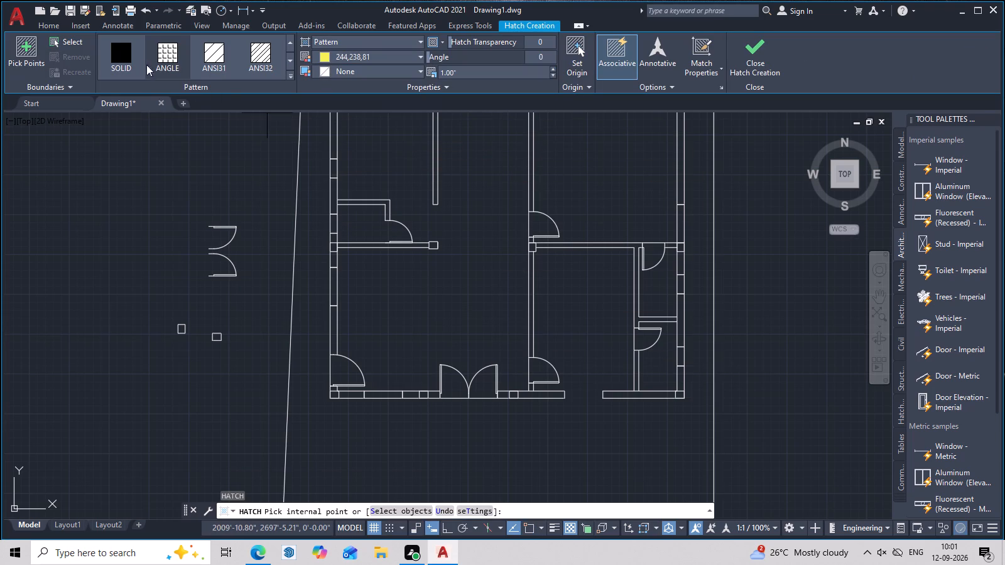
left_click(114, 53)
scroll(329, 404, "up", 3)
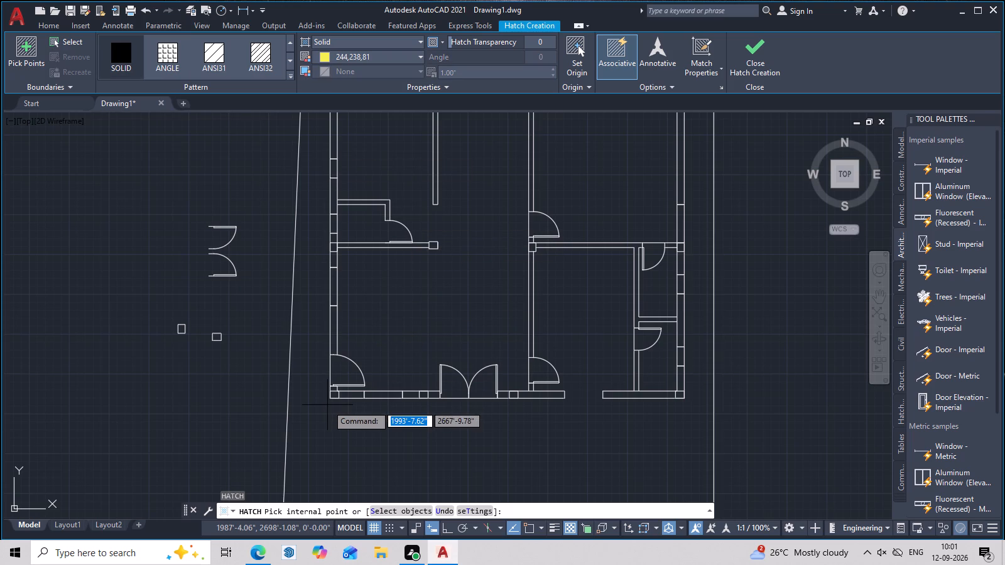
left_click(344, 381)
Fill the columns on both sides of the double door and the bottom-right corner column with the solid yellow hatch.
scroll(472, 358, "down", 2)
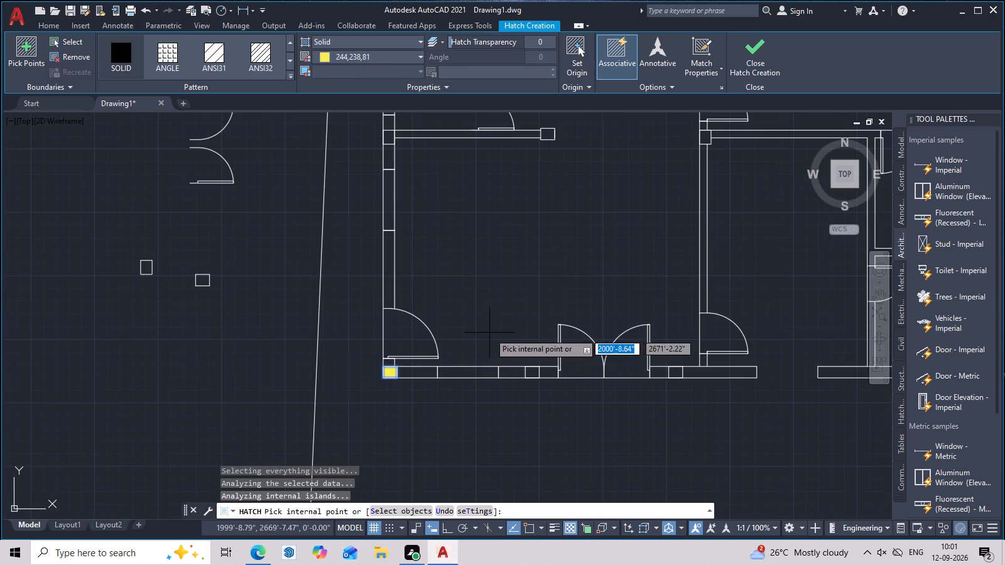
middle_click_drag(504, 328, 366, 331)
scroll(392, 381, "up", 3)
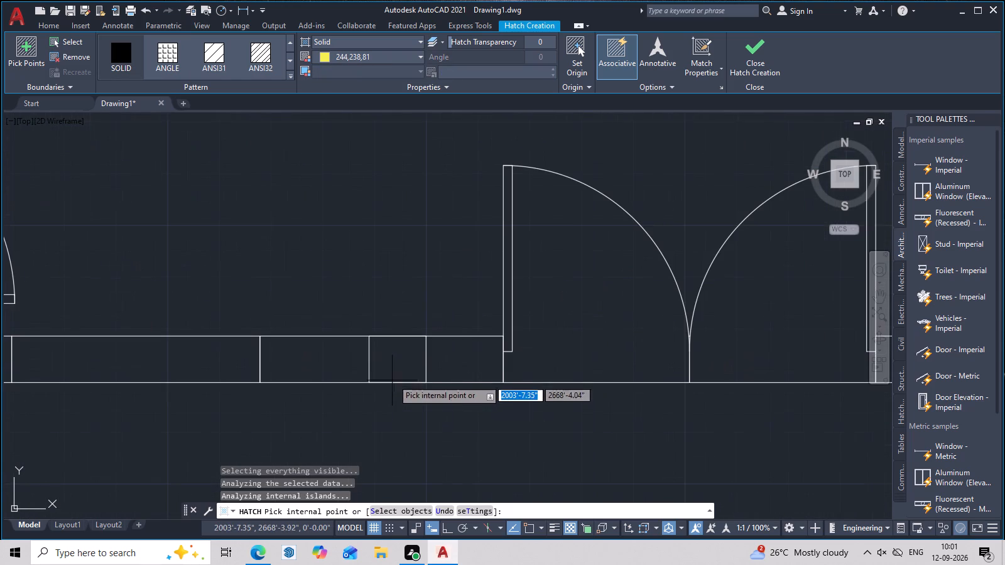
left_click(400, 363)
scroll(509, 379, "down", 3)
middle_click_drag(627, 406, 489, 409)
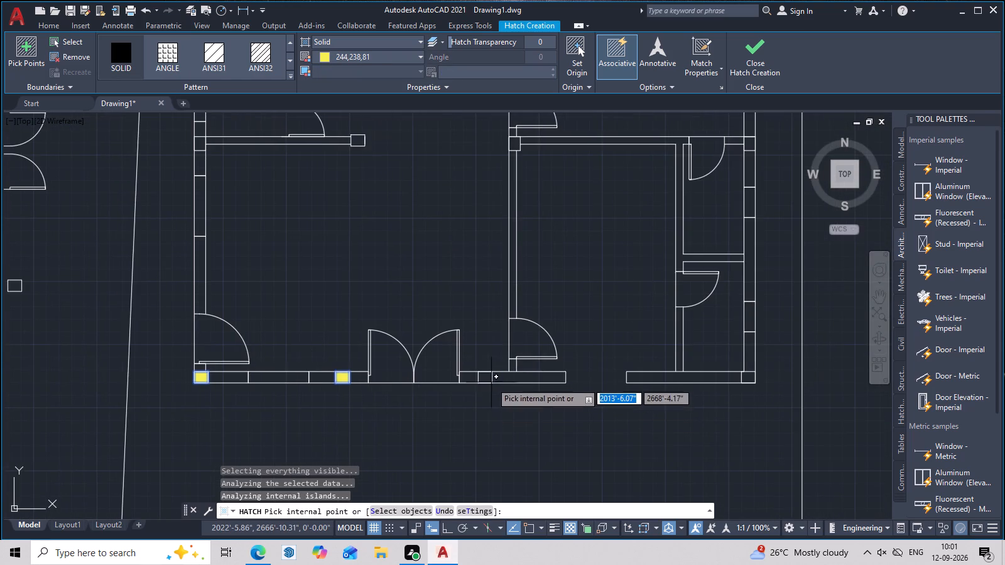
scroll(491, 382, "up", 2)
left_click(472, 374)
scroll(497, 380, "down", 2)
middle_click_drag(563, 403, 374, 406)
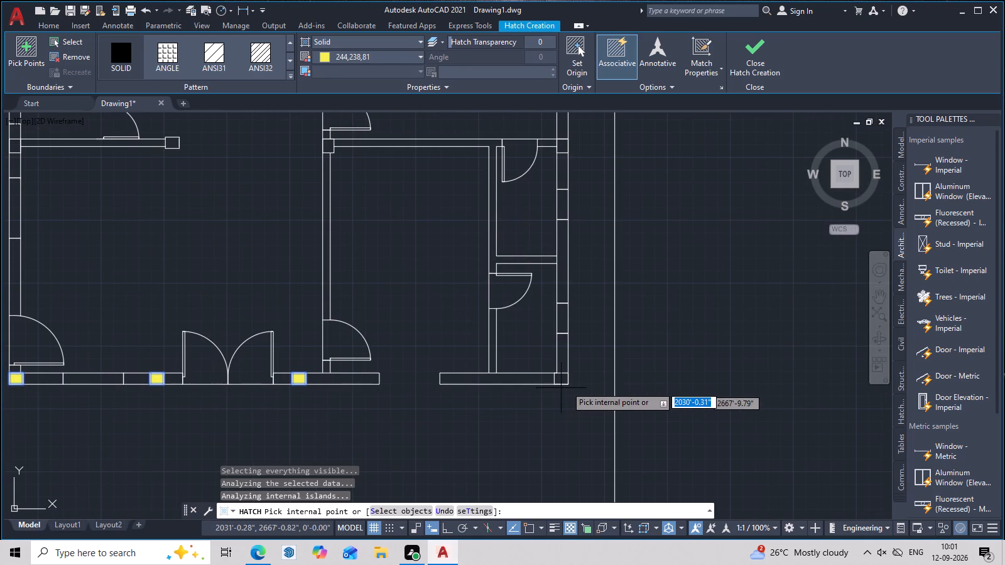
left_click(558, 380)
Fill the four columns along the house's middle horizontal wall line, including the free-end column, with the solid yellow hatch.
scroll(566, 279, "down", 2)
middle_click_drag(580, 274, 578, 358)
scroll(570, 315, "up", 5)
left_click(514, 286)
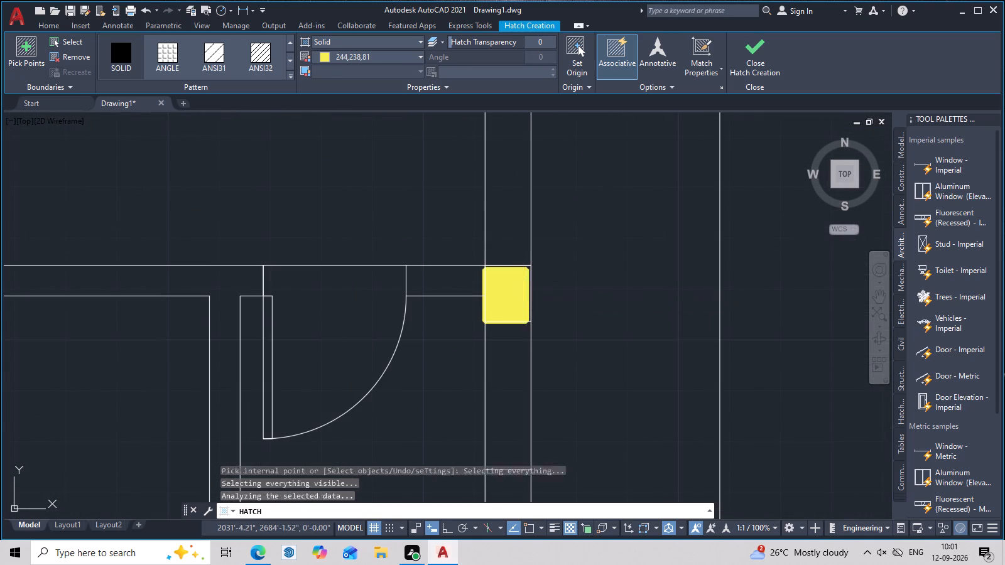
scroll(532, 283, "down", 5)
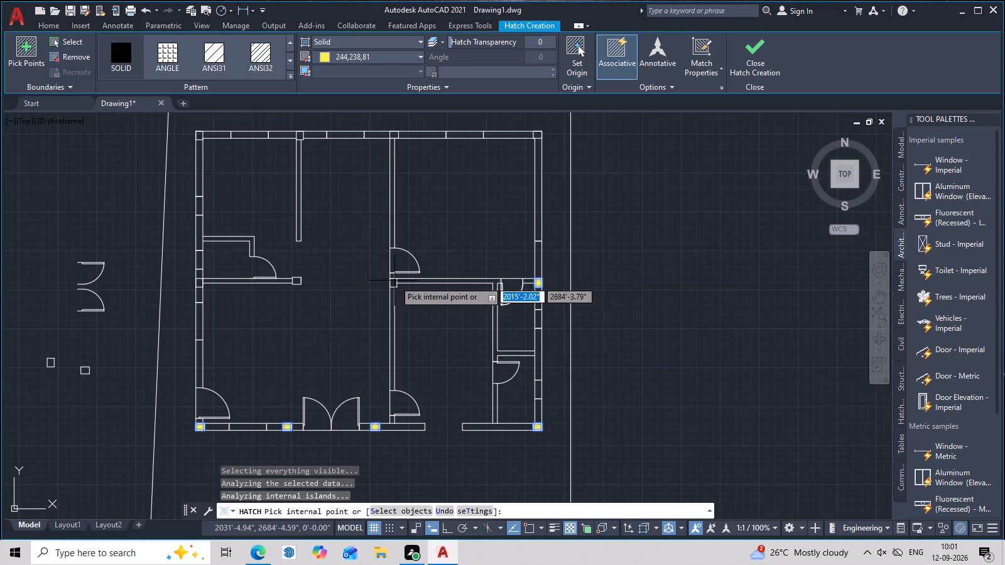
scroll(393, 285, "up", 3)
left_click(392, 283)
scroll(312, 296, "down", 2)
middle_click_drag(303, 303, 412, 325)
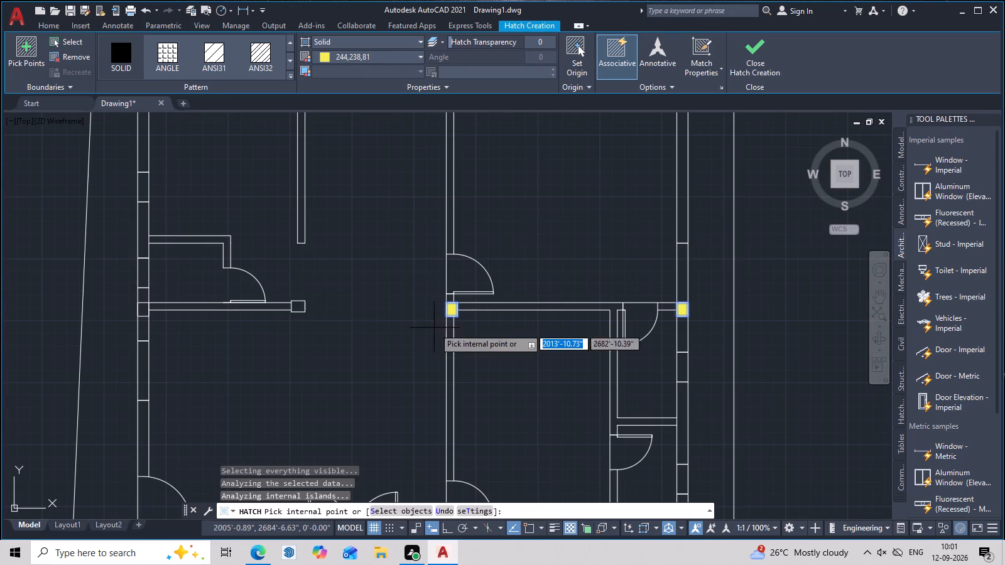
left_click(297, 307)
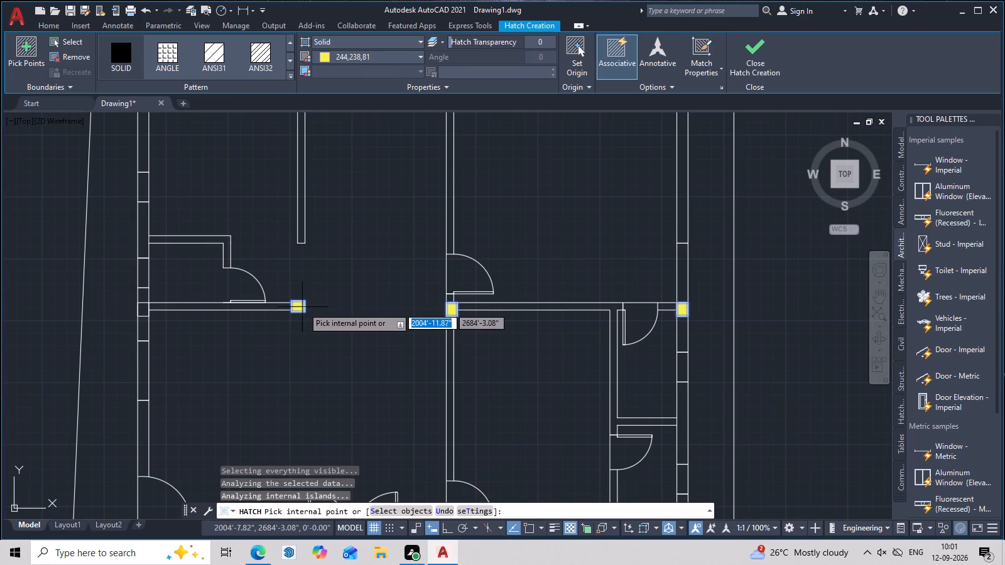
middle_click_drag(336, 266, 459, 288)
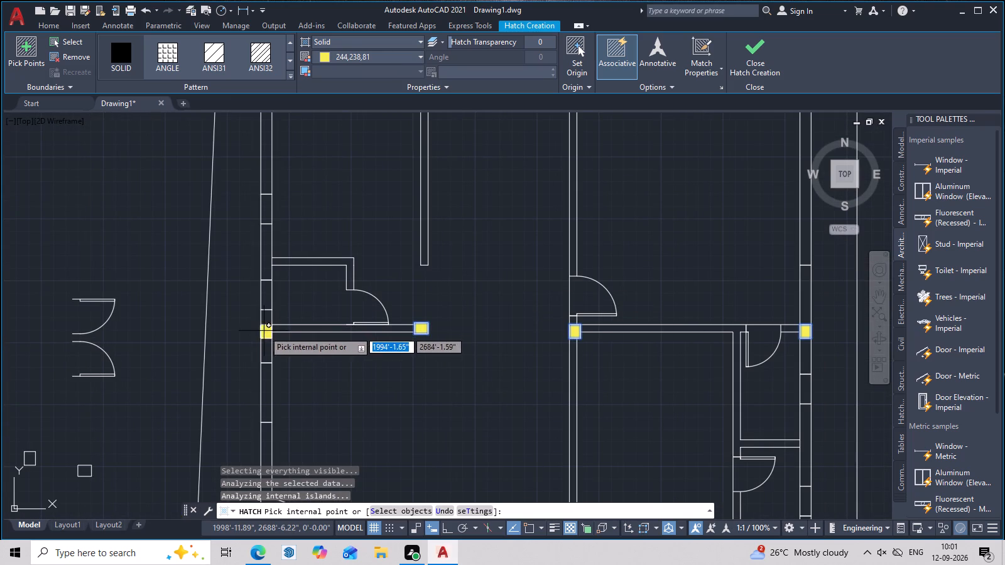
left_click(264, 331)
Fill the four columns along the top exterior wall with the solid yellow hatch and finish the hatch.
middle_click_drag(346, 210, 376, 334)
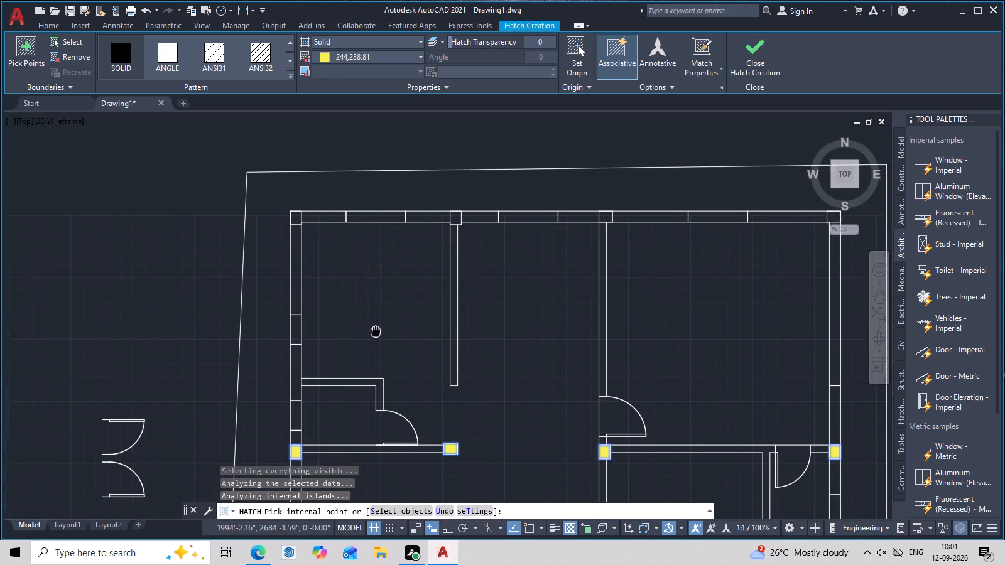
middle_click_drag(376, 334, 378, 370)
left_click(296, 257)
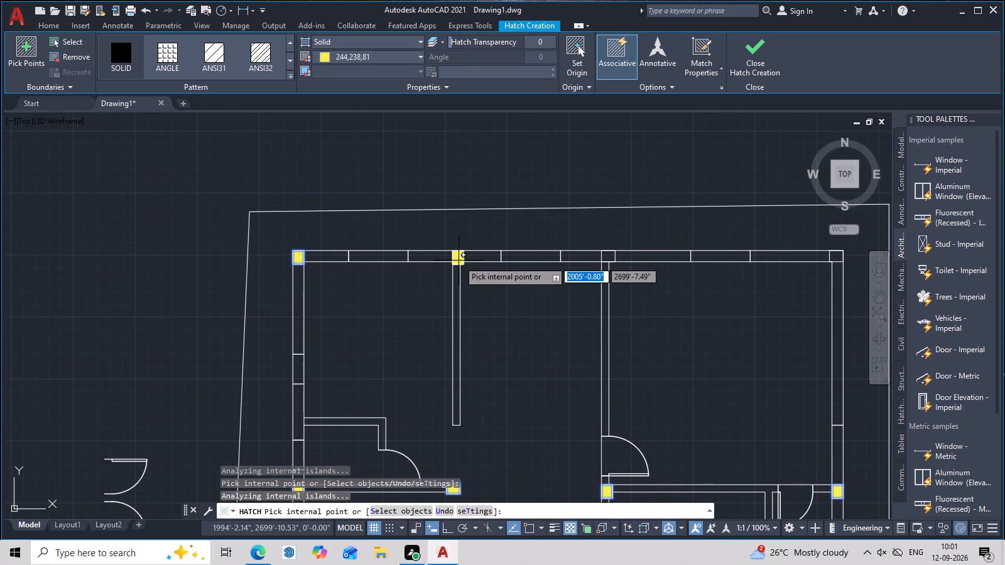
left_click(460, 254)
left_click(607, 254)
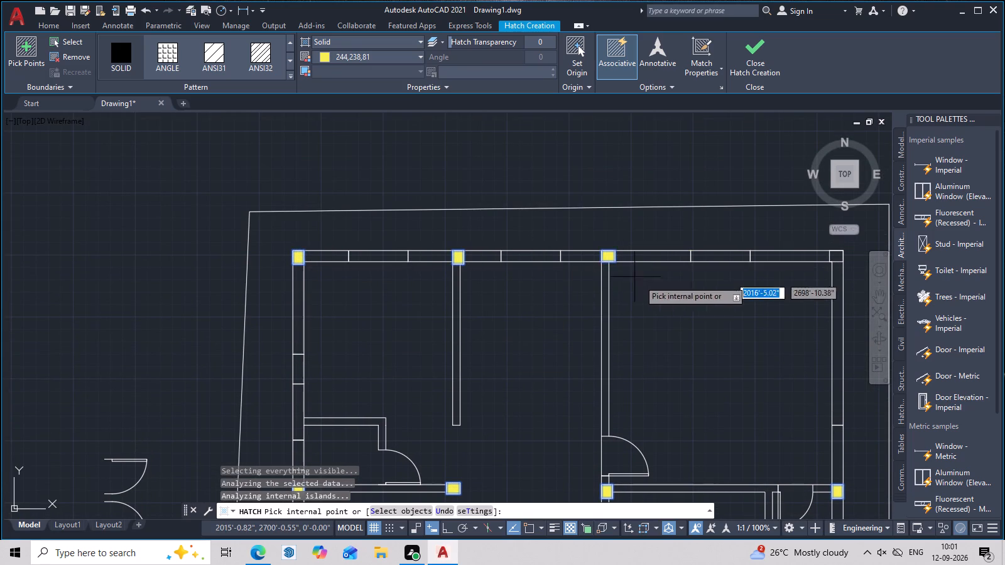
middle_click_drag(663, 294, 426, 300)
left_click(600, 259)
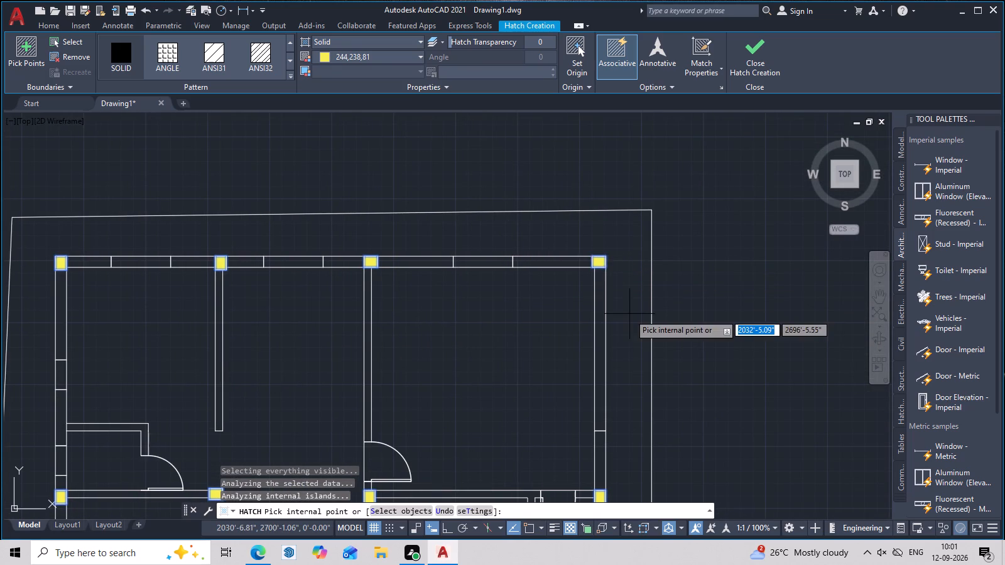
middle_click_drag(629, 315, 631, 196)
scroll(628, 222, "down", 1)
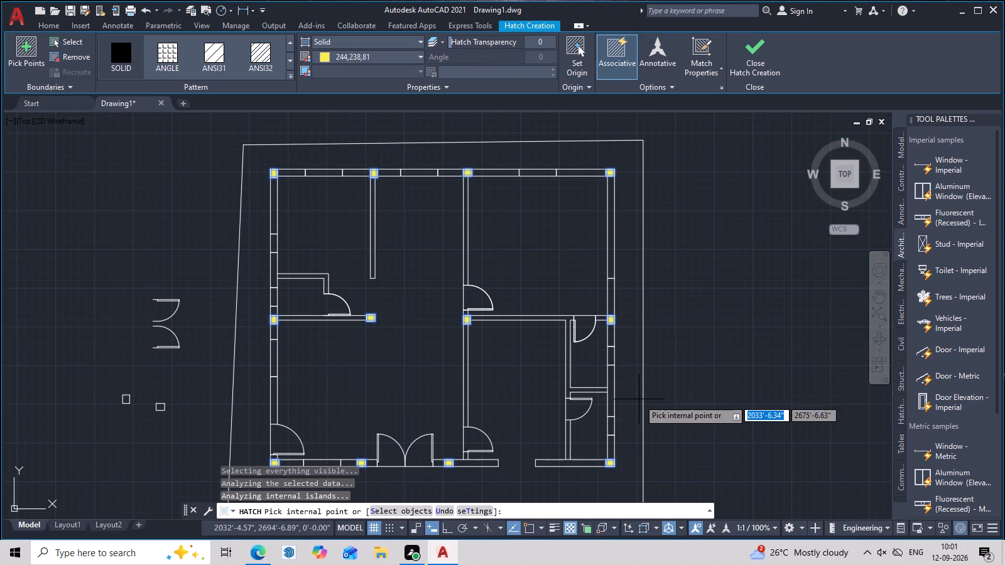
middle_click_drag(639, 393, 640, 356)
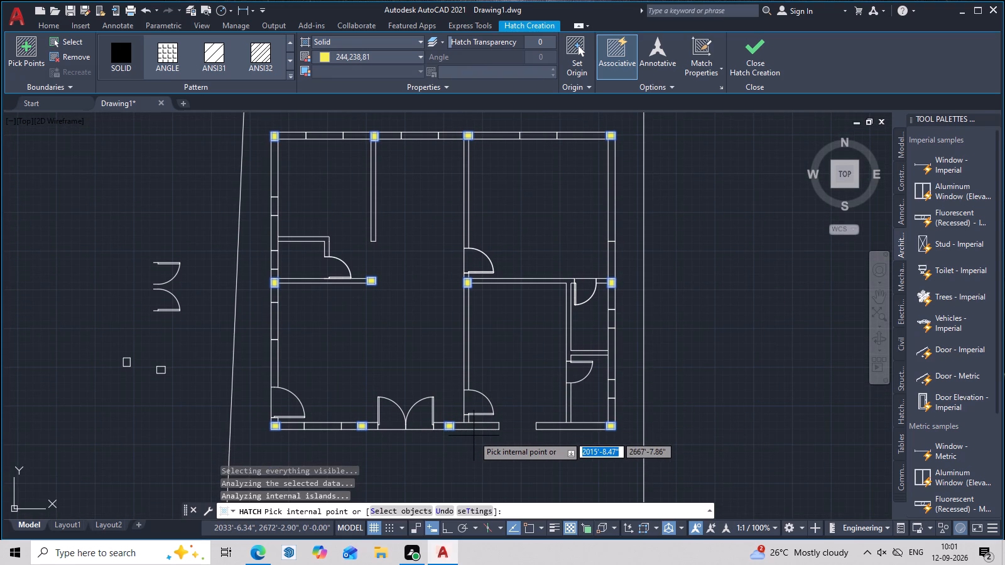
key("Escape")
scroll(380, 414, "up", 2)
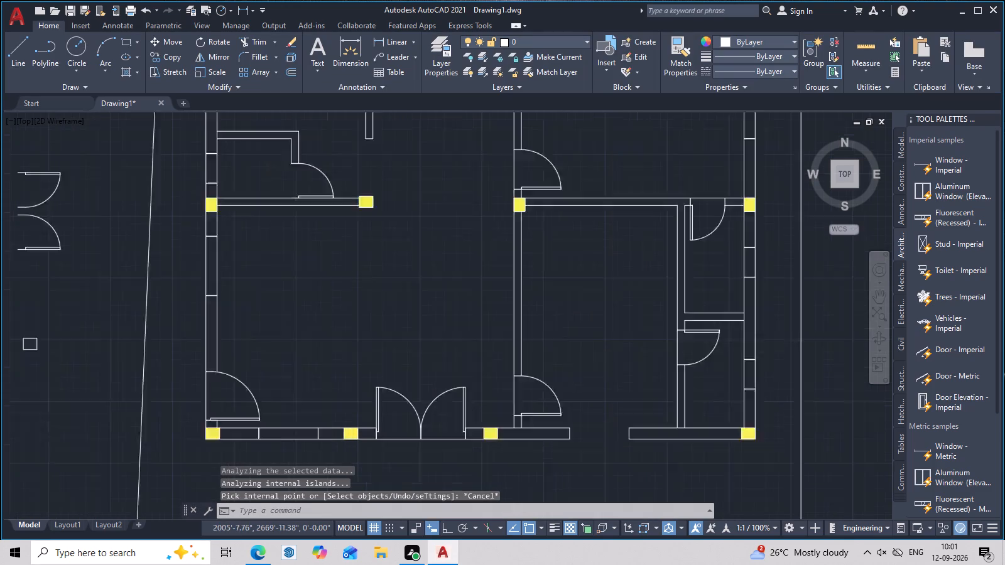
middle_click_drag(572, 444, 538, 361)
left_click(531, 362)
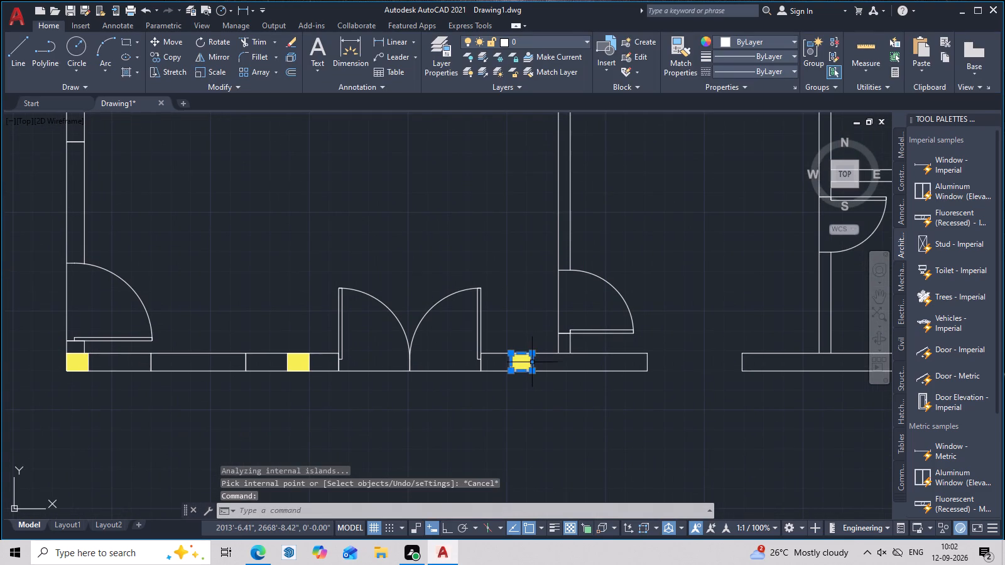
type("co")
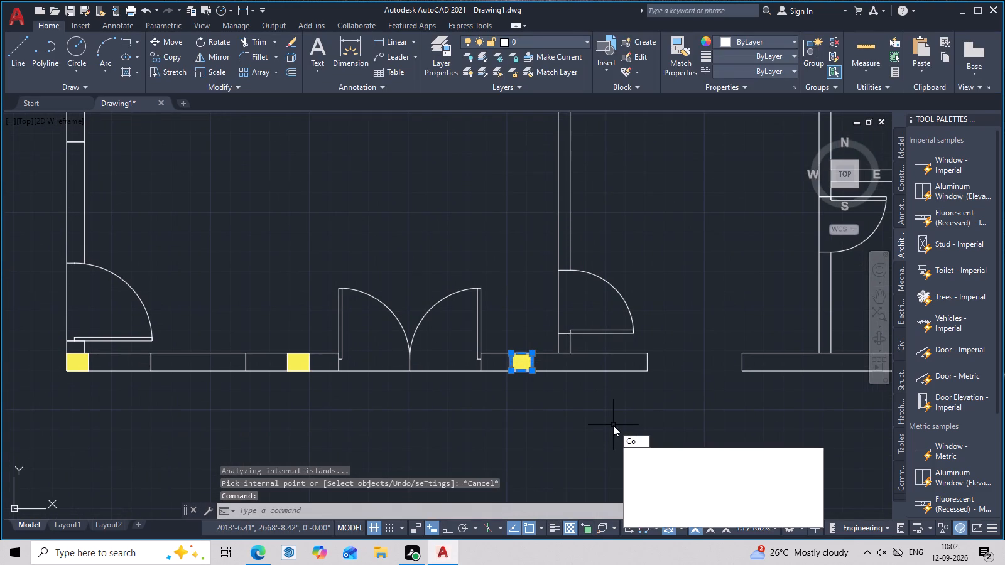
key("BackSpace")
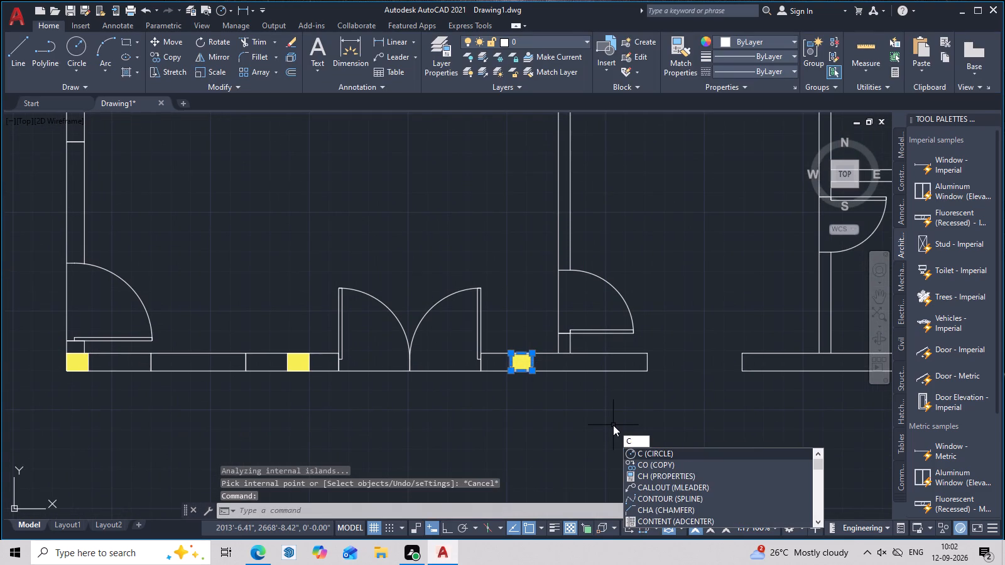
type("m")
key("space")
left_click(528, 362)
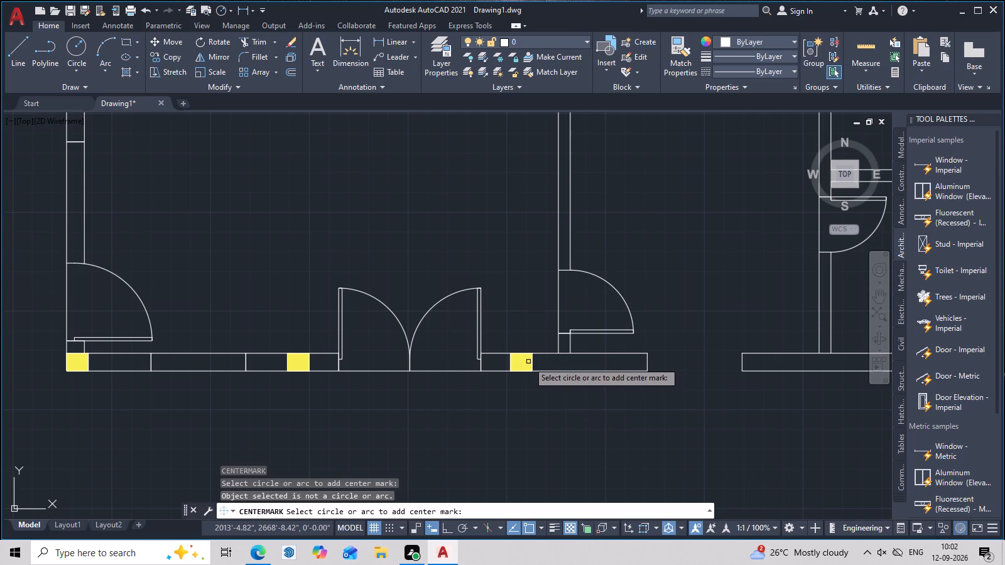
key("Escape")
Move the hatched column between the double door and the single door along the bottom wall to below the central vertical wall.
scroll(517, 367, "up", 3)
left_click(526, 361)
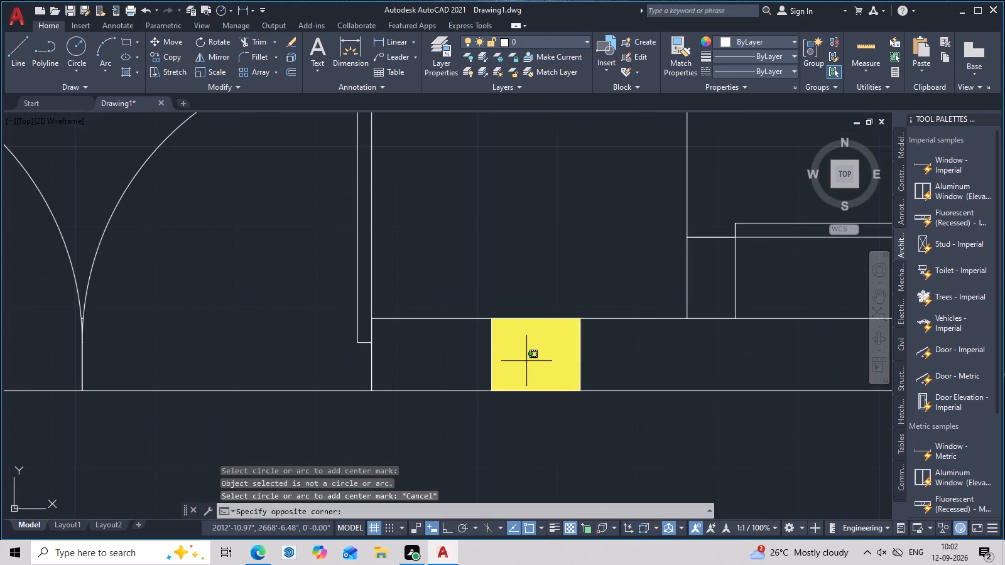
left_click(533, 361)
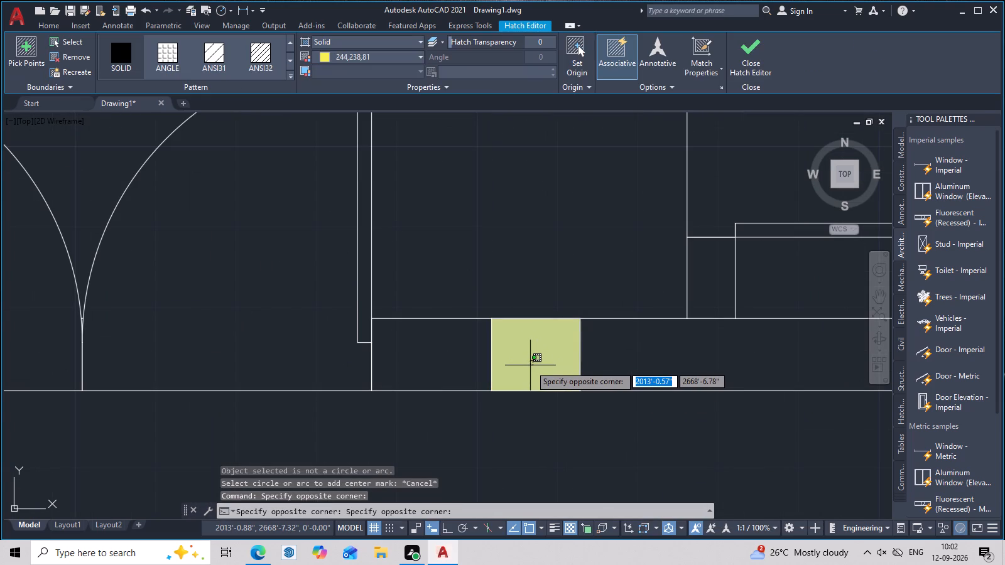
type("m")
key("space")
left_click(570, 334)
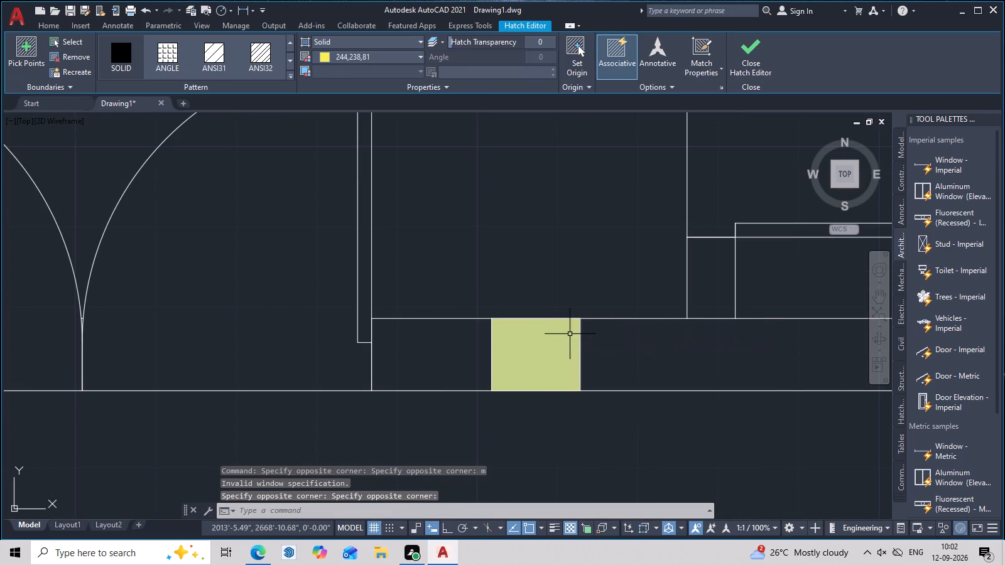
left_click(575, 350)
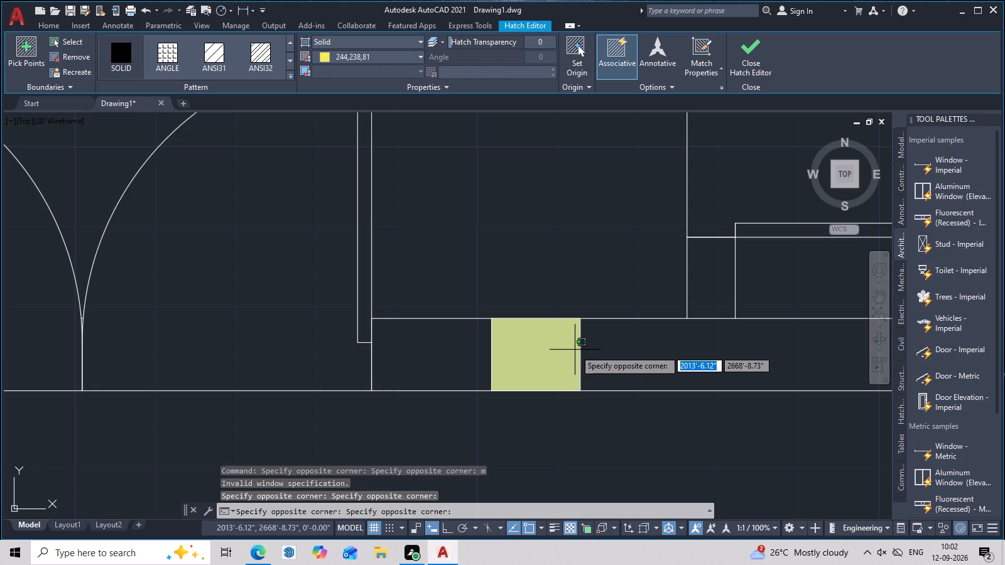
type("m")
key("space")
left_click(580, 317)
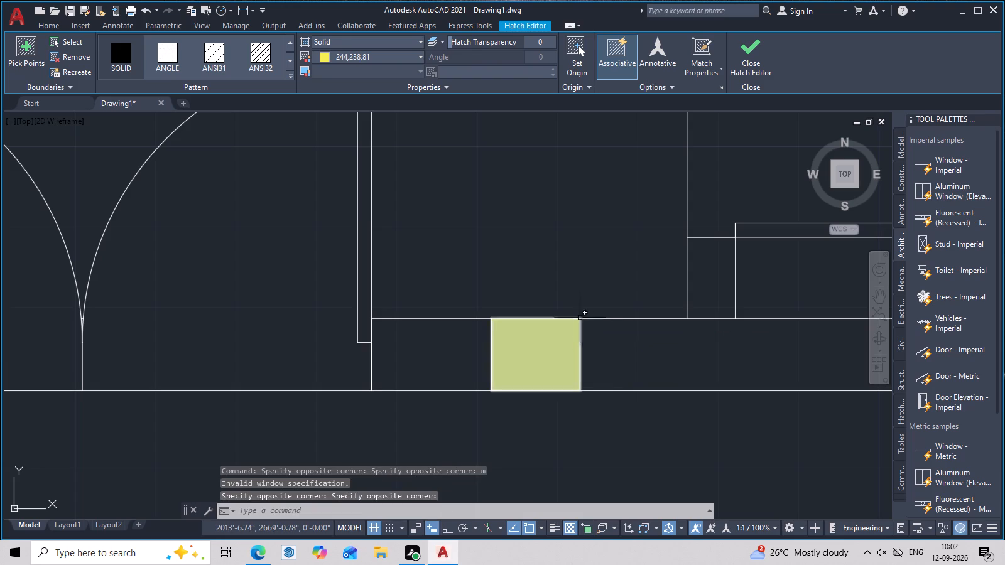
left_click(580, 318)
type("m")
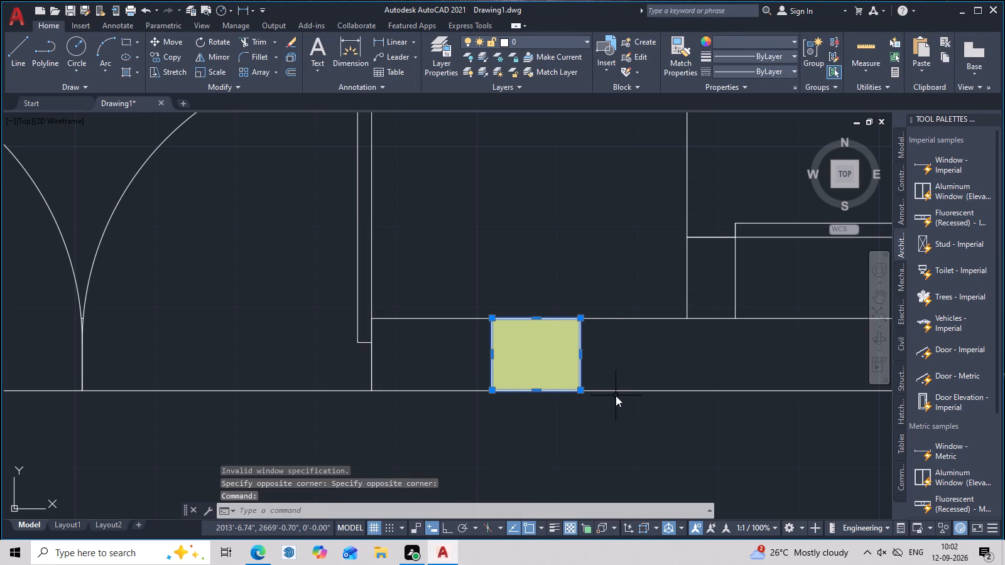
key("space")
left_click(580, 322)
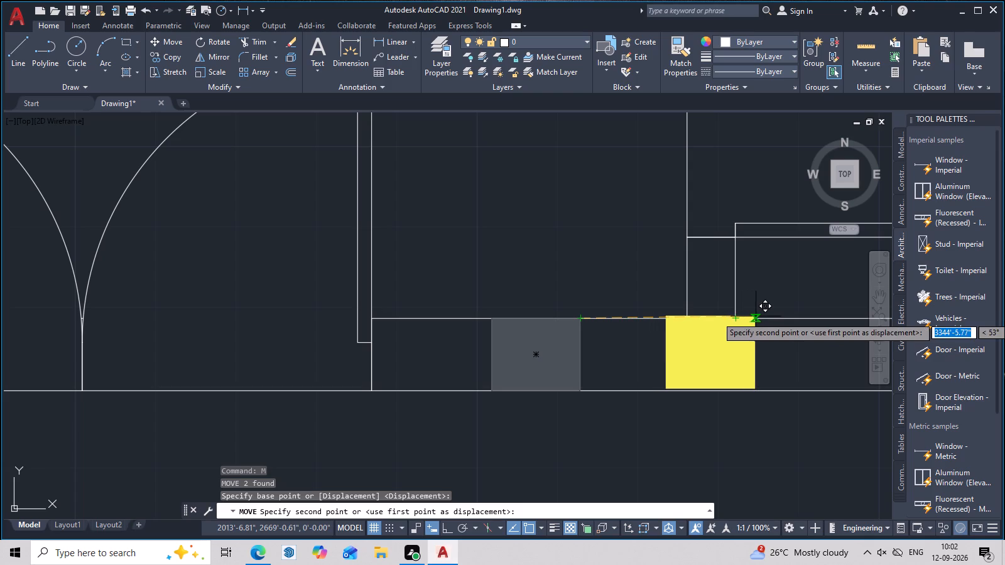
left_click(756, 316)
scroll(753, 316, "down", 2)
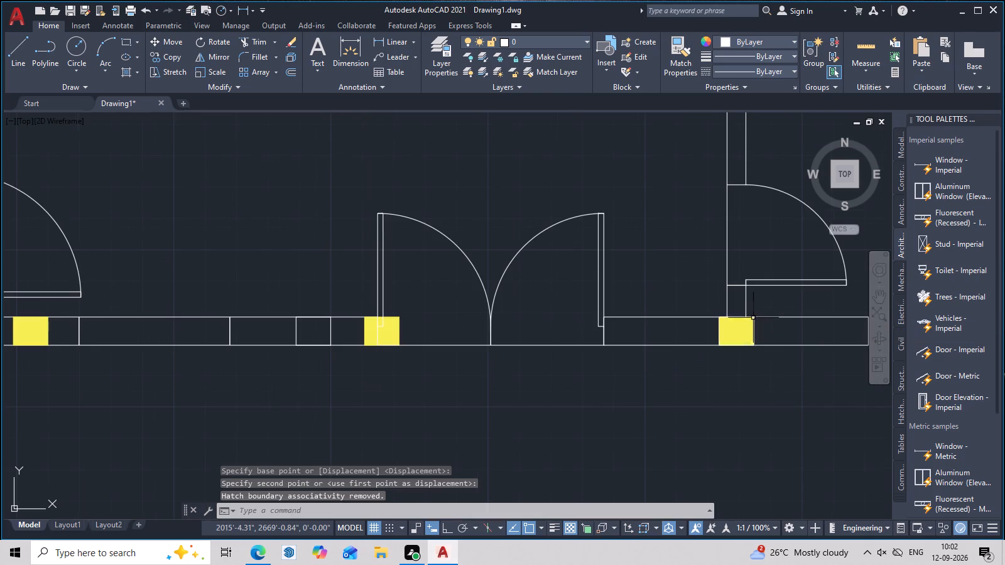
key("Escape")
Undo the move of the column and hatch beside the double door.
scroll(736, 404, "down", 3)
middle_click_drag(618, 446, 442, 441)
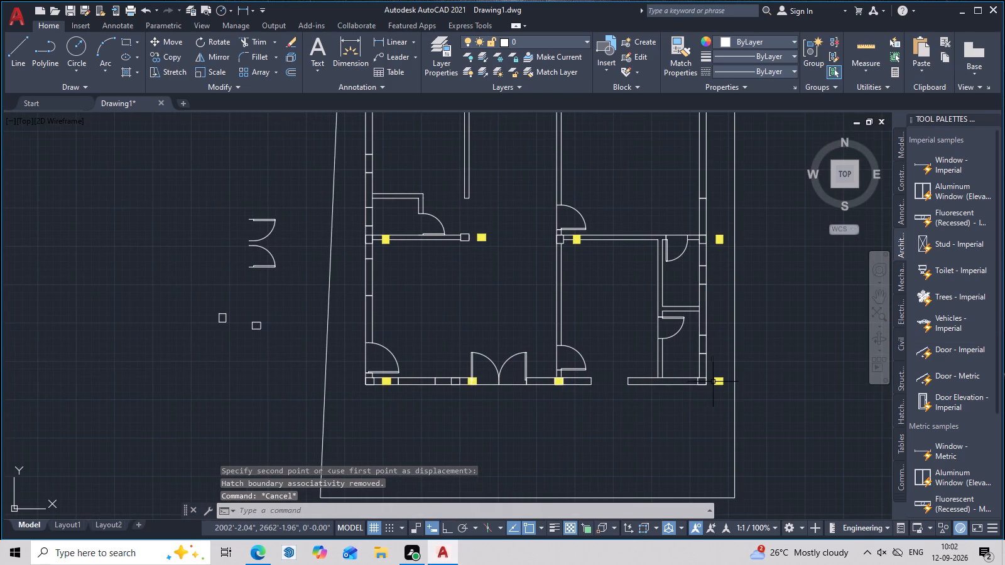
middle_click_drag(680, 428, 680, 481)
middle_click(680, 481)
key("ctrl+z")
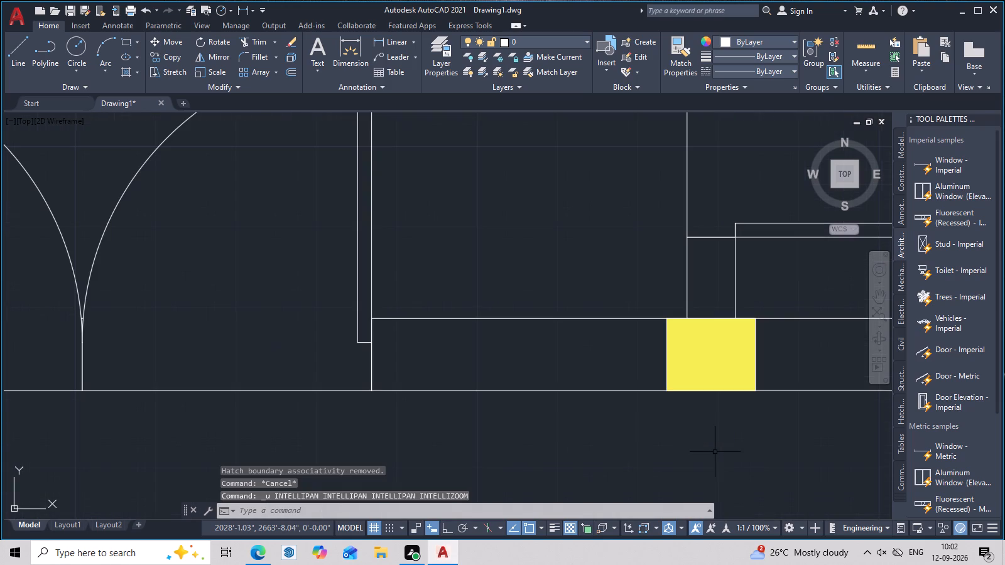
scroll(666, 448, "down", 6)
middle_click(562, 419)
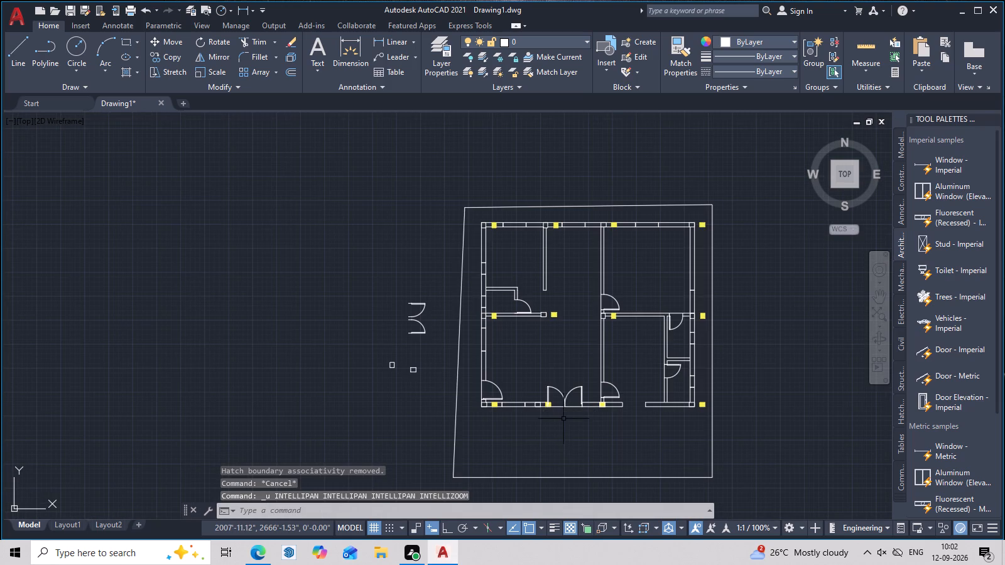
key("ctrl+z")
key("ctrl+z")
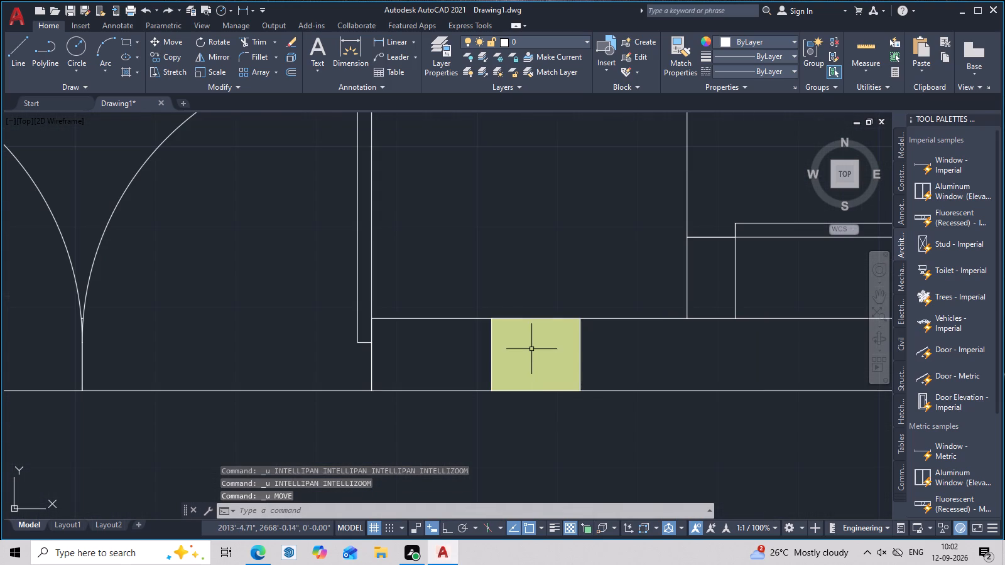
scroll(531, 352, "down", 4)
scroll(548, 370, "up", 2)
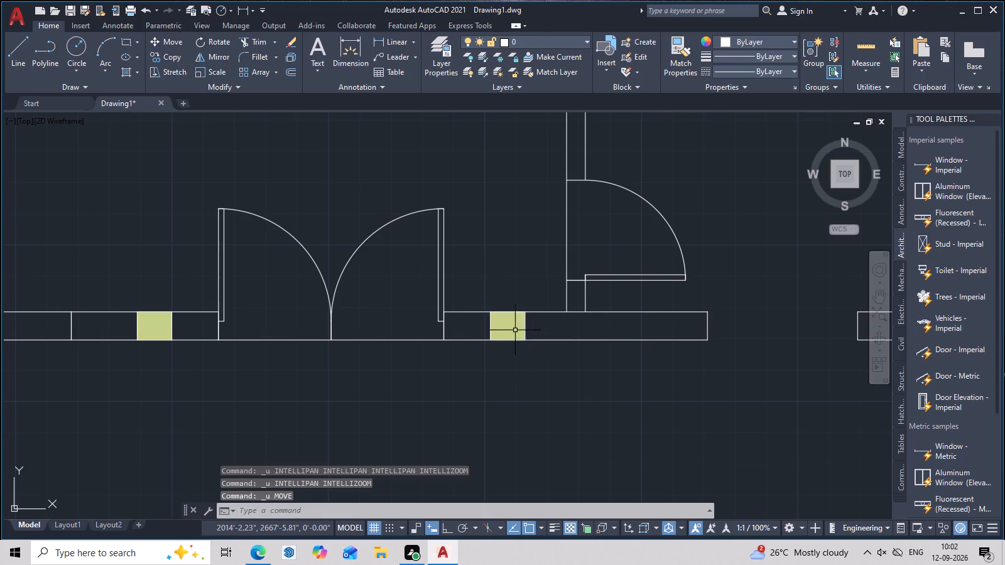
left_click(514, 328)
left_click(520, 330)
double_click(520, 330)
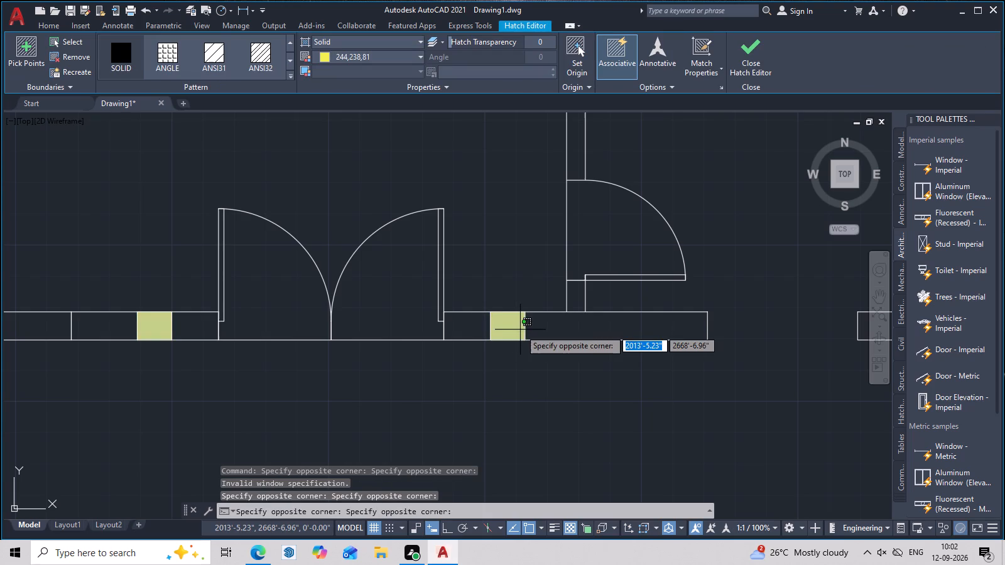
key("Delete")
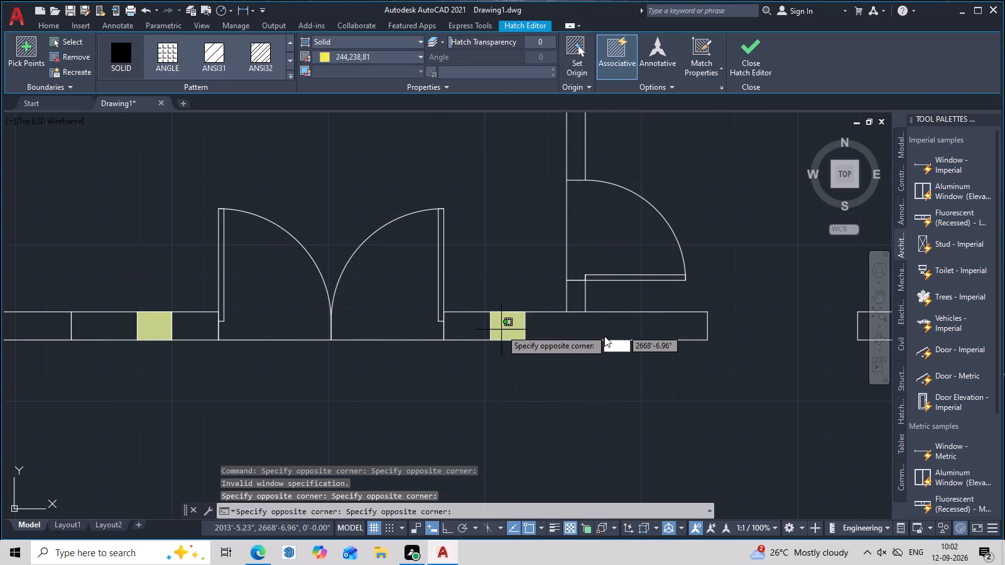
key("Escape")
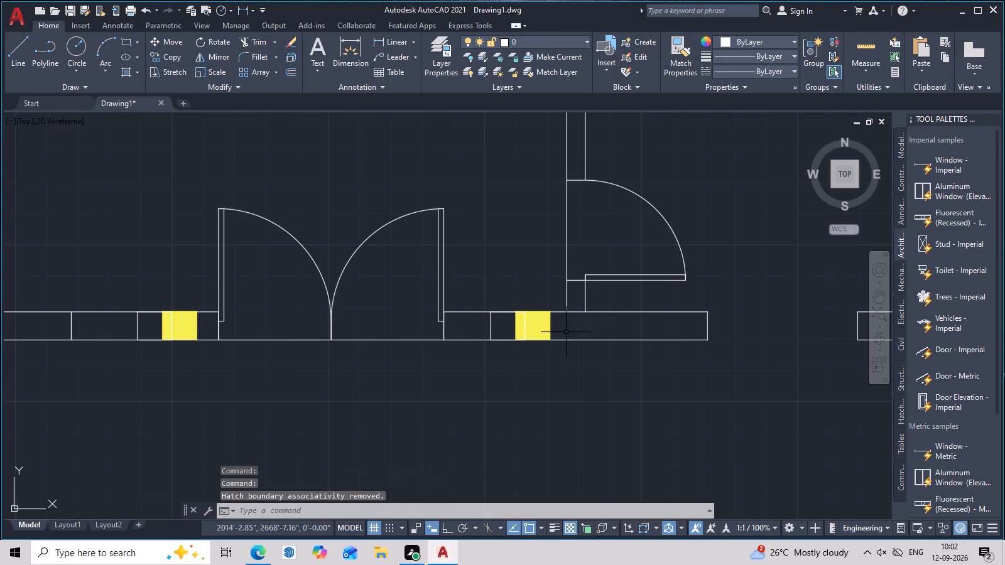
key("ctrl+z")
Delete the solid yellow hatch from the house columns.
left_click(521, 331)
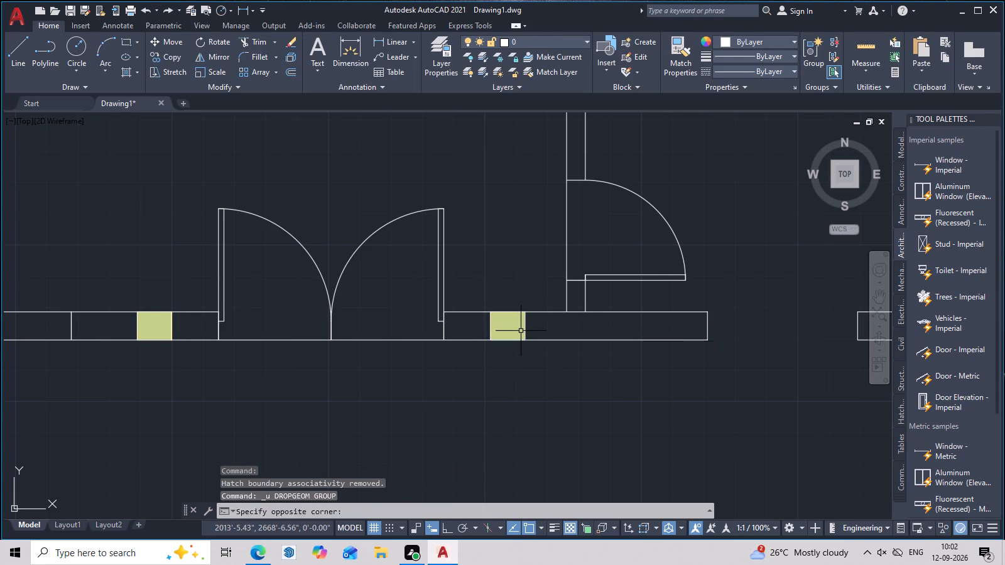
key("Delete")
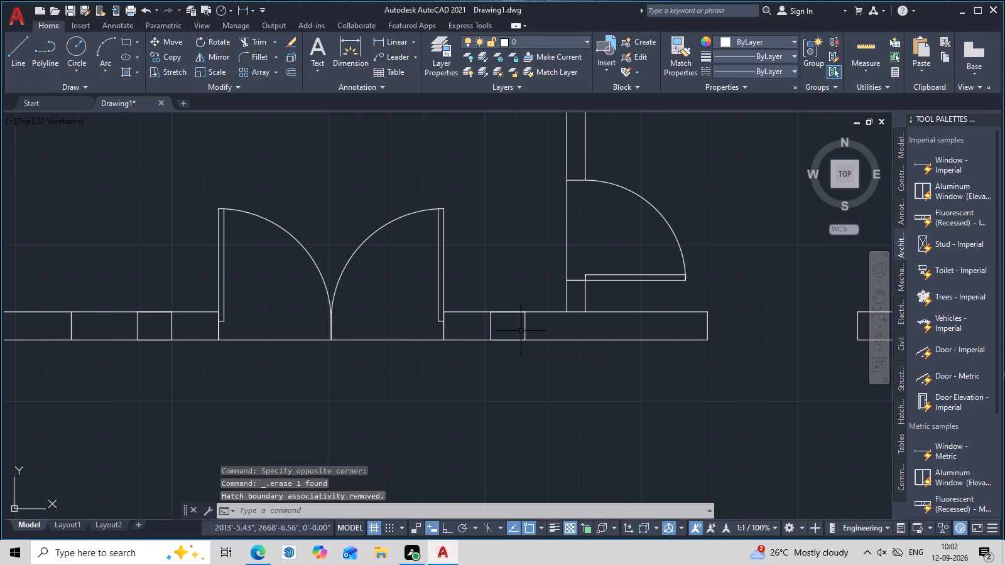
scroll(521, 331, "down", 2)
scroll(520, 332, "up", 2)
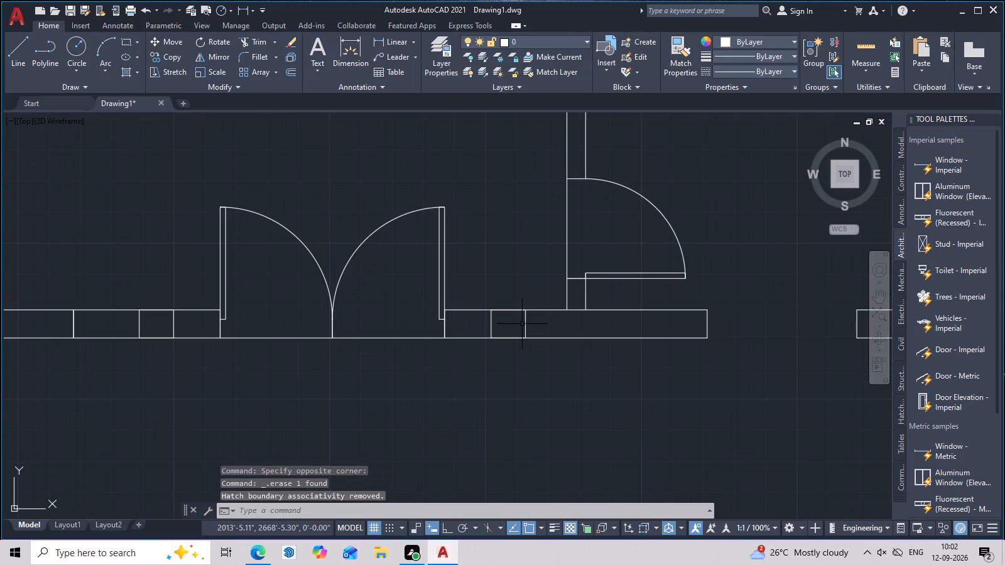
Move the column between the double and single doors so its top right corner meets the central vertical wall's right face.
left_click(527, 323)
type("m")
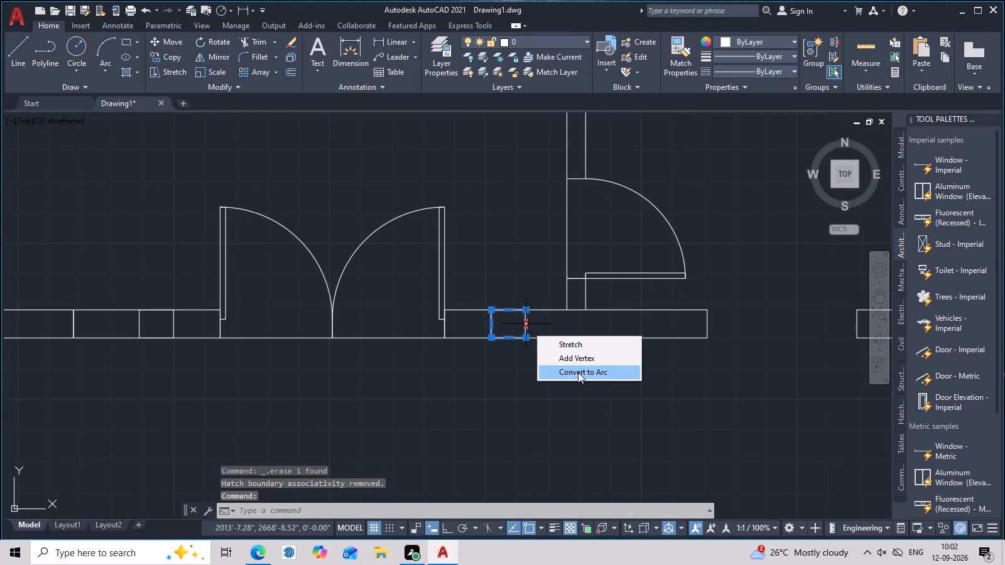
key("space")
type("m")
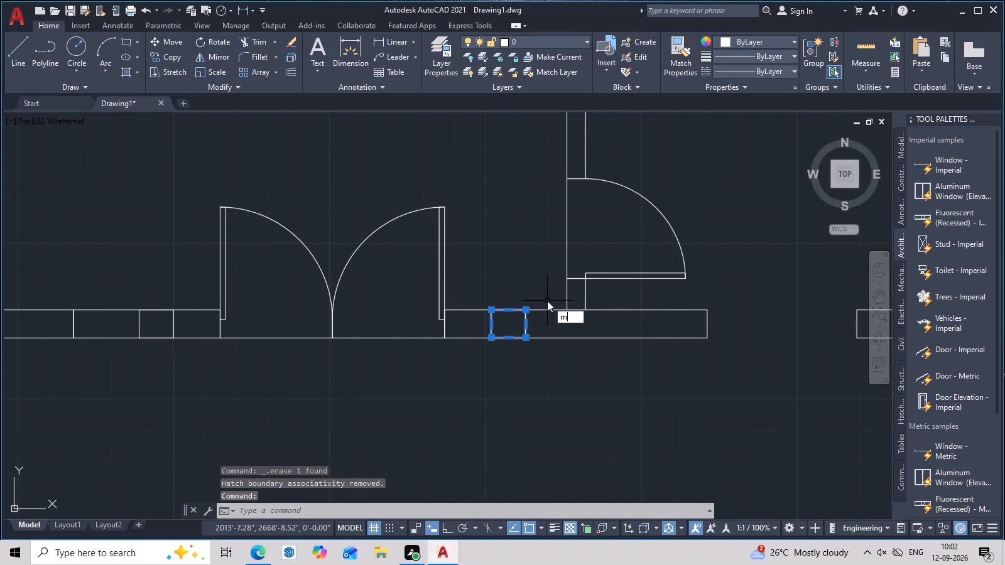
key("space")
left_click(527, 309)
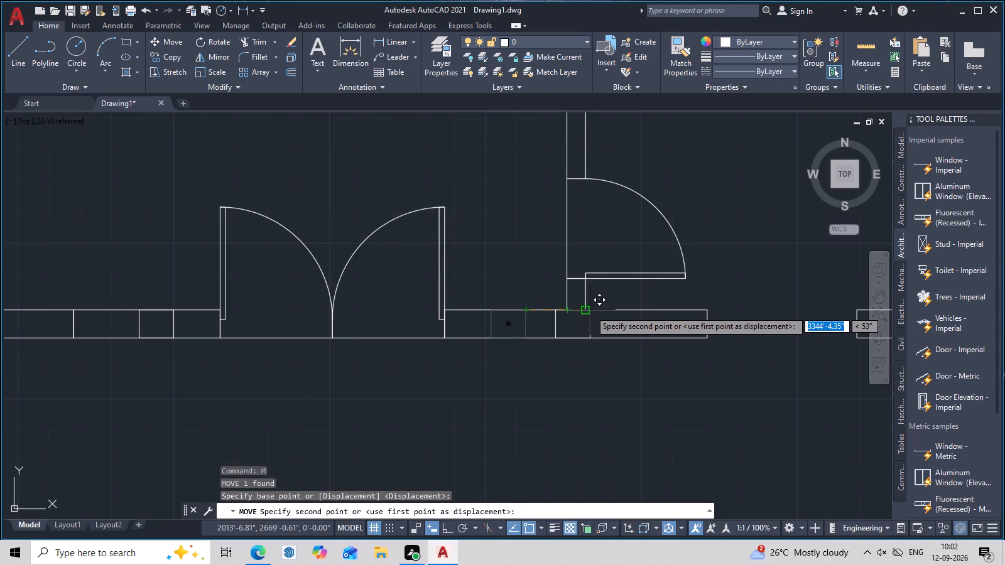
left_click(592, 310)
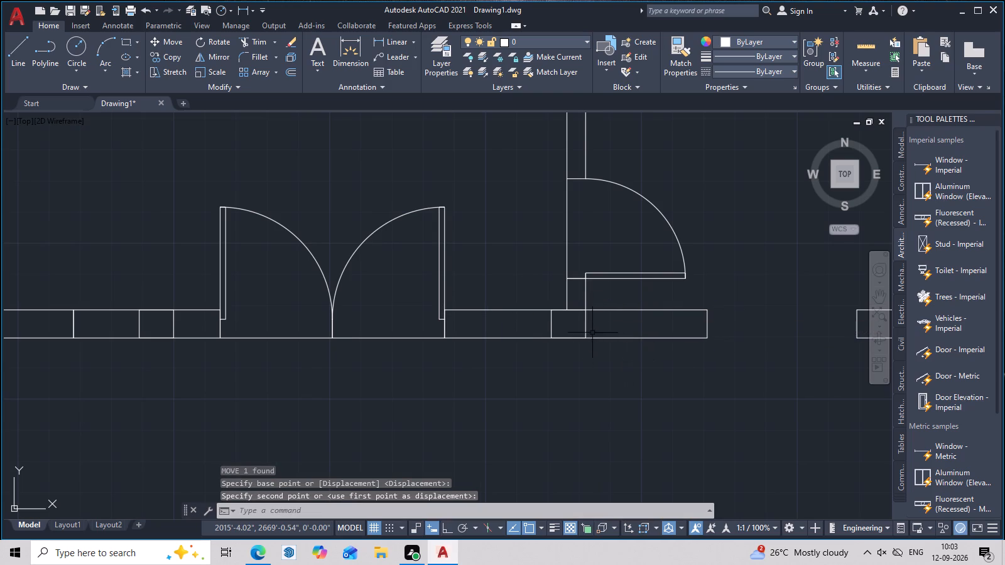
Move the column by its top edge midpoint to centre it under the central vertical wall.
scroll(591, 329, "up", 3)
left_click(572, 315)
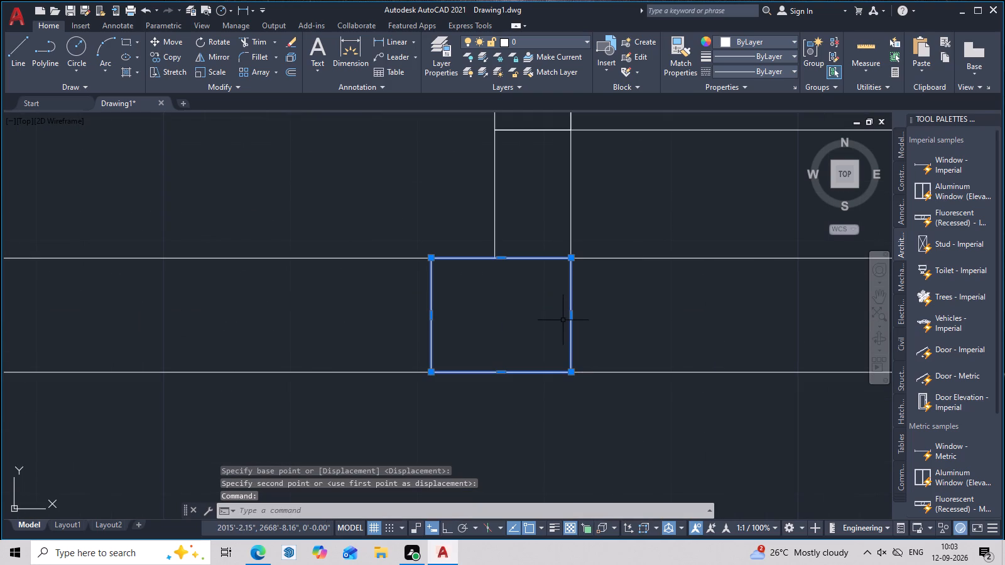
type("m")
key("space")
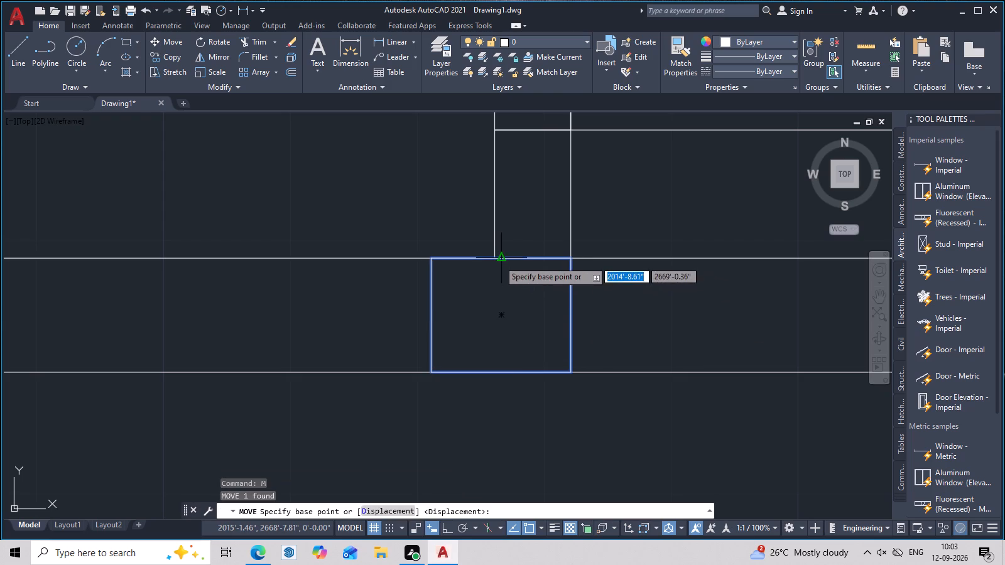
left_click(499, 261)
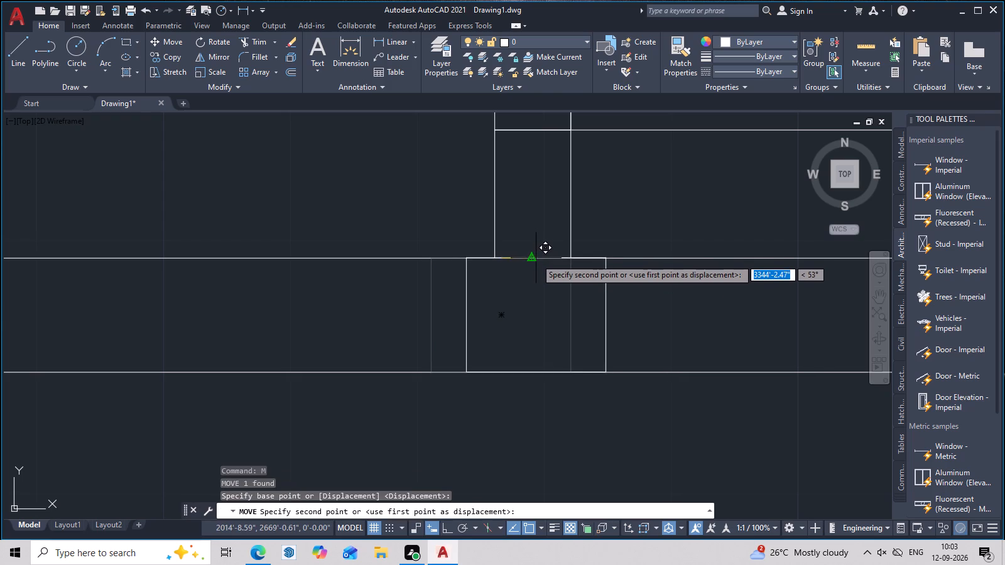
left_click(533, 259)
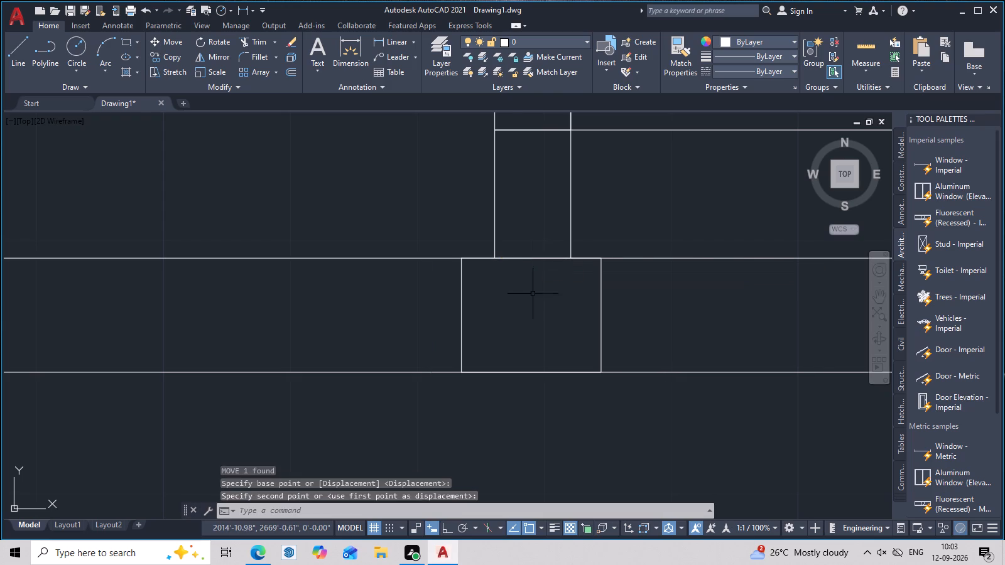
Start a solid yellow hatch and fill the four columns along the bottom exterior wall.
scroll(524, 336, "down", 5)
middle_click_drag(528, 404, 526, 456)
middle_click(526, 457)
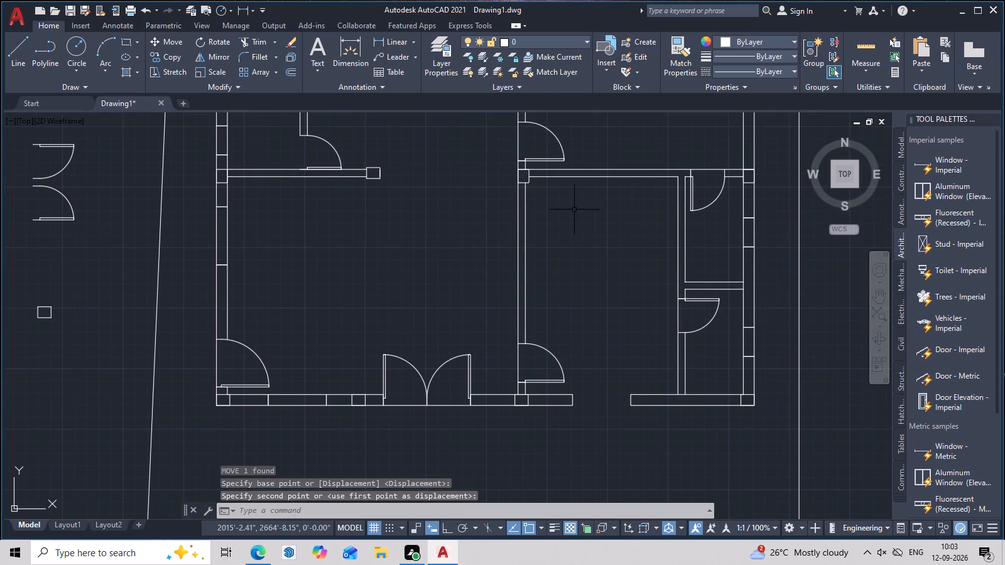
scroll(574, 206, "down", 1)
middle_click_drag(573, 211, 567, 315)
scroll(567, 315, "up", 1)
scroll(567, 315, "down", 1)
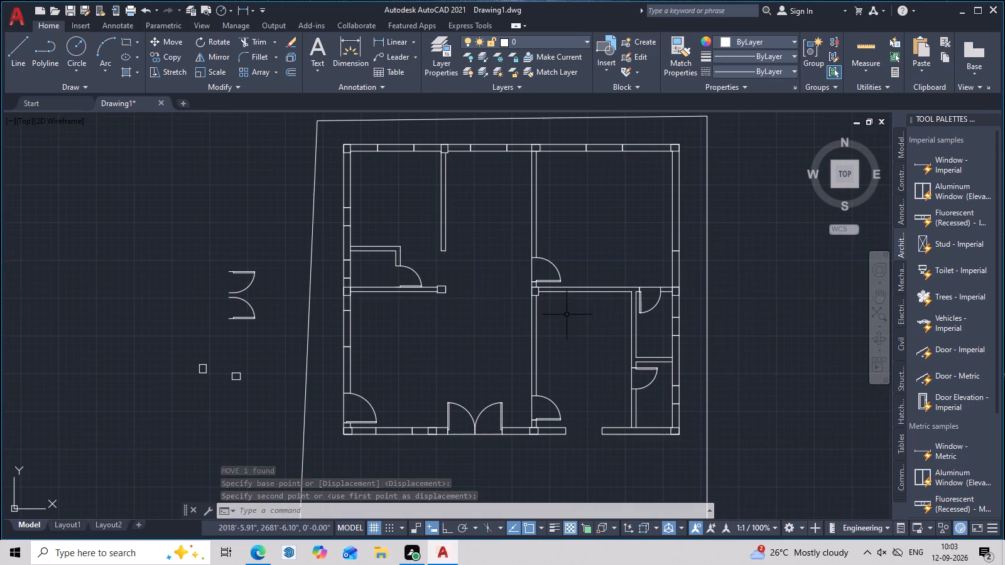
type("h")
key("space")
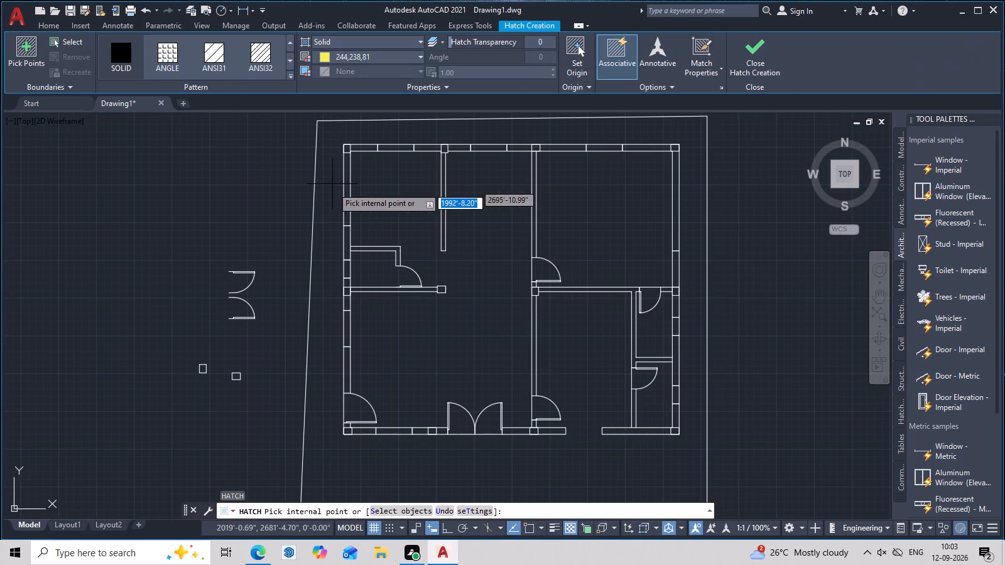
scroll(464, 440, "up", 3)
middle_click_drag(411, 422, 605, 347)
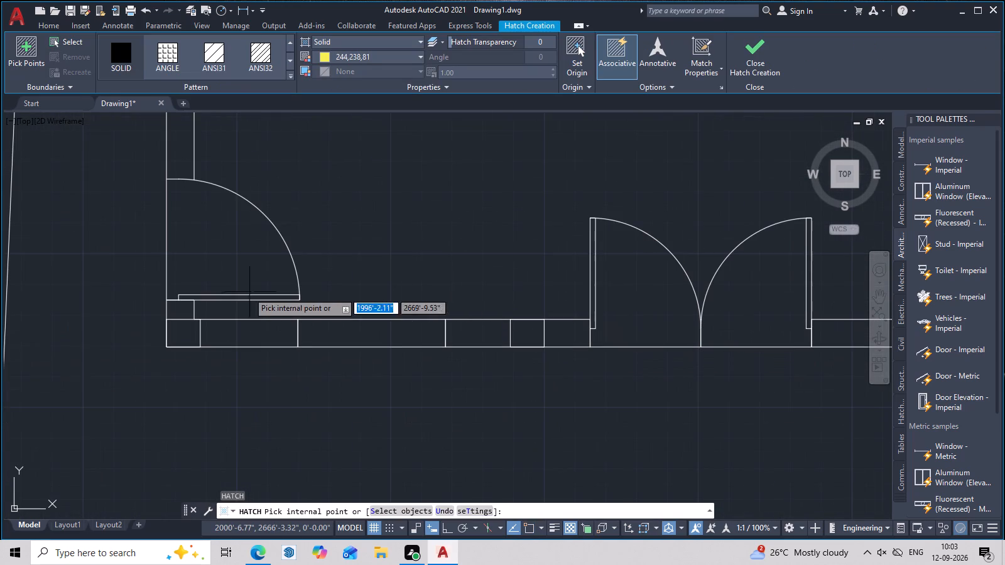
left_click(198, 330)
middle_click_drag(486, 361, 475, 362)
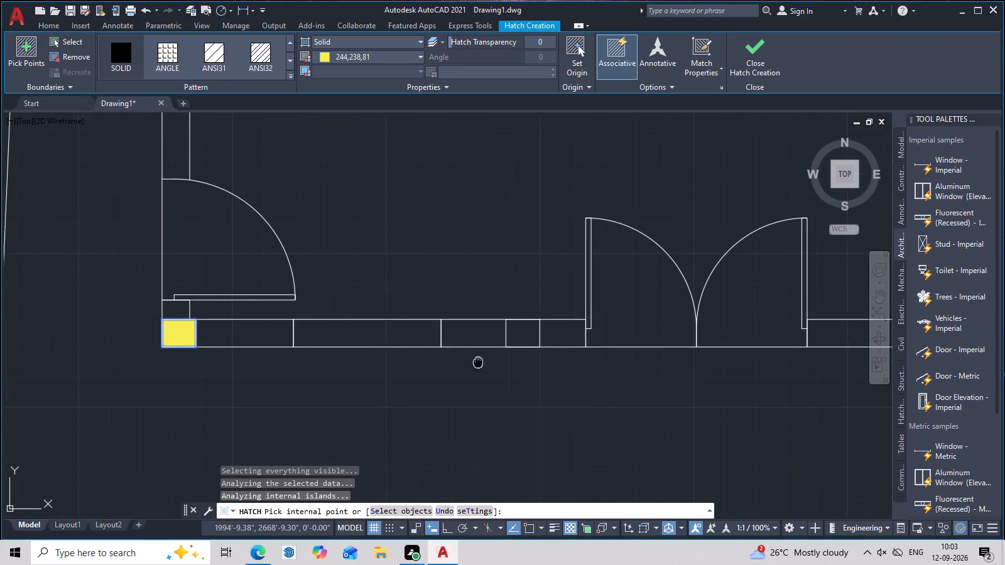
middle_click_drag(475, 362, 231, 378)
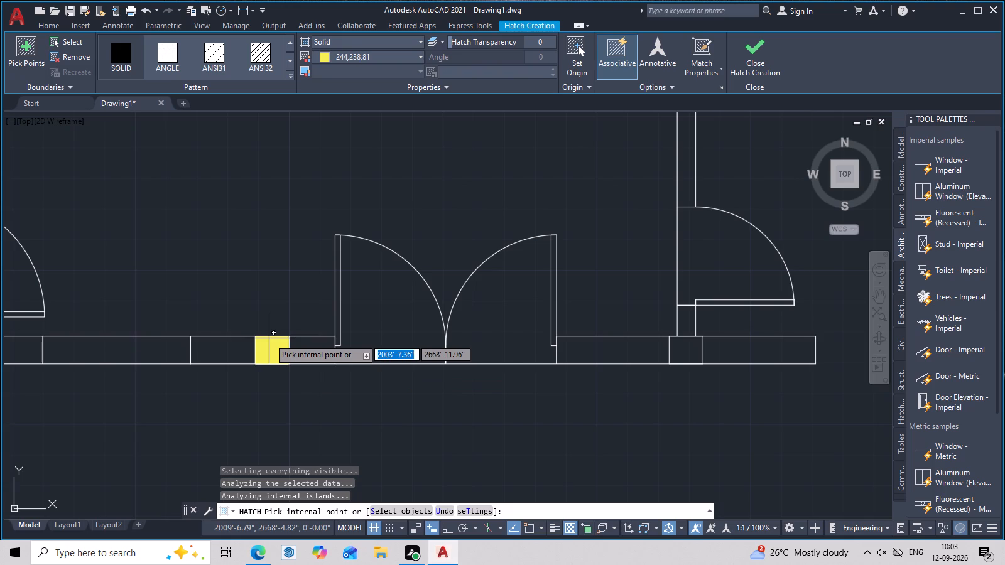
left_click(269, 338)
middle_click_drag(582, 360, 479, 371)
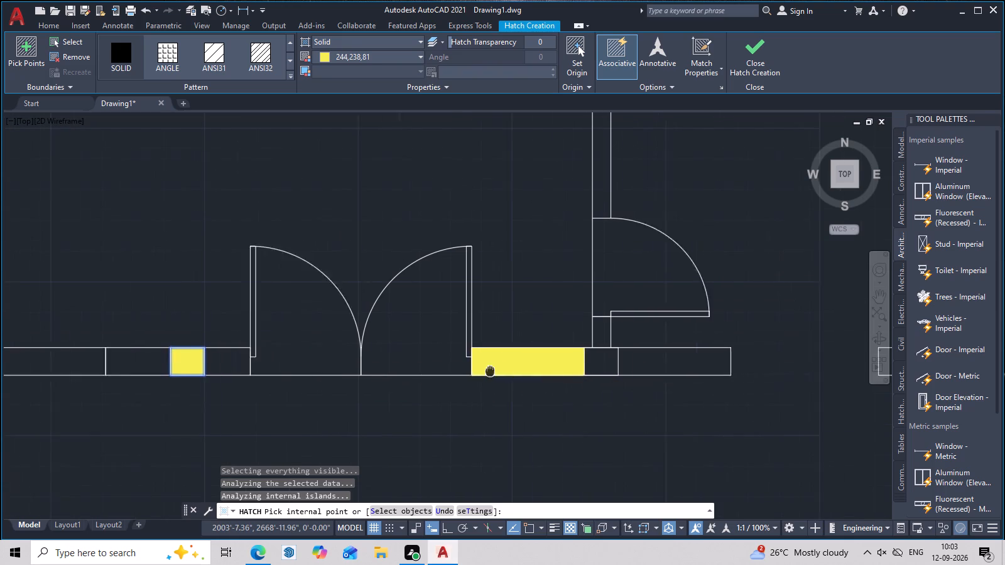
middle_click_drag(479, 371, 438, 371)
left_click(533, 363)
scroll(573, 370, "down", 2)
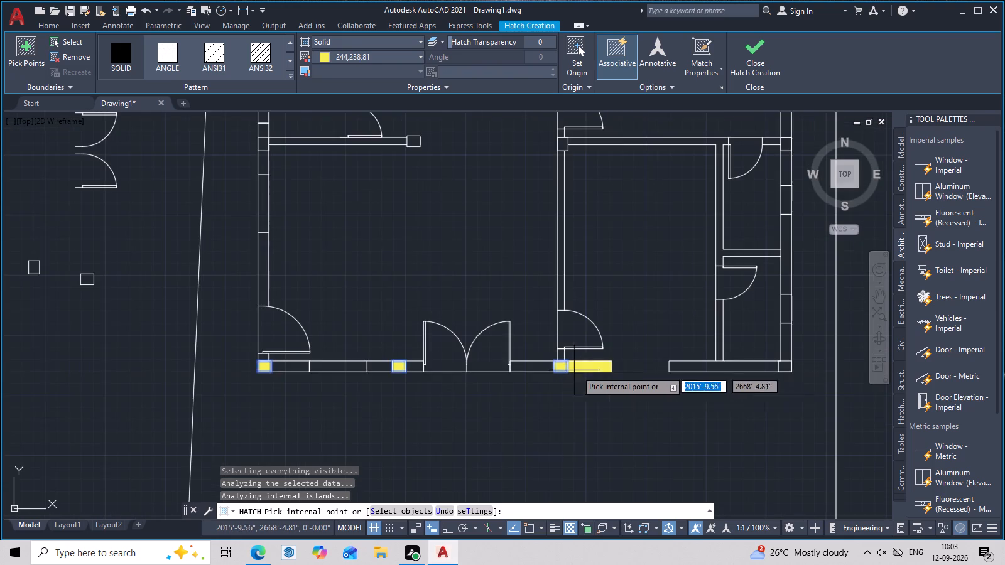
middle_click_drag(469, 394, 336, 390)
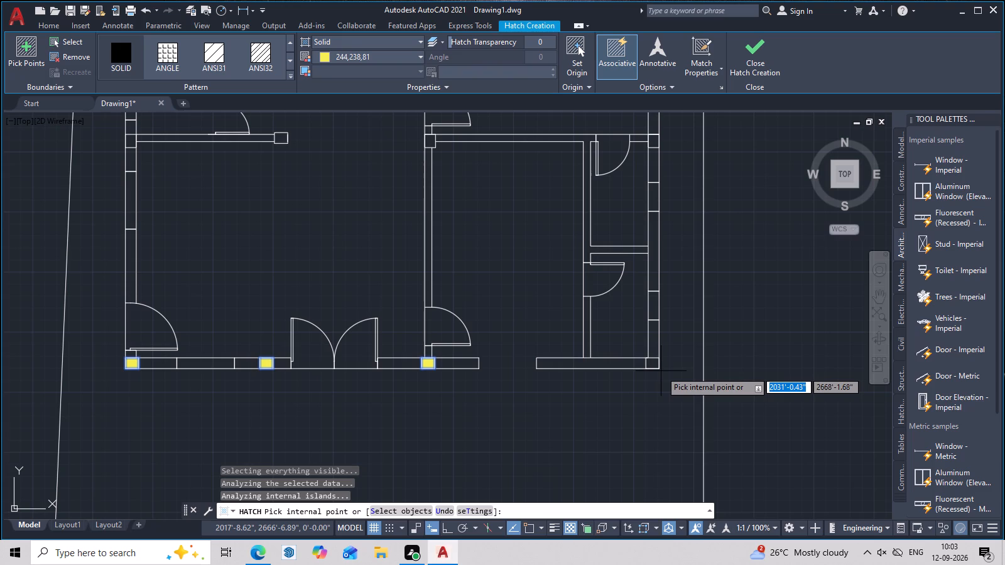
scroll(661, 371, "up", 2)
left_click(638, 353)
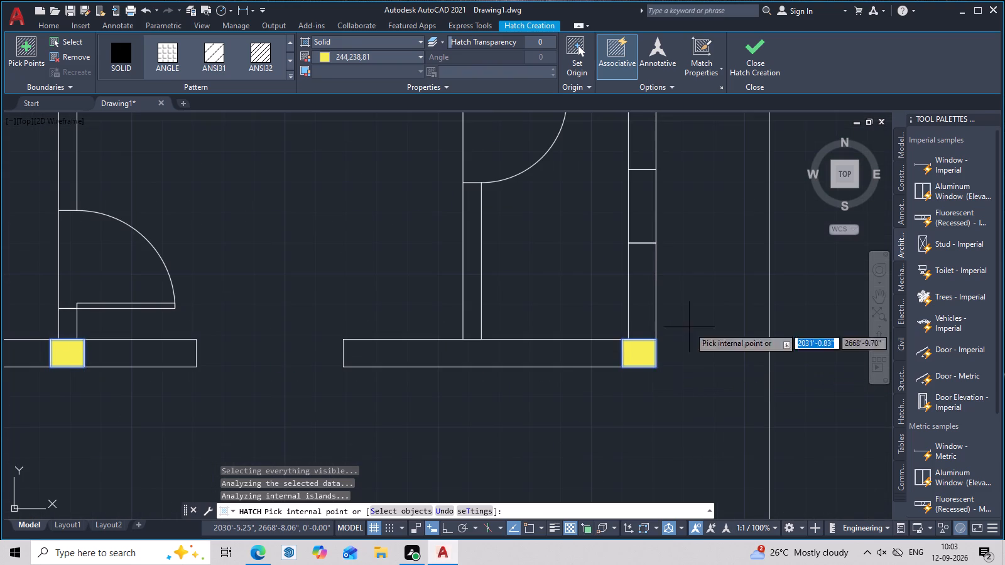
Fill the middle-row columns at the right exterior wall, the central vertical wall and the free end of the left interior wall.
scroll(703, 301, "down", 2)
middle_click_drag(703, 299, 692, 458)
scroll(692, 426, "down", 2)
scroll(691, 293, "up", 3)
left_click(638, 369)
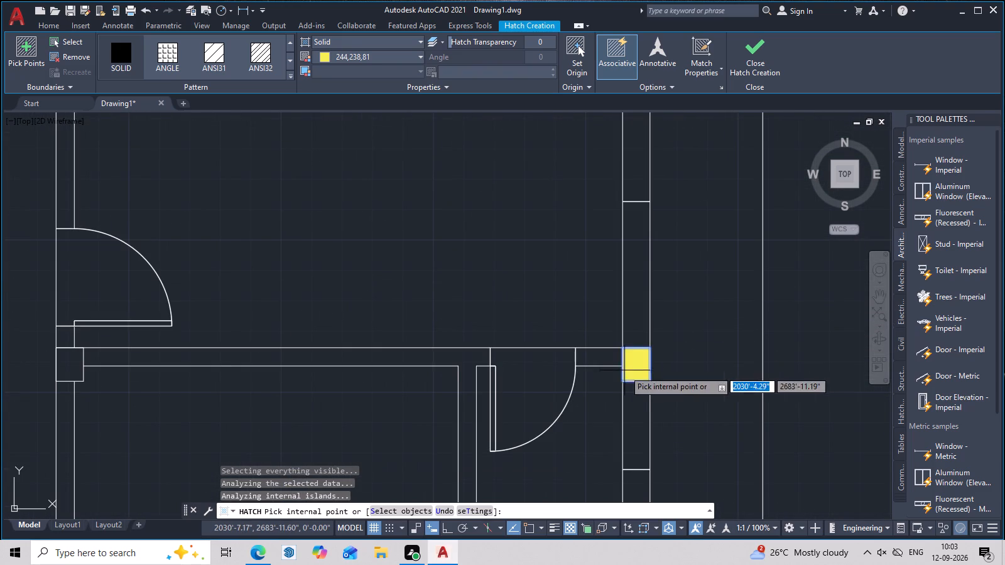
scroll(350, 369, "down", 2)
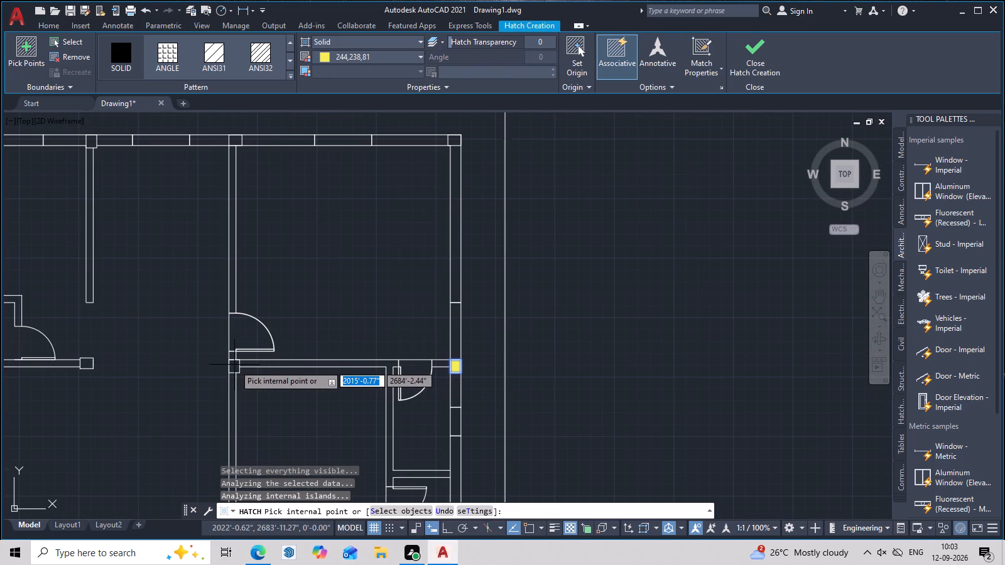
left_click(234, 365)
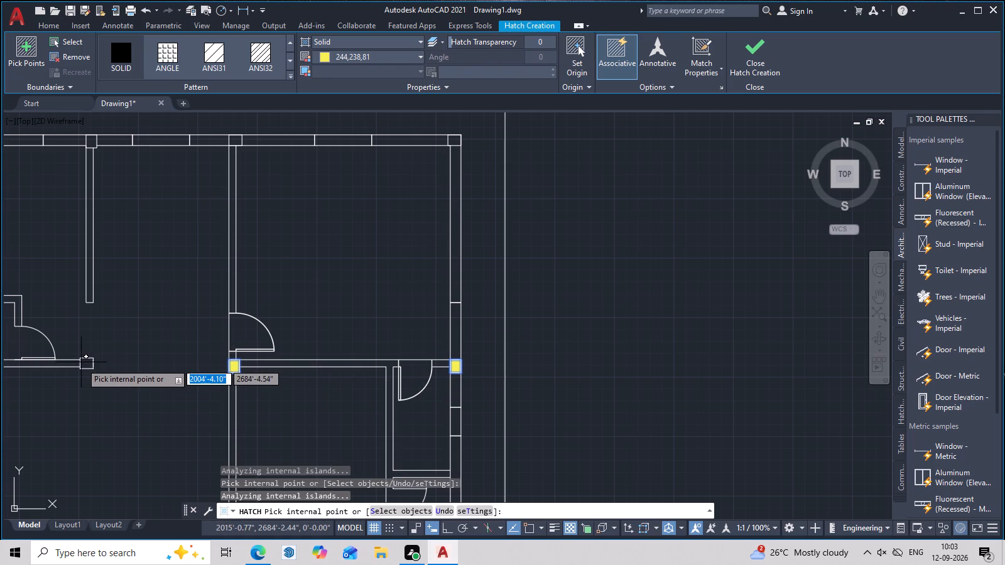
left_click(81, 363)
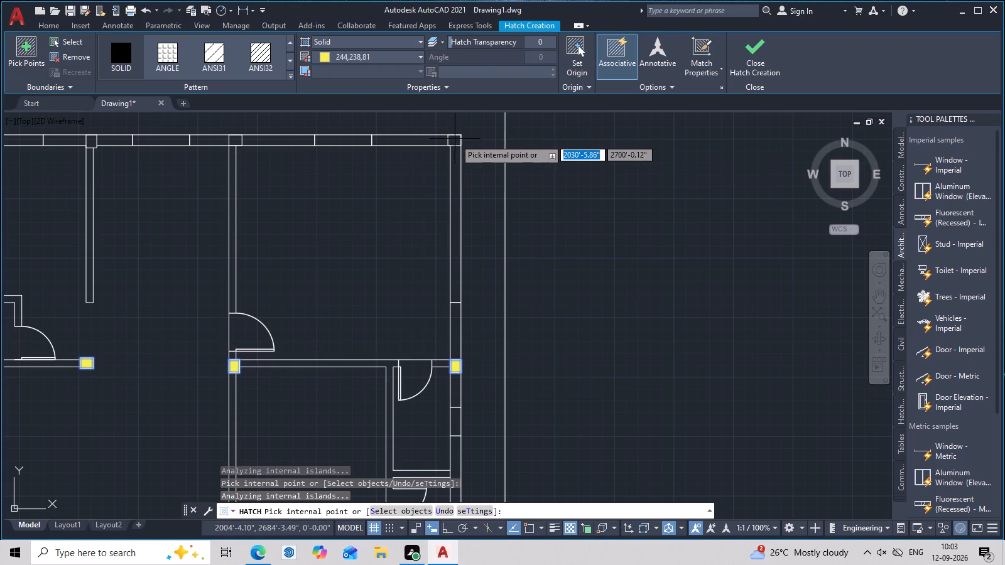
Fill the four columns along the top exterior wall with the same solid yellow hatch.
left_click(455, 139)
middle_click_drag(380, 173, 564, 275)
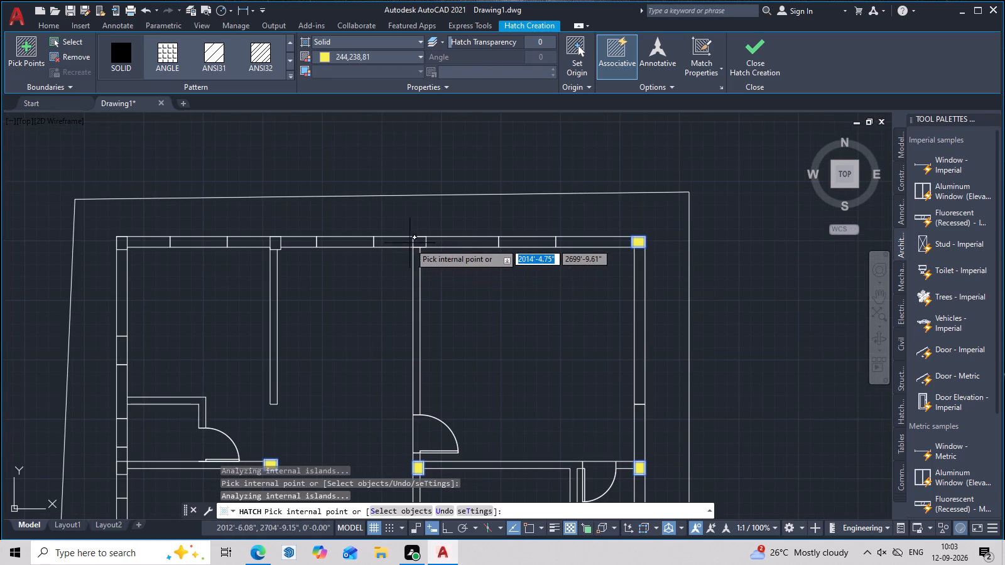
left_click(420, 244)
left_click(276, 244)
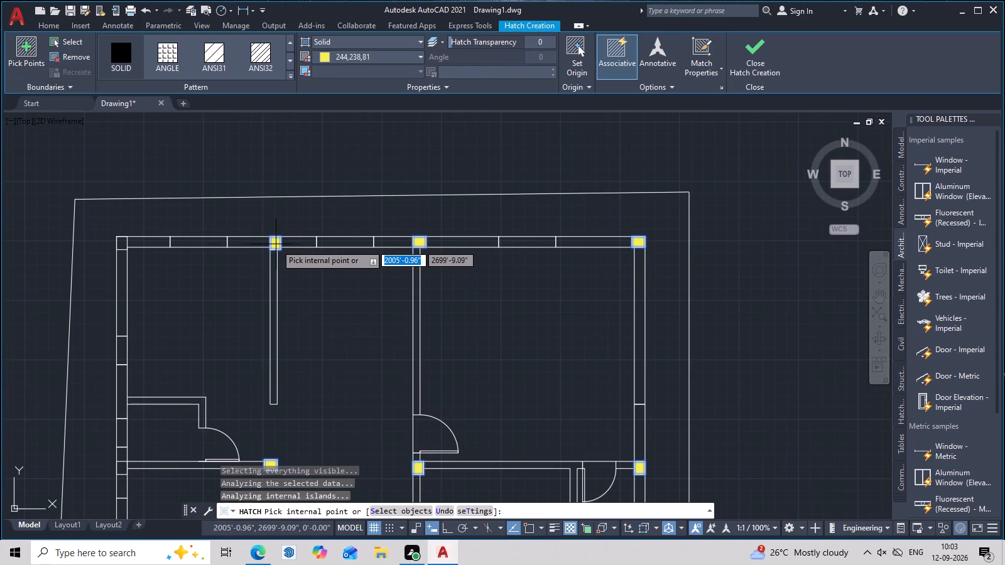
left_click(119, 245)
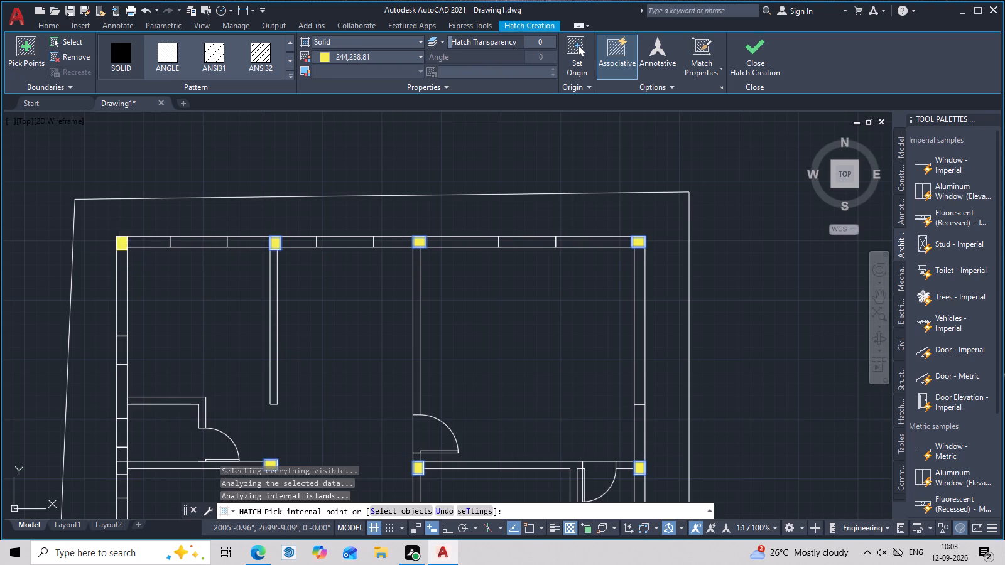
Fill the middle column of the left exterior wall with the solid yellow hatch and finish the hatch.
middle_click_drag(181, 428, 235, 321)
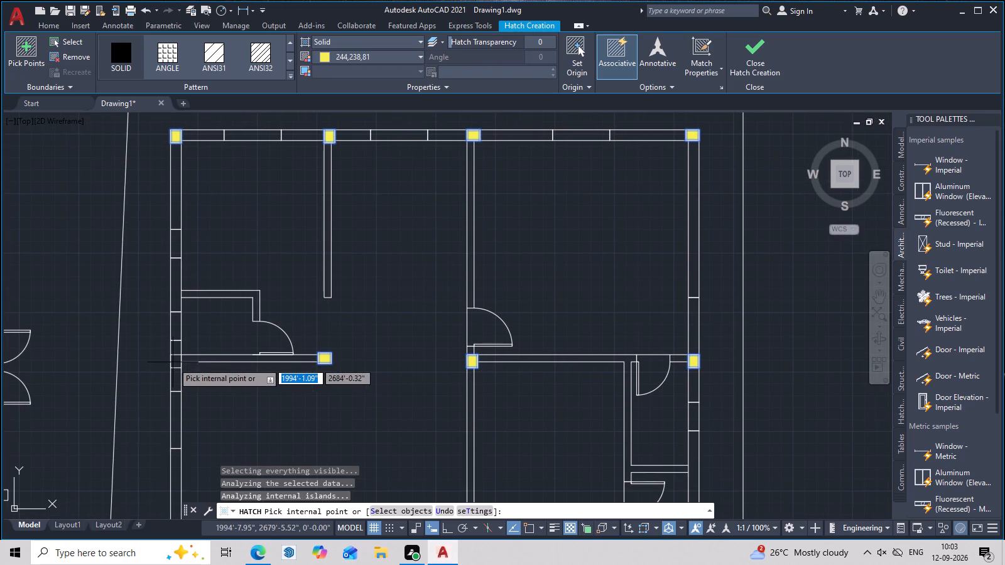
left_click(173, 362)
middle_click_drag(218, 386, 247, 323)
scroll(249, 316, "down", 2)
middle_click_drag(320, 353, 334, 350)
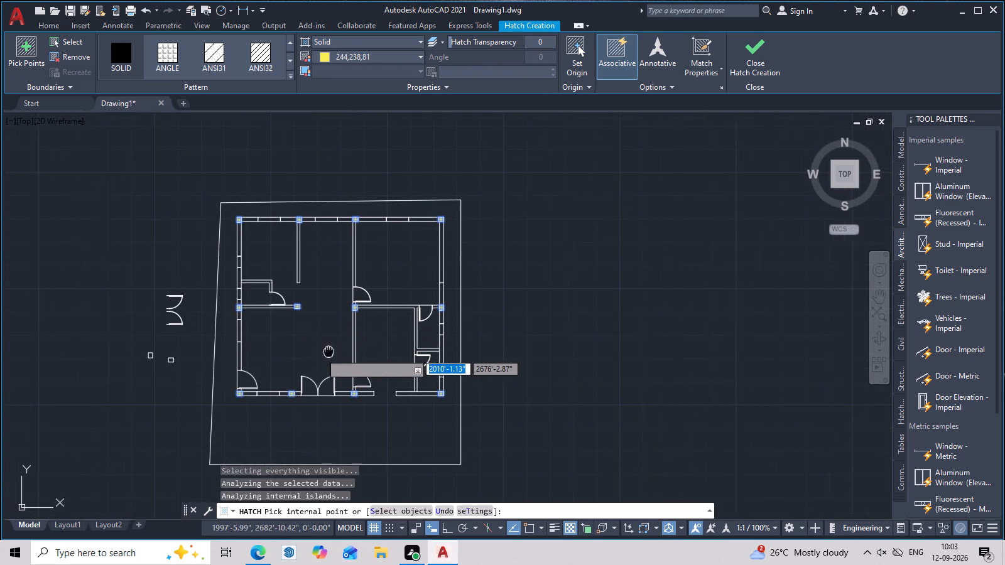
middle_click_drag(334, 350, 372, 348)
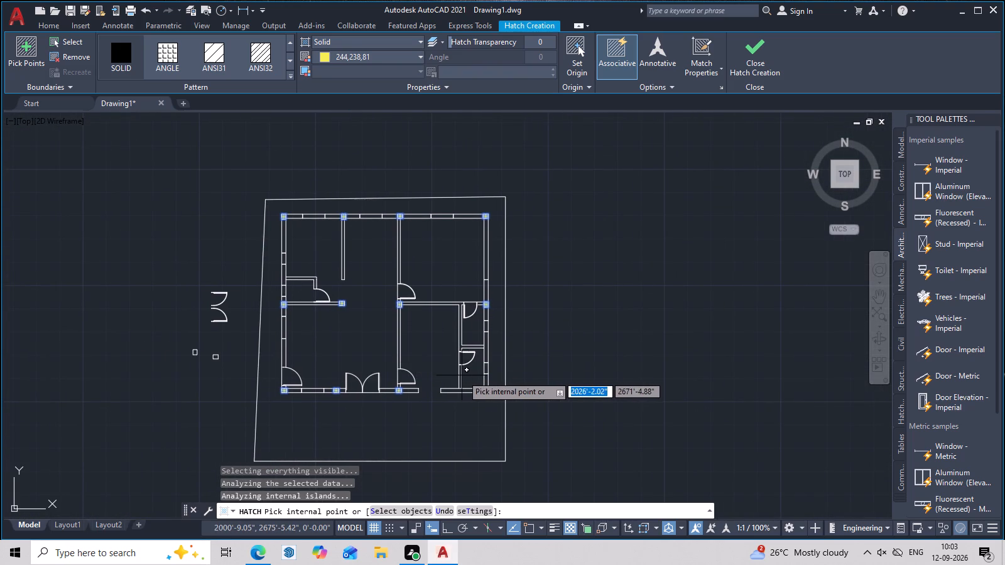
middle_click_drag(492, 389, 562, 399)
middle_click(562, 399)
key("Escape")
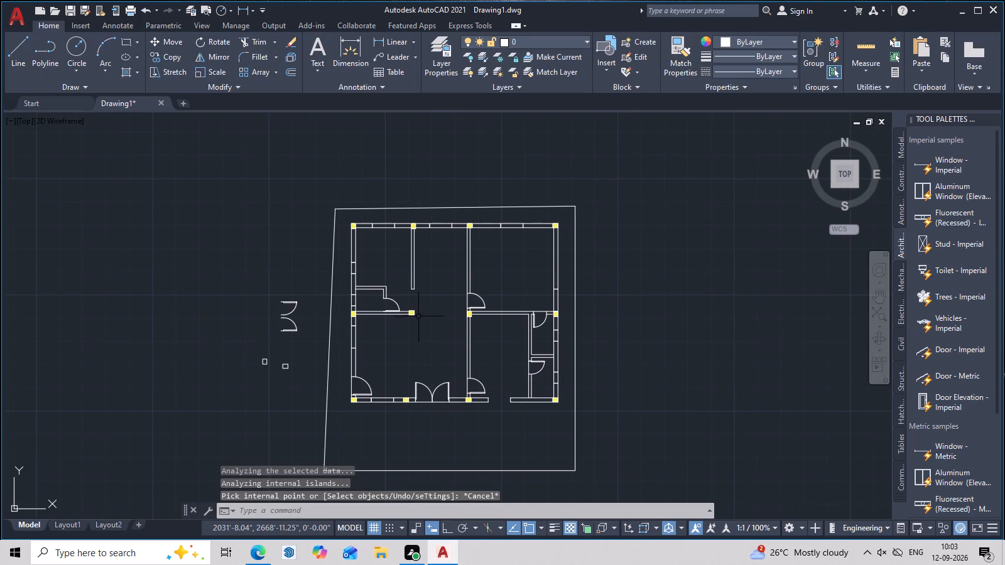
Examine the hatched columns and surrounding walls across the floor plan.
scroll(418, 316, "up", 2)
scroll(418, 316, "down", 1)
middle_click_drag(418, 316, 454, 316)
scroll(454, 316, "up", 2)
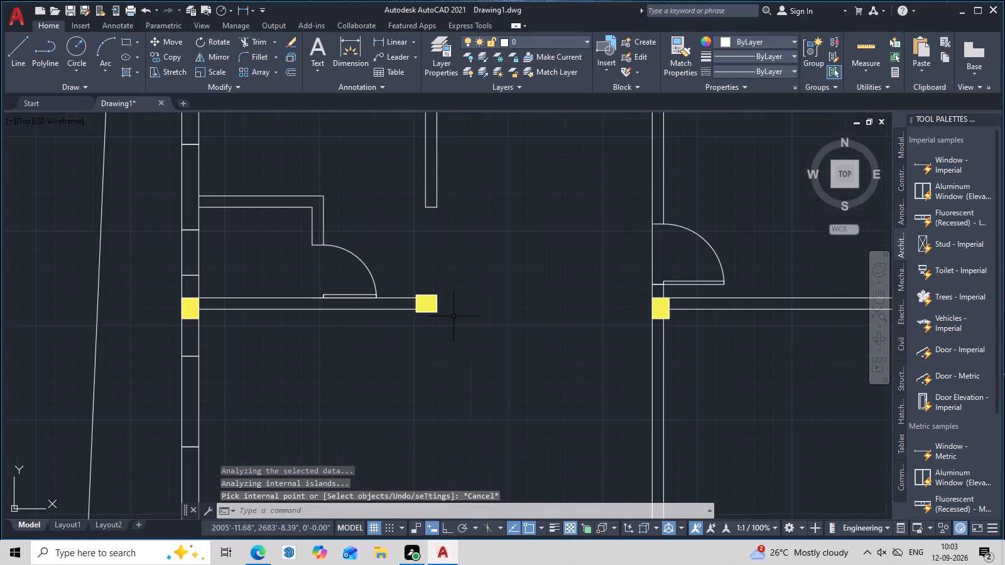
scroll(454, 316, "down", 2)
middle_click_drag(454, 316, 451, 338)
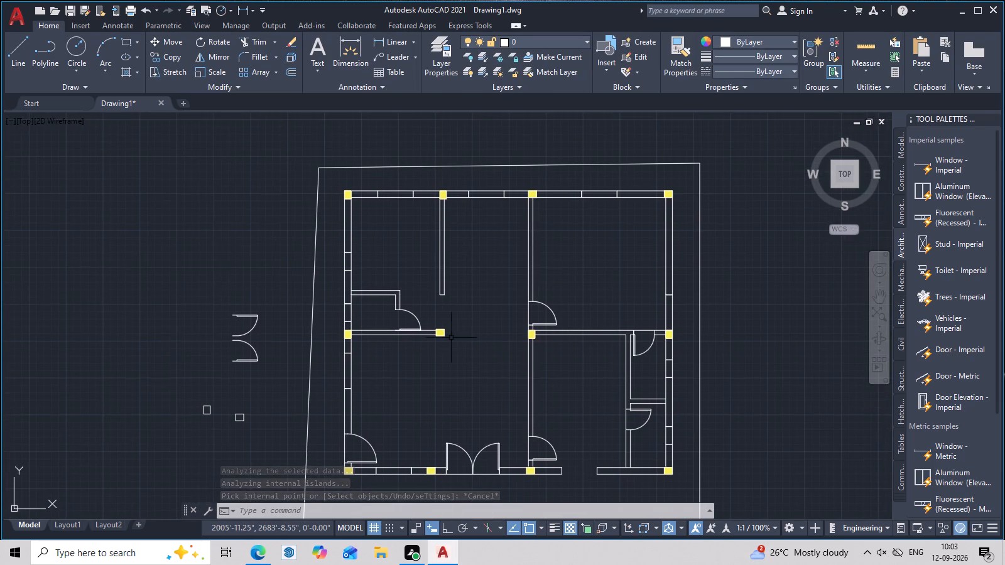
middle_click_drag(451, 338, 474, 331)
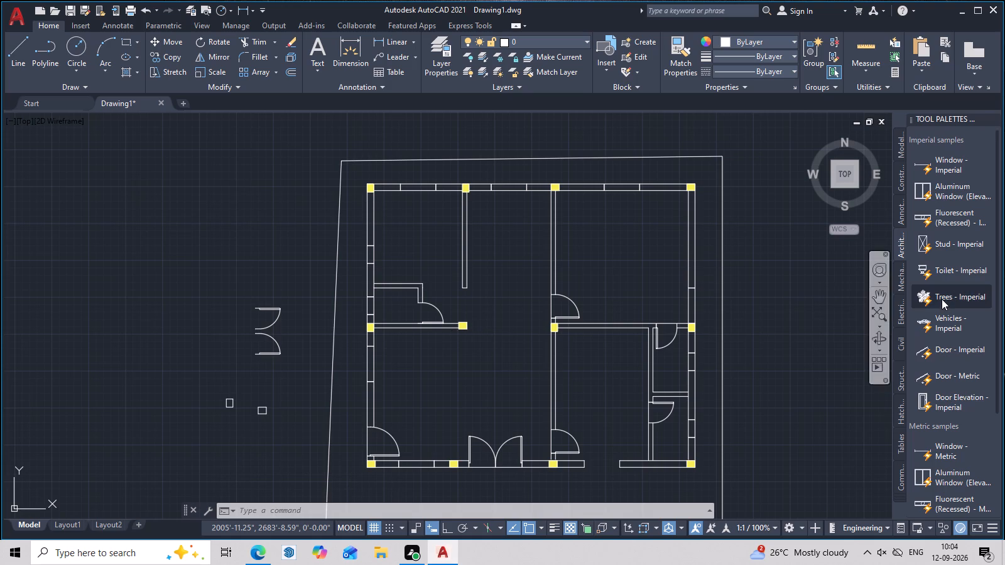
scroll(637, 239, "up", 2)
middle_click_drag(680, 267, 550, 240)
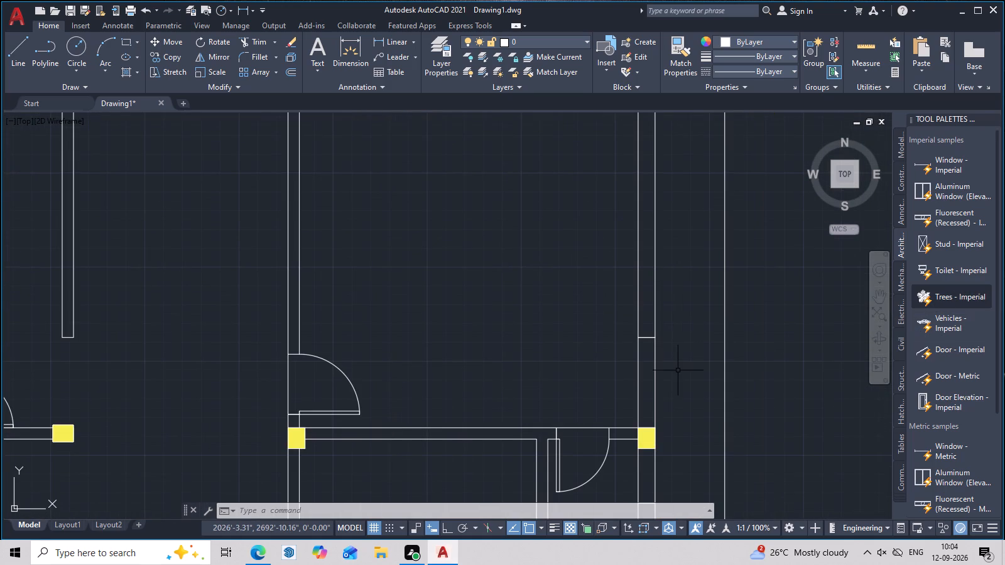
Delete the leftover door arcs and small column squares lying outside the plot boundary, beside the house plan.
scroll(680, 394, "down", 3)
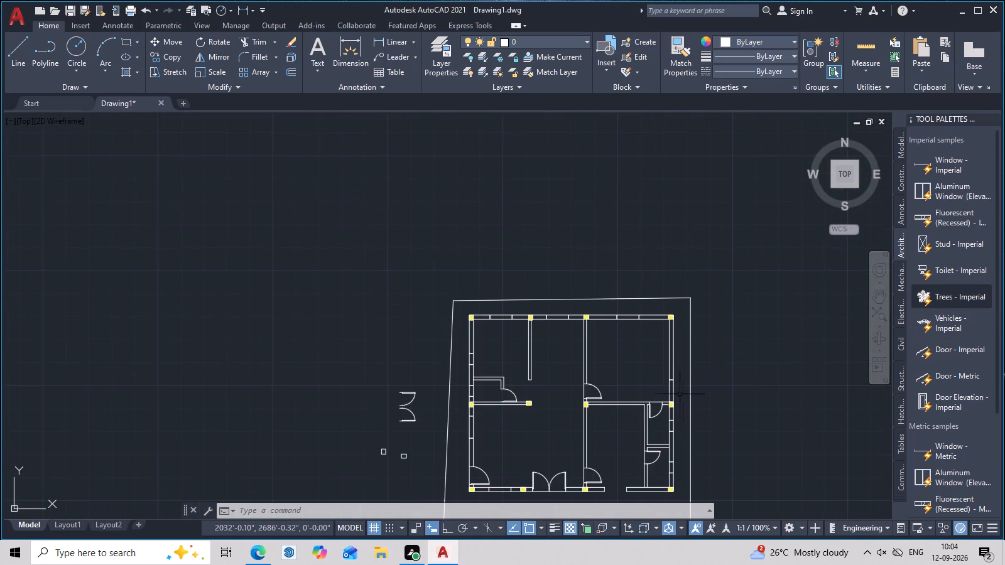
middle_click_drag(684, 402, 693, 362)
left_click_drag(437, 324, 405, 350)
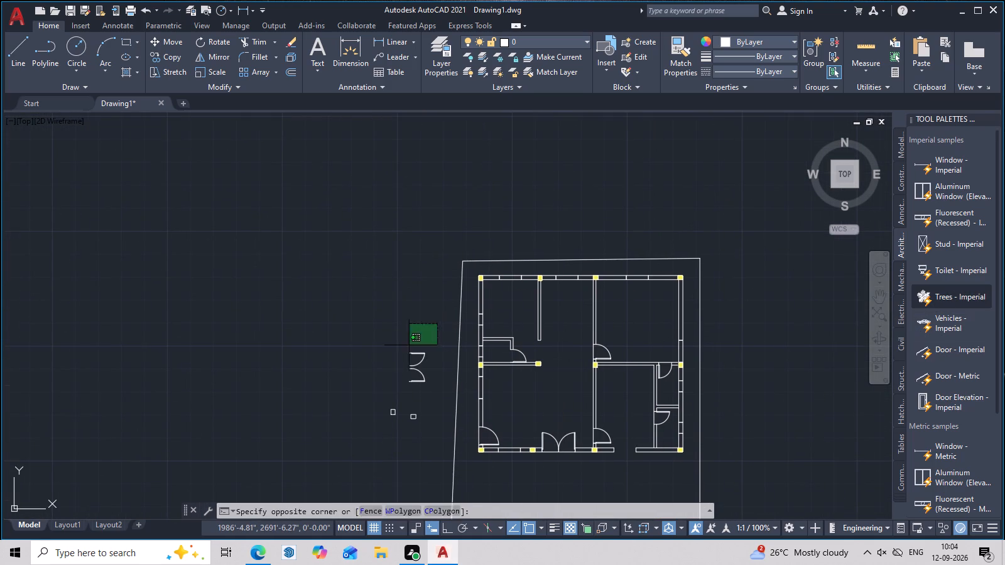
left_click_drag(405, 350, 422, 488)
key("Delete")
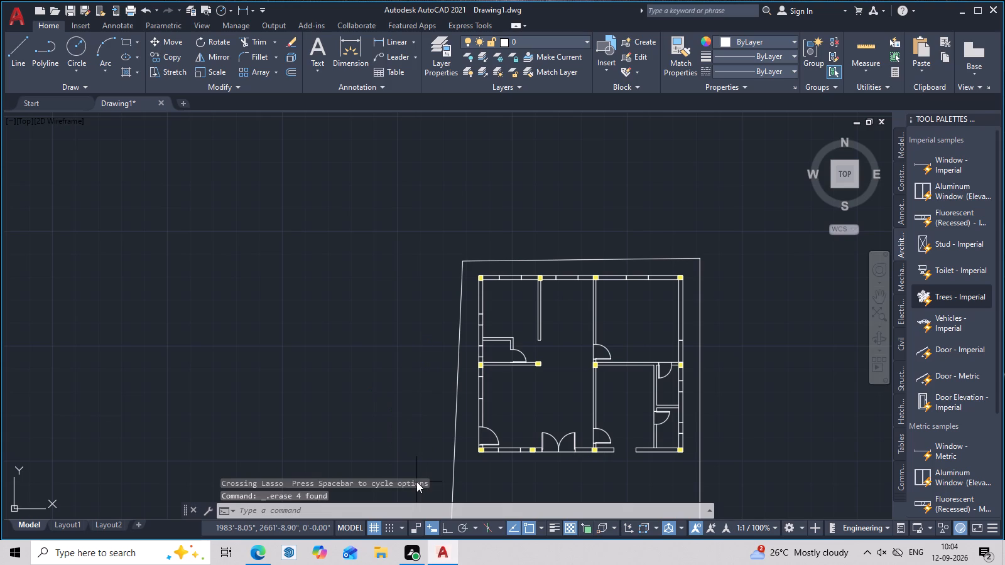
Draw a centre line between the end-line midpoints of the lowest window in the right exterior wall.
middle_click_drag(541, 406, 498, 380)
scroll(497, 379, "up", 2)
middle_click_drag(507, 381, 350, 325)
middle_click_drag(536, 369, 493, 372)
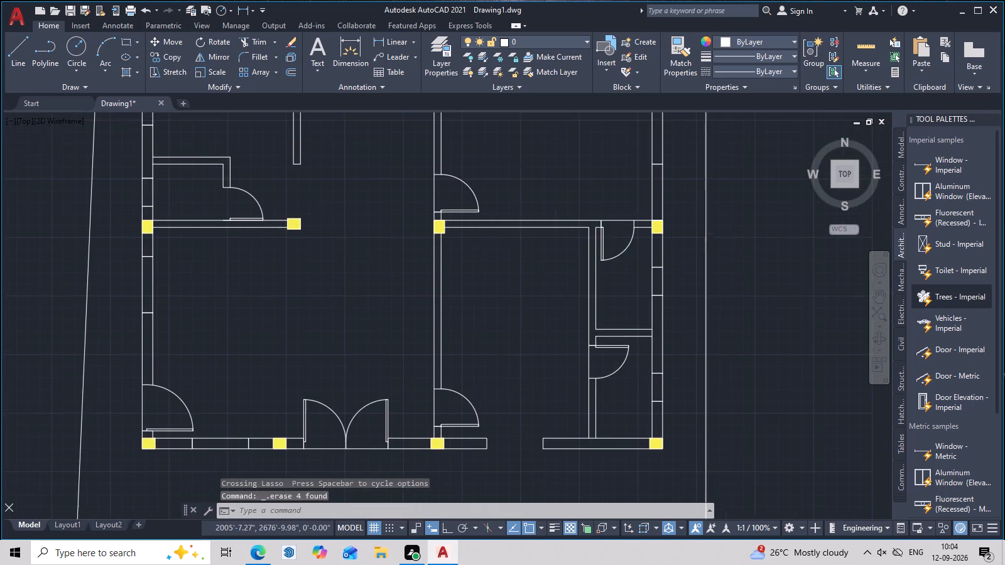
scroll(606, 388, "up", 1)
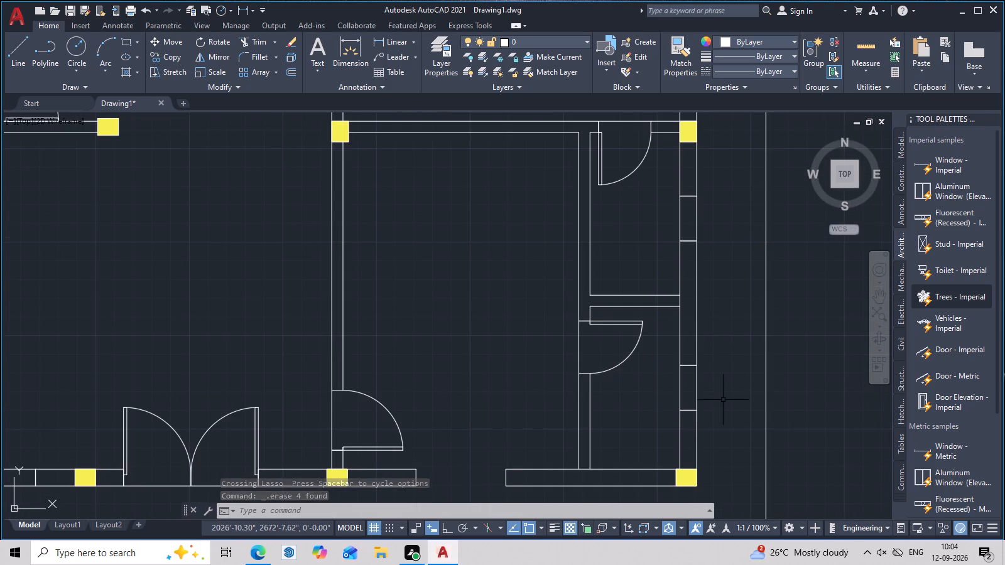
middle_click(723, 400)
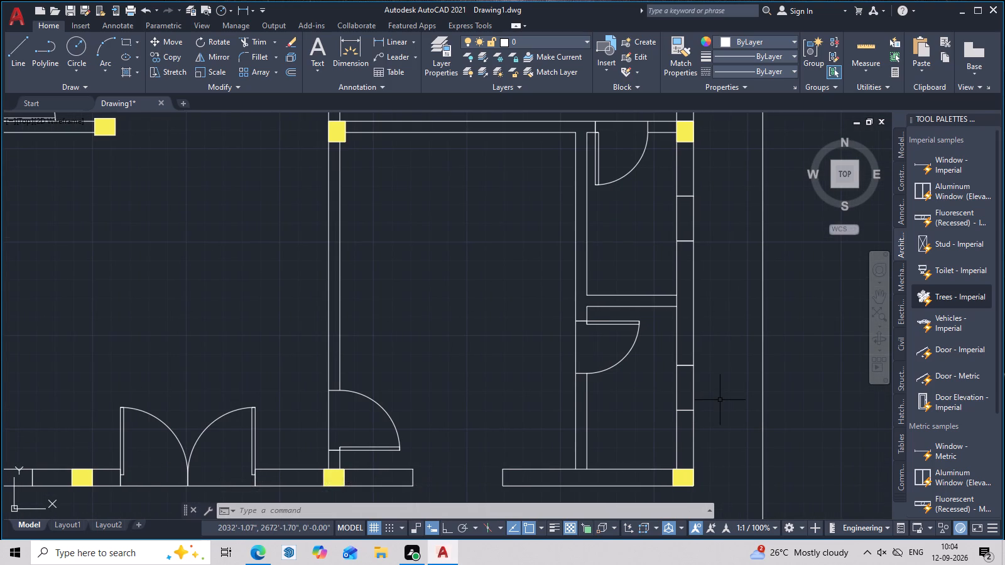
key("l")
key("space")
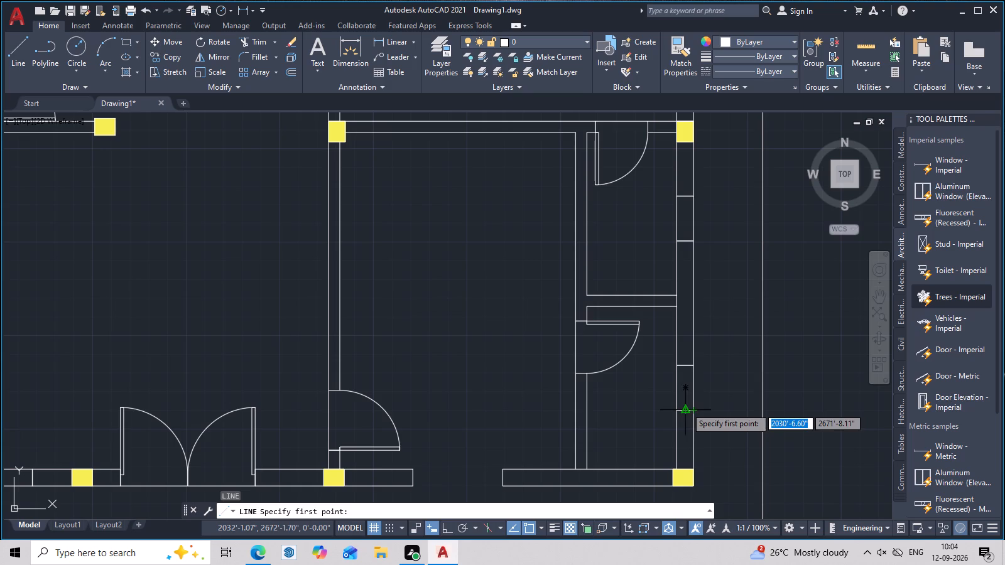
left_click(686, 407)
left_click(683, 363)
key("Escape")
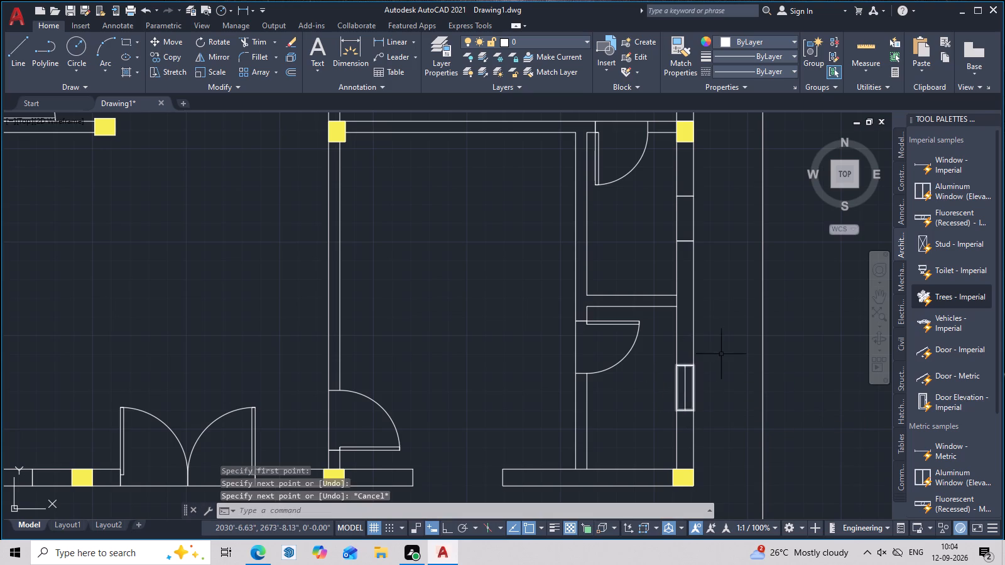
Add midpoint-to-midpoint centre lines to the right exterior wall's windows just below and directly above the middle column.
middle_click_drag(721, 354, 712, 449)
key("space")
left_click(680, 338)
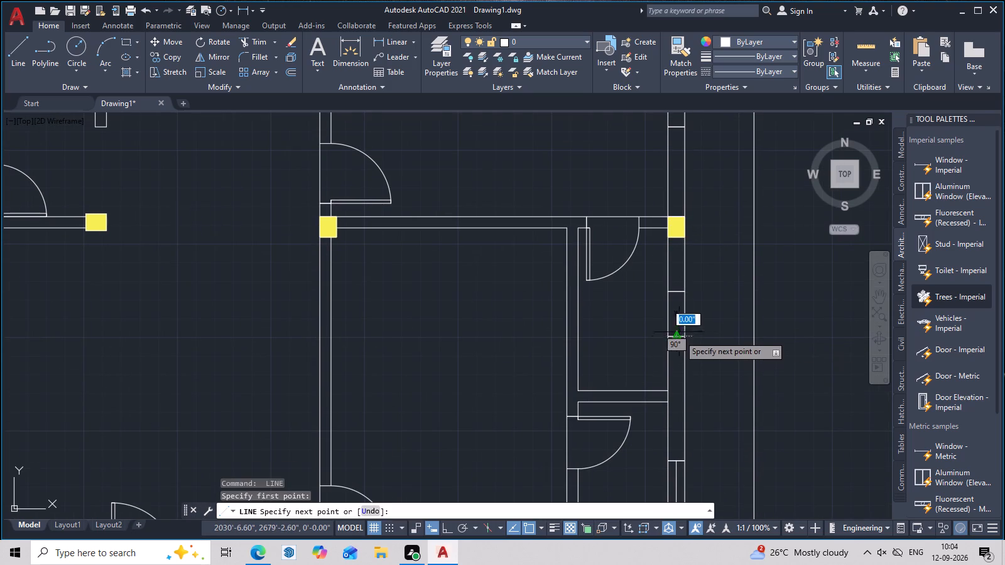
left_click(675, 290)
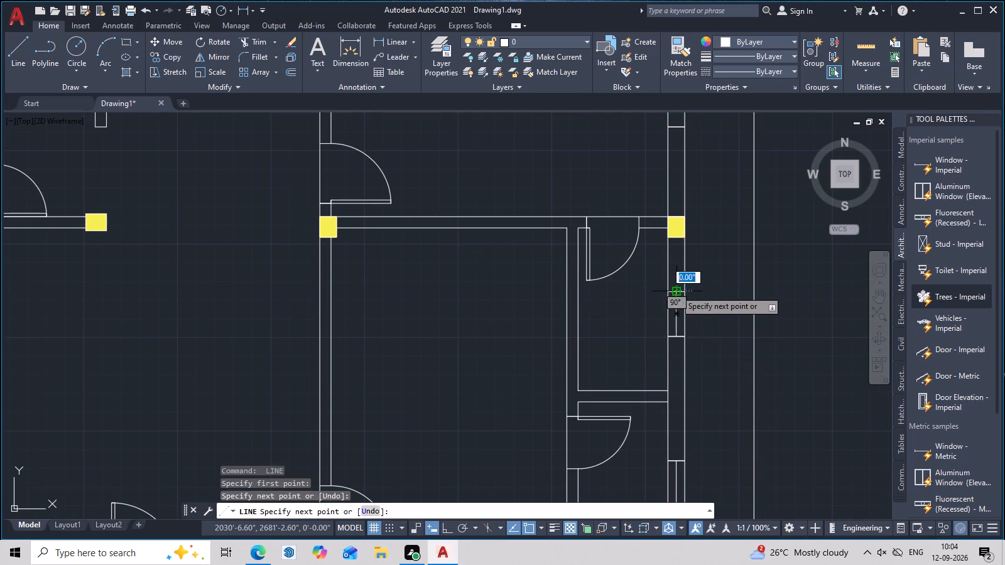
key("space")
scroll(719, 307, "down", 1)
middle_click_drag(723, 303, 694, 466)
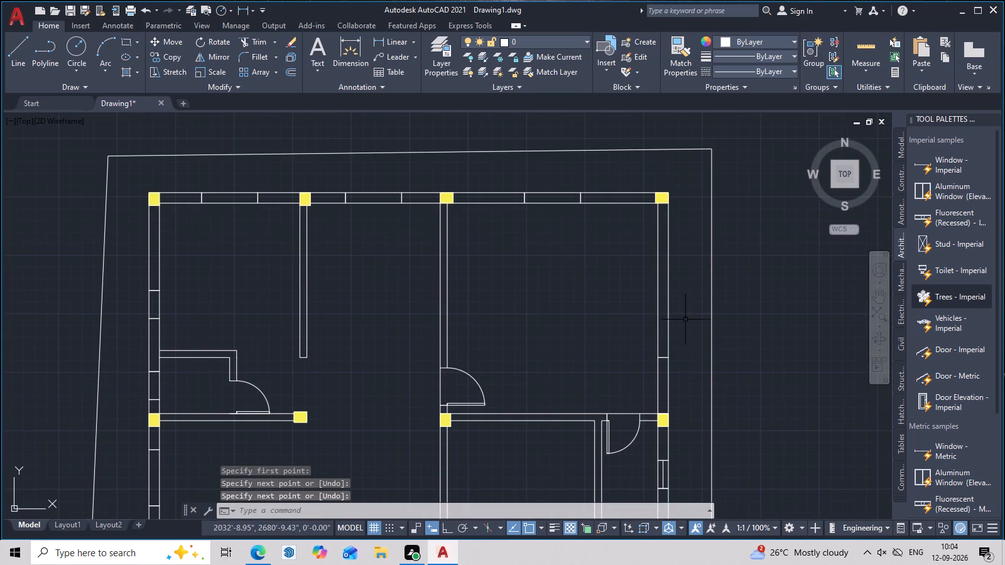
middle_click_drag(685, 320, 682, 336)
scroll(661, 380, "up", 2)
middle_click_drag(671, 389, 659, 333)
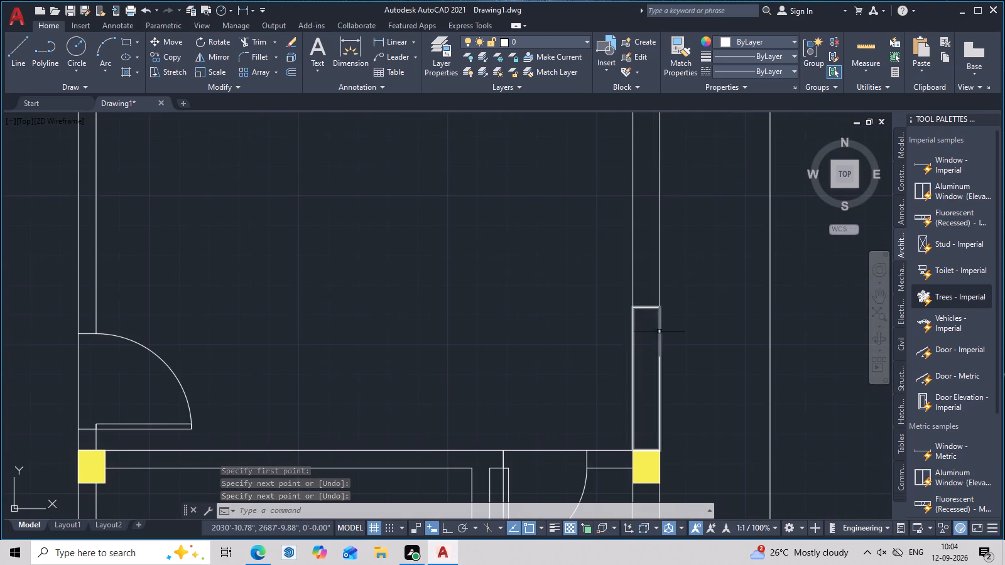
key("space")
left_click(646, 309)
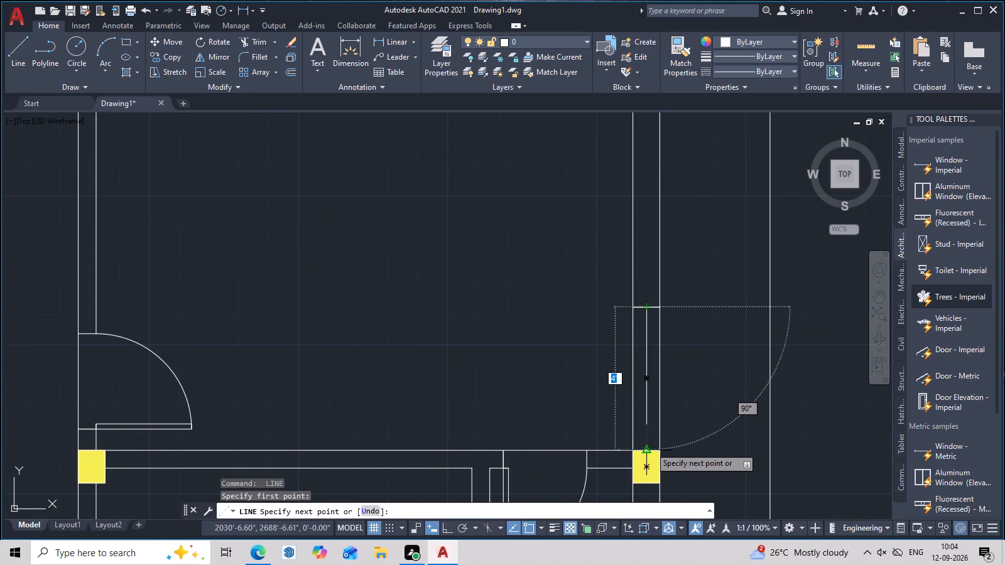
left_click(650, 447)
key("space")
Draw the glazing centre line through the rightmost window of the top exterior wall, between its end-line midpoints.
scroll(708, 364, "down", 3)
middle_click_drag(708, 364, 712, 422)
scroll(676, 301, "up", 3)
middle_click_drag(606, 325, 659, 341)
key("space")
left_click(602, 342)
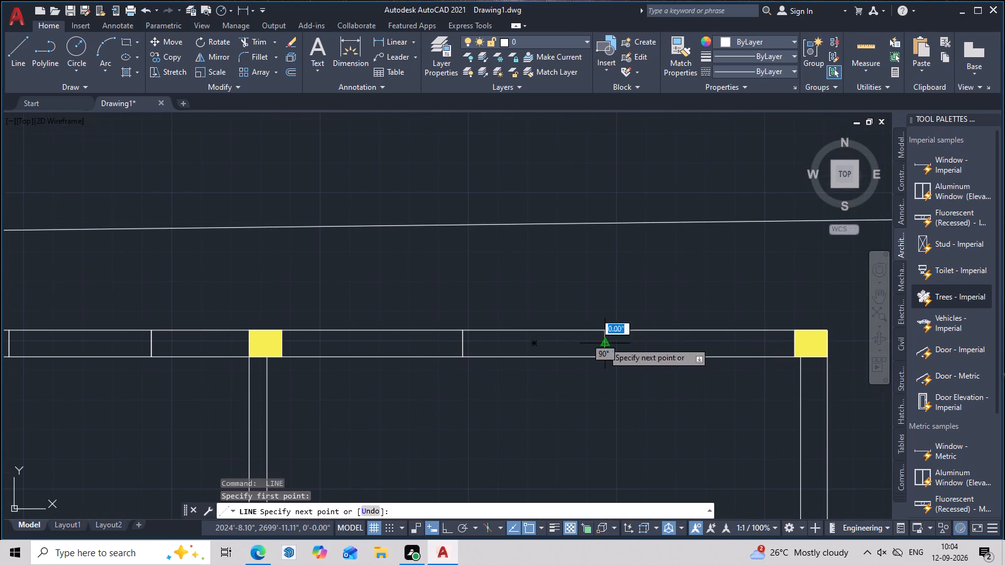
left_click(462, 341)
key("space")
Draw the centre line through the middle window of the top exterior wall, from midpoint to midpoint.
scroll(421, 376, "down", 3)
middle_click_drag(429, 389, 624, 402)
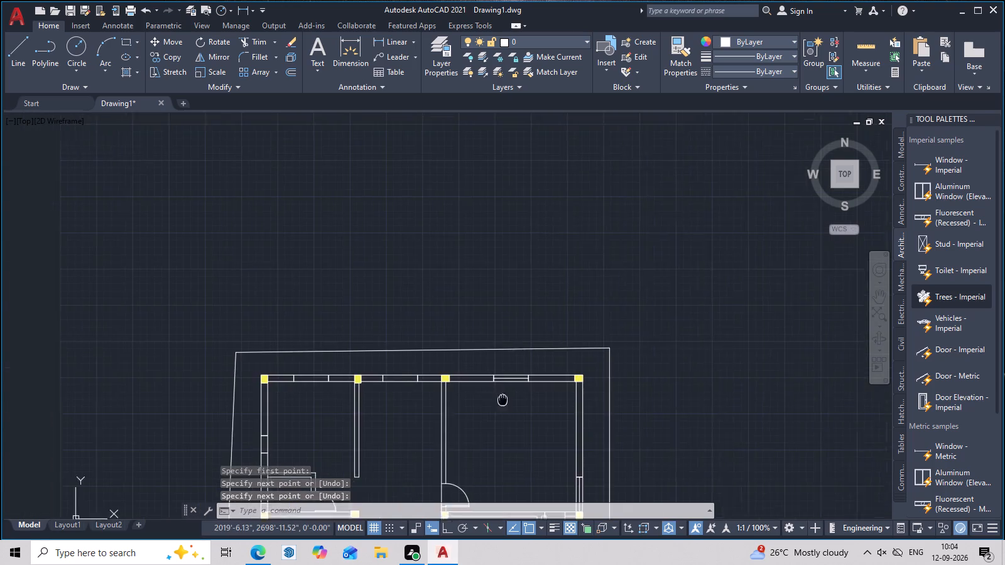
middle_click_drag(624, 402, 629, 402)
scroll(538, 380, "up", 3)
key("space")
left_click(610, 395)
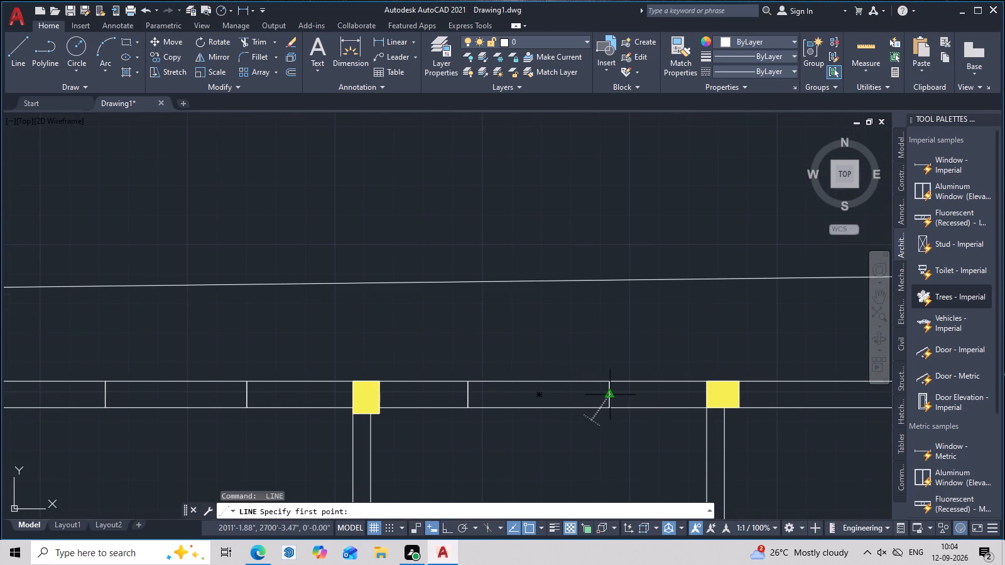
left_click(463, 393)
key("space")
Draw the centre line through the leftmost window of the top exterior wall, from midpoint to midpoint.
scroll(443, 398, "down", 3)
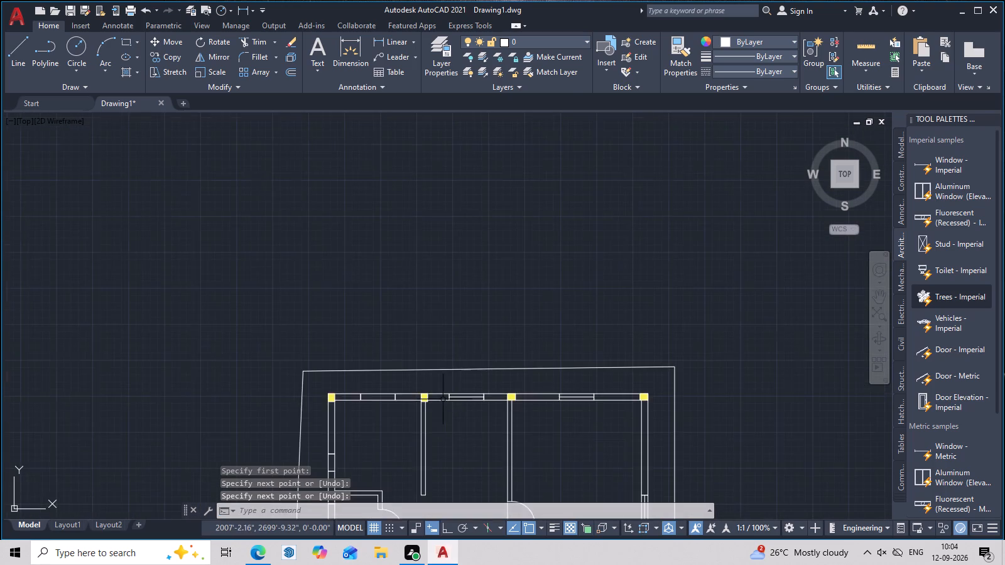
middle_click_drag(435, 406, 565, 407)
scroll(519, 399, "up", 3)
key("space")
left_click(551, 400)
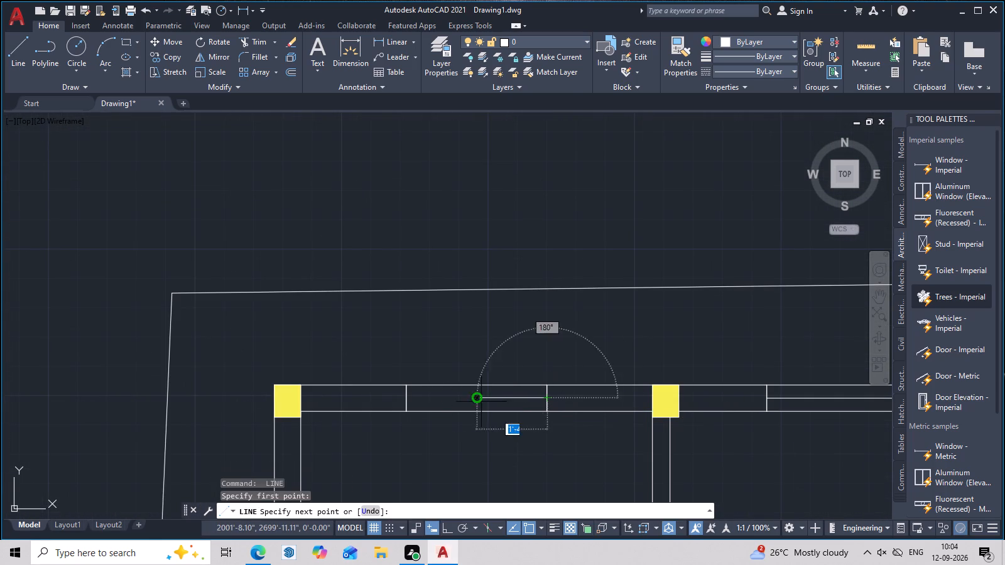
left_click(406, 397)
key("space")
Draw a vertical centre line through the uppermost window of the left exterior wall, joining its end-line midpoints.
scroll(415, 425, "down", 2)
middle_click_drag(418, 429, 448, 401)
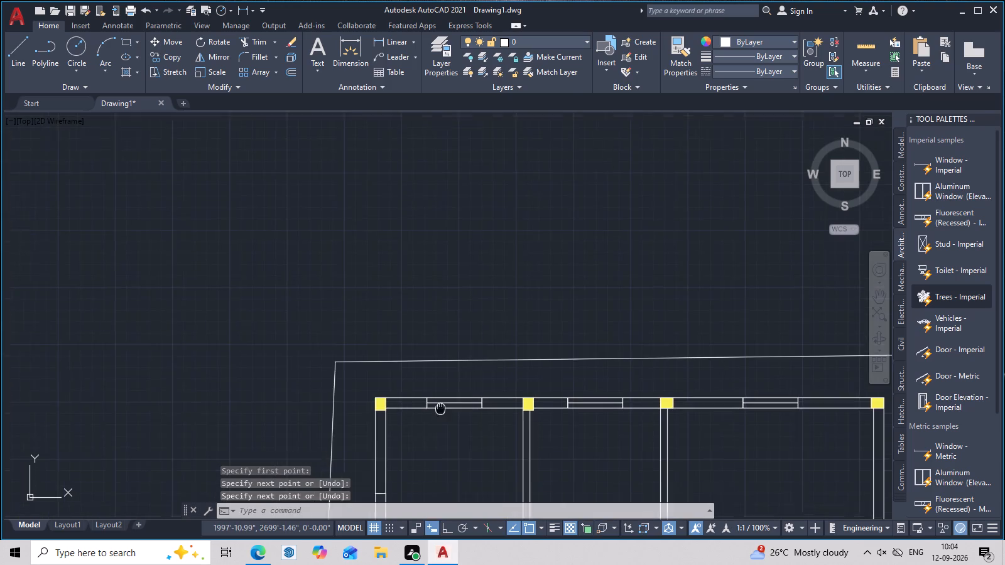
middle_click_drag(448, 401, 474, 375)
middle_click_drag(515, 439, 584, 364)
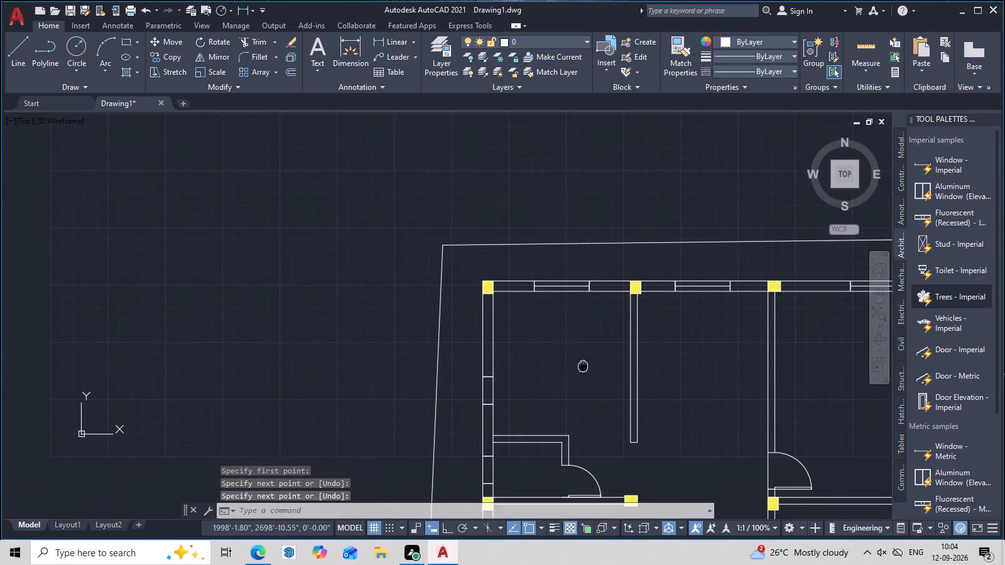
middle_click_drag(584, 364, 594, 358)
scroll(532, 427, "up", 3)
key("space")
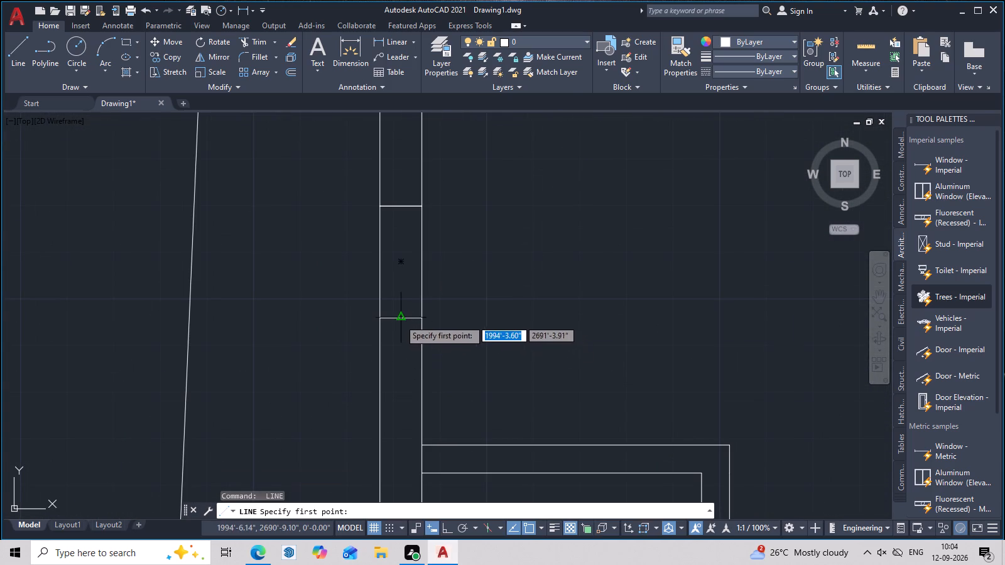
left_click(399, 320)
left_click(400, 206)
key("space")
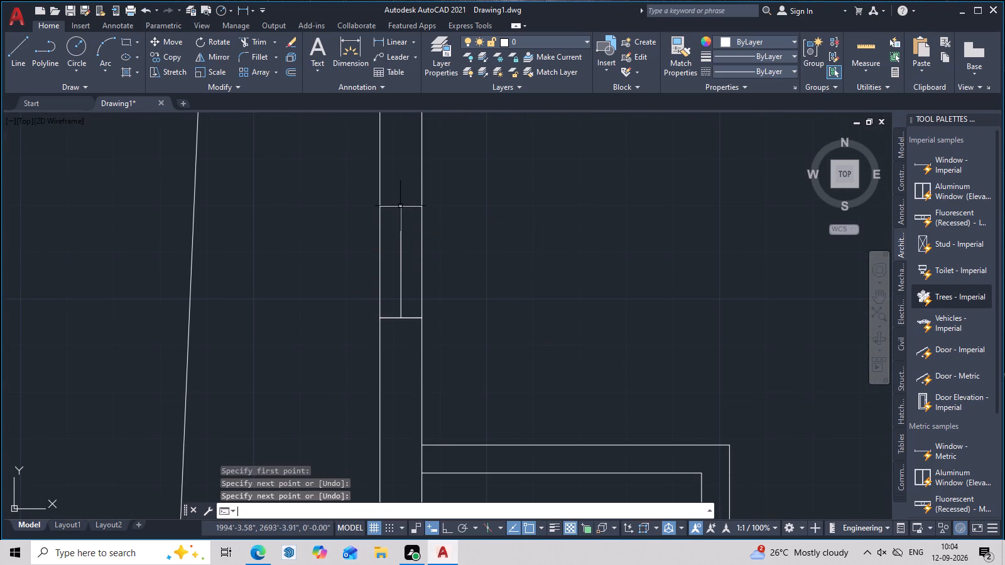
Draw a vertical centre line through the small room's window, just above the left exterior wall's middle column.
scroll(400, 206, "down", 2)
scroll(428, 291, "down", 1)
scroll(415, 348, "up", 3)
key("space")
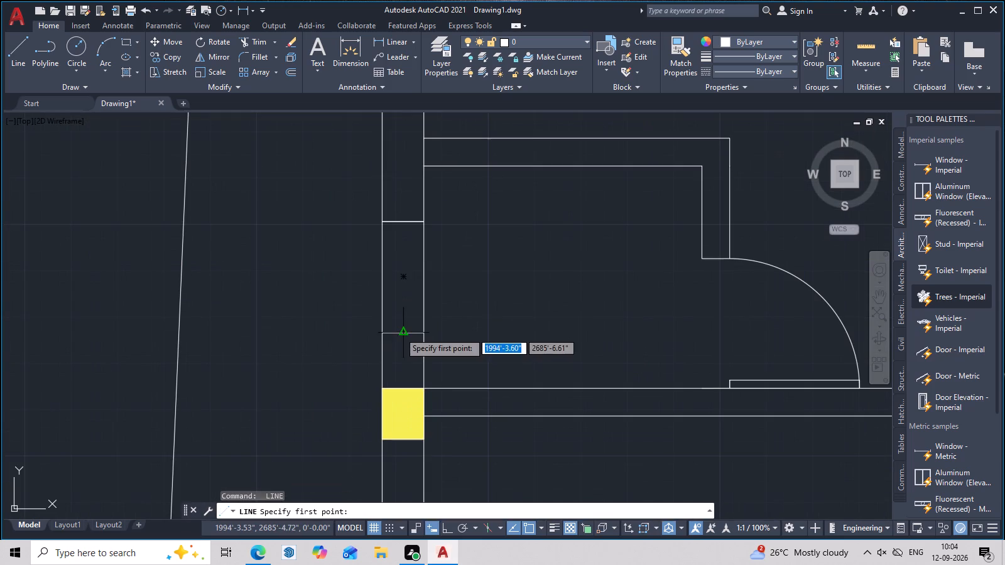
left_click(399, 331)
left_click(404, 221)
key("space")
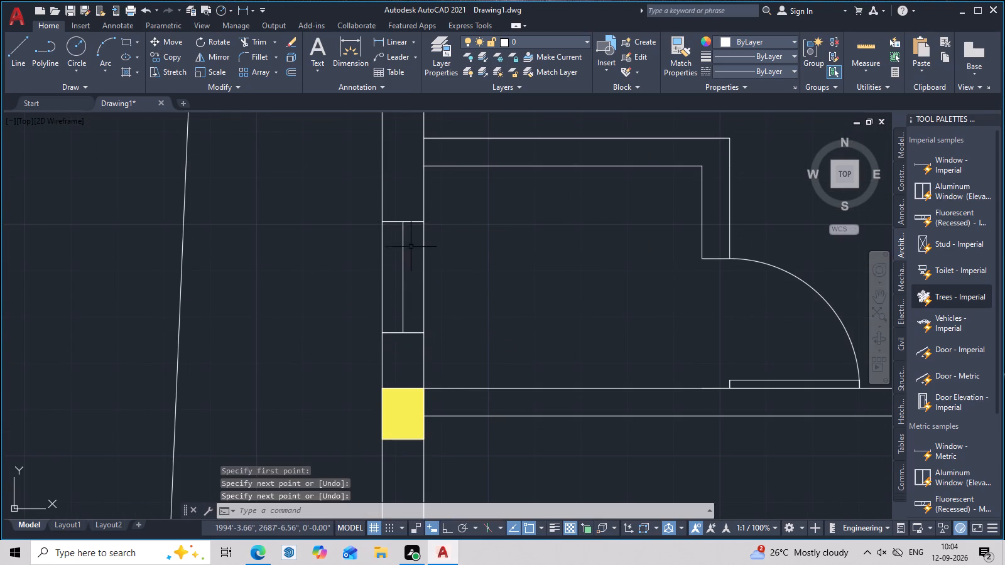
Draw a vertical centre line through the left exterior wall's window below the middle column, joining its end-line midpoints.
scroll(411, 248, "down", 3)
middle_click_drag(434, 377, 466, 309)
scroll(438, 295, "up", 2)
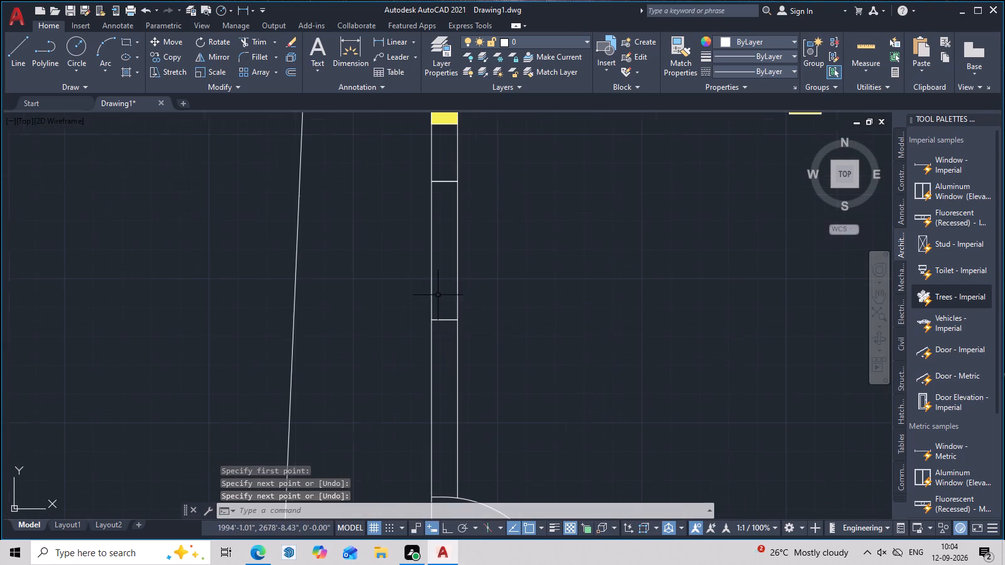
key("space")
left_click(446, 322)
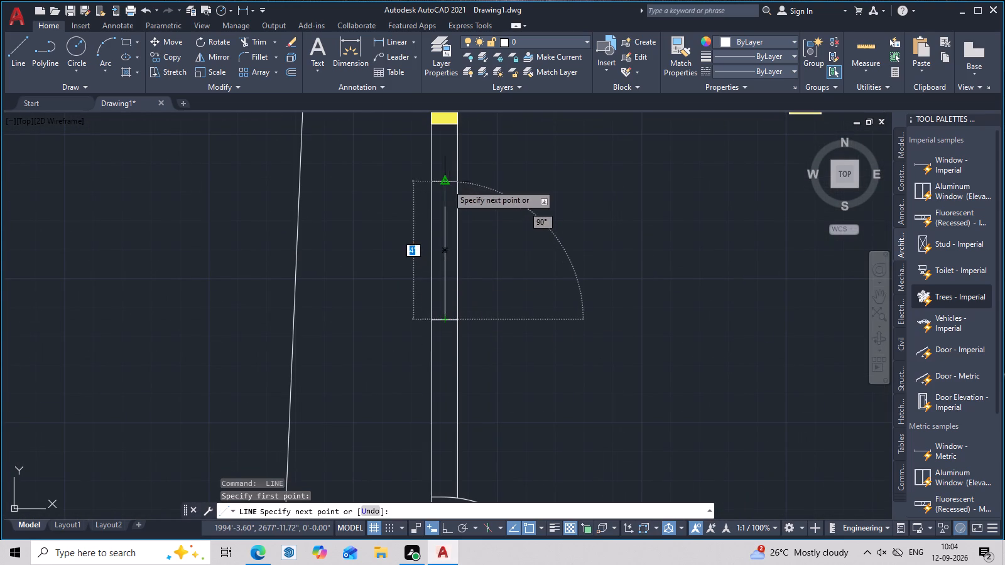
left_click(447, 184)
key("space")
Draw a horizontal centre line through the bottom exterior wall's window between the corner column and the double-door column.
scroll(487, 229, "down", 2)
middle_click_drag(558, 383, 551, 344)
scroll(524, 355, "up", 2)
middle_click_drag(512, 355, 446, 367)
key("space")
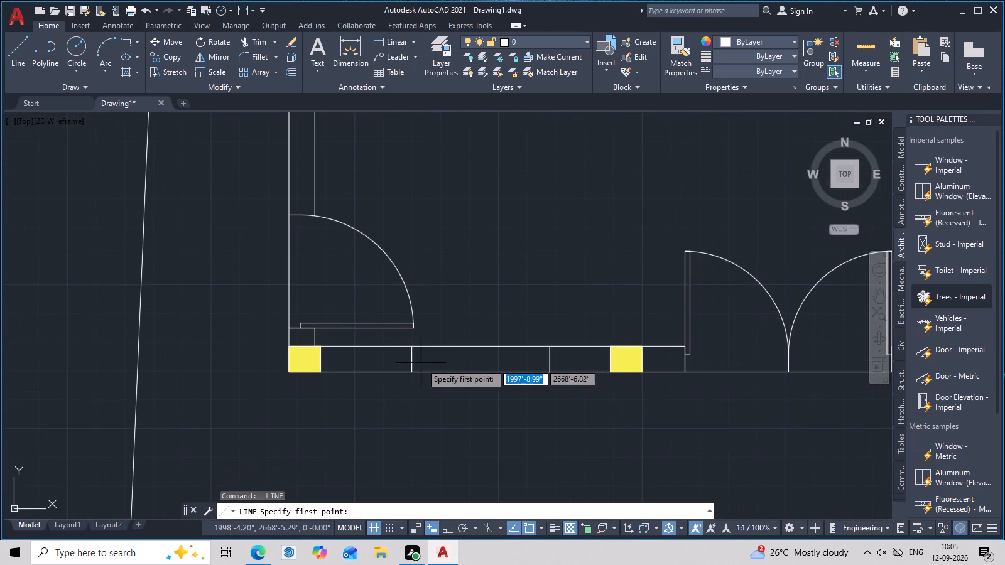
left_click(412, 356)
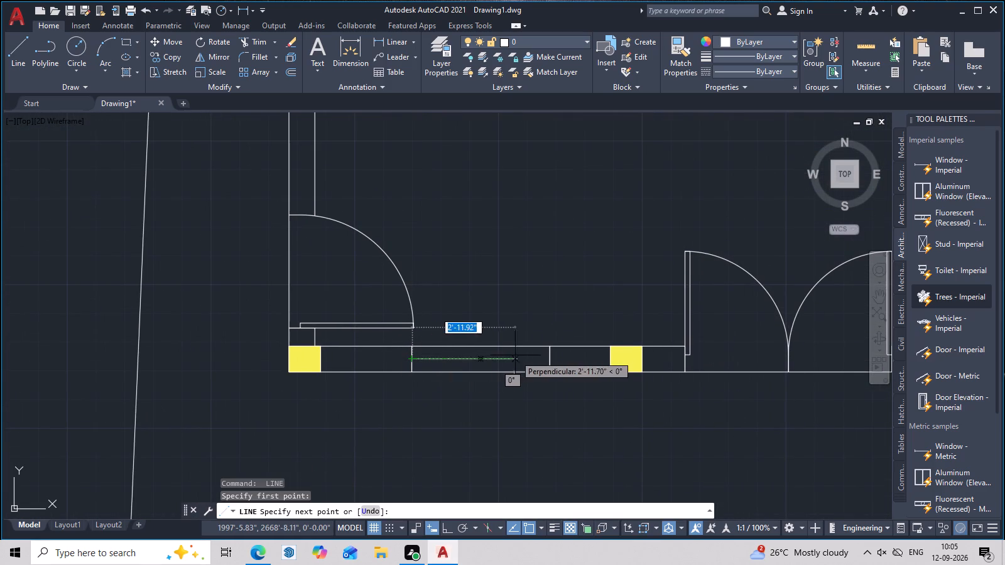
left_click(549, 357)
key("space")
Examine the windows, doors and columns across the whole floor plan, including the upper-left rooms.
scroll(552, 364, "down", 2)
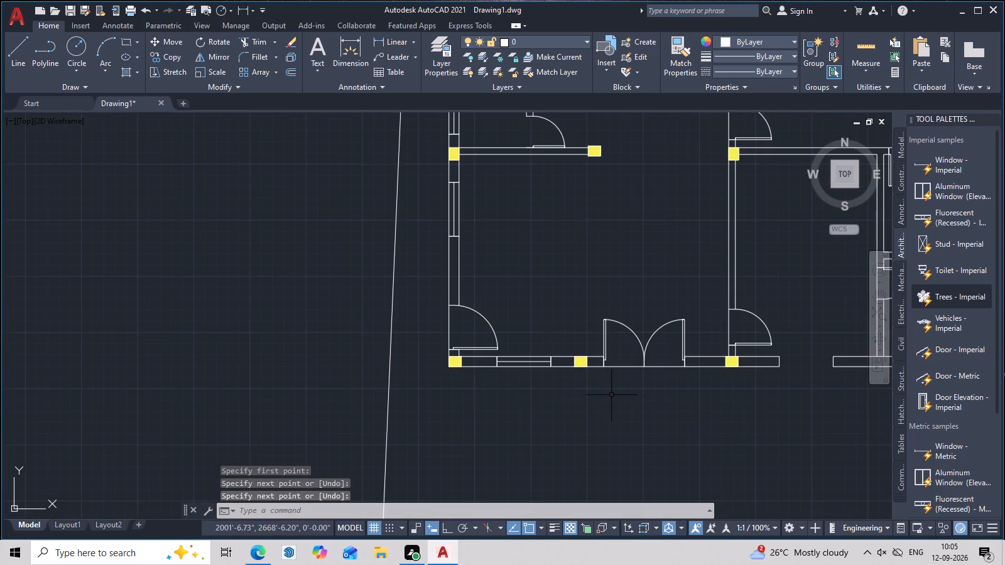
middle_click_drag(639, 398, 509, 416)
scroll(729, 380, "down", 1)
middle_click_drag(725, 382, 683, 450)
key("Escape")
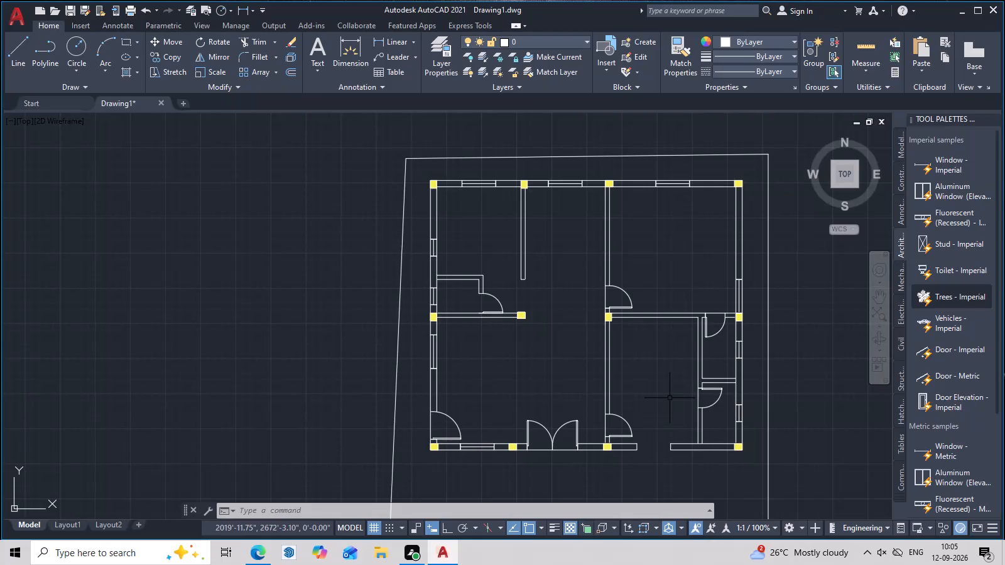
middle_click_drag(944, 335, 887, 307)
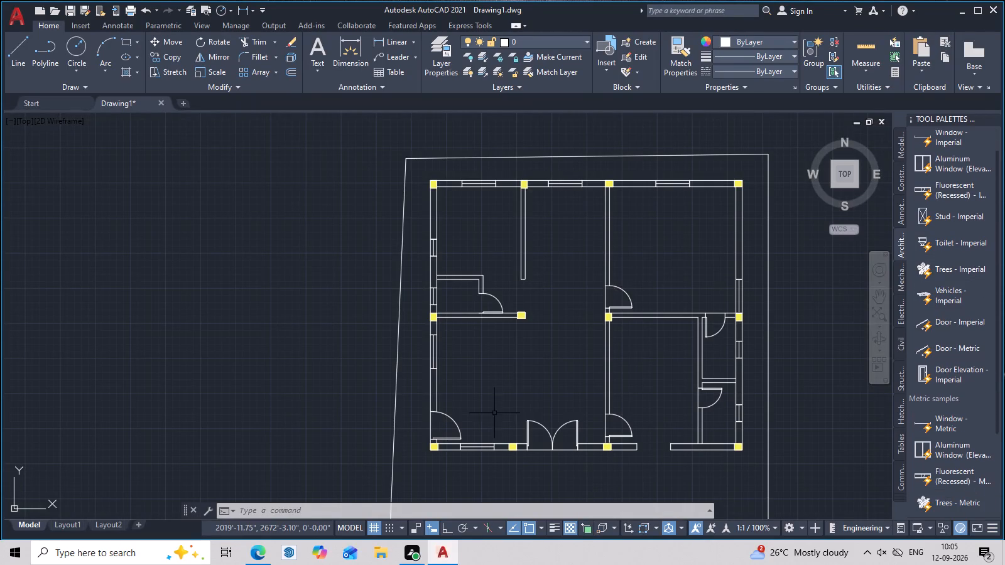
scroll(494, 413, "up", 1)
middle_click_drag(592, 382, 550, 365)
key("Escape")
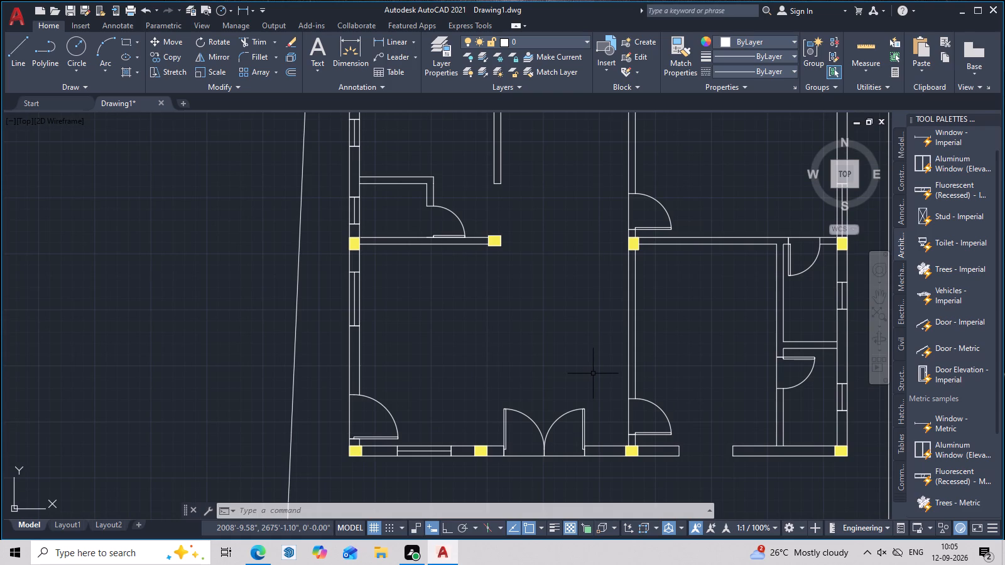
key("Escape")
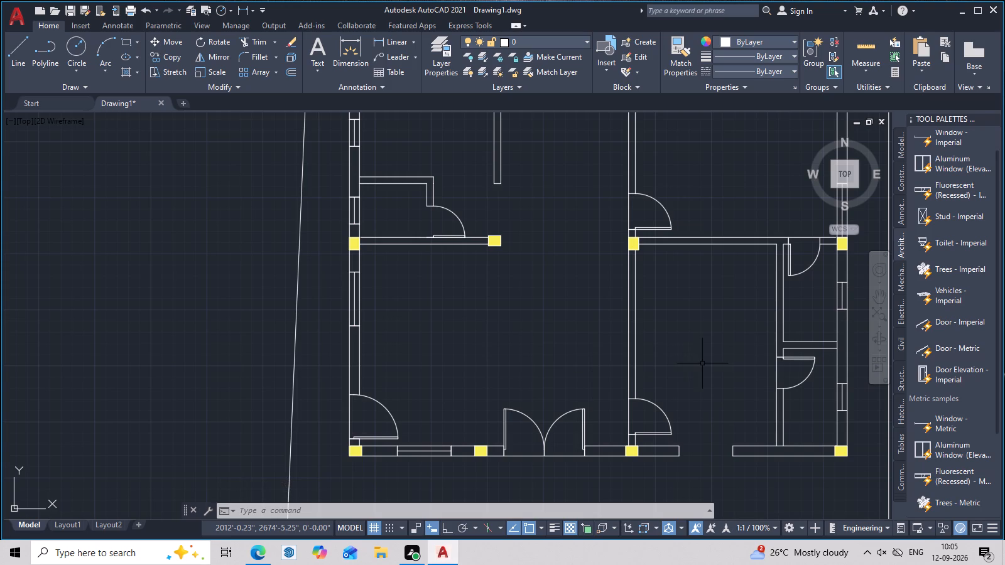
scroll(579, 379, "down", 1)
middle_click_drag(573, 381, 560, 429)
scroll(486, 254, "up", 2)
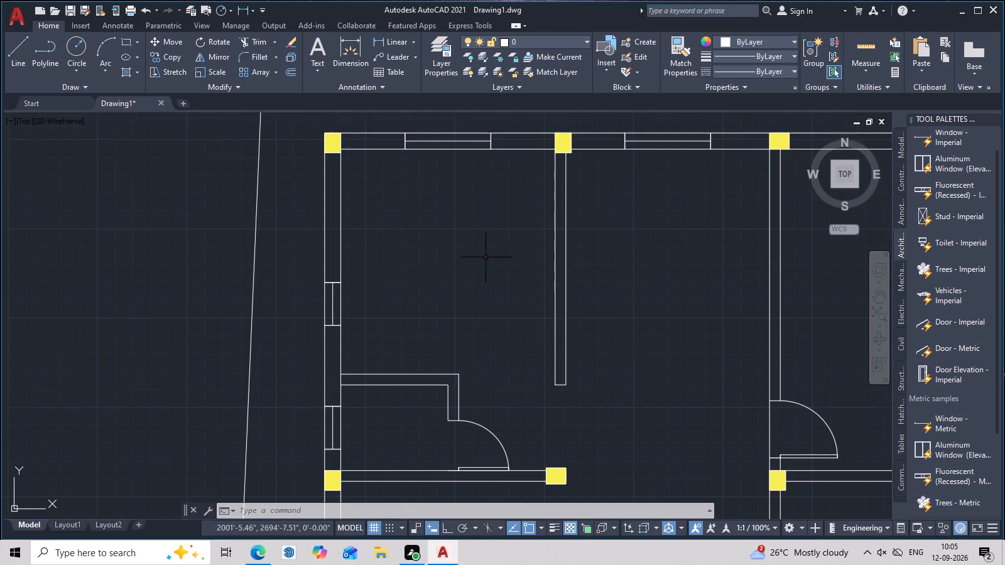
middle_click_drag(482, 280, 475, 331)
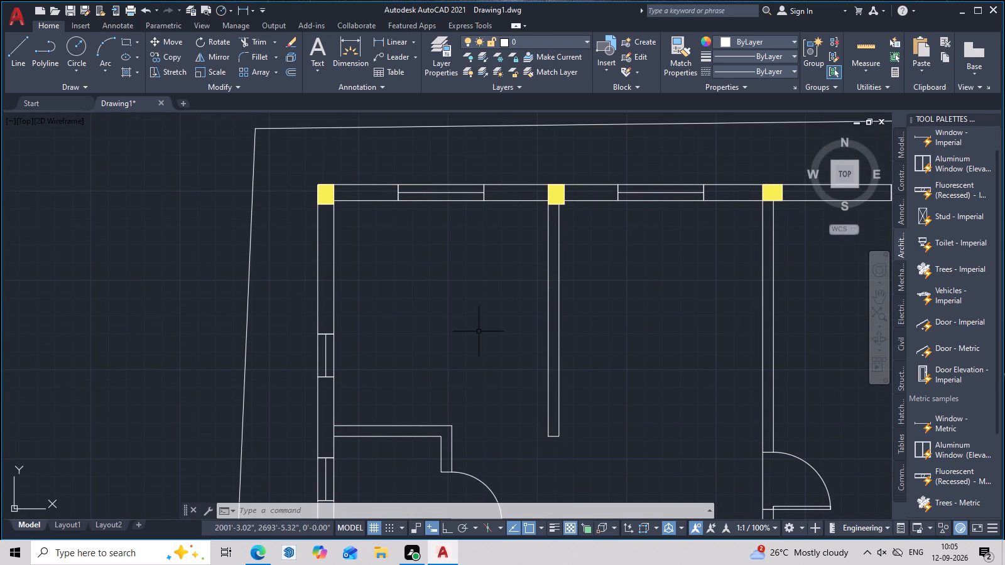
Offset the inner line of the left exterior wall, above its window, 2' into the upper-left room.
key("o")
key("space")
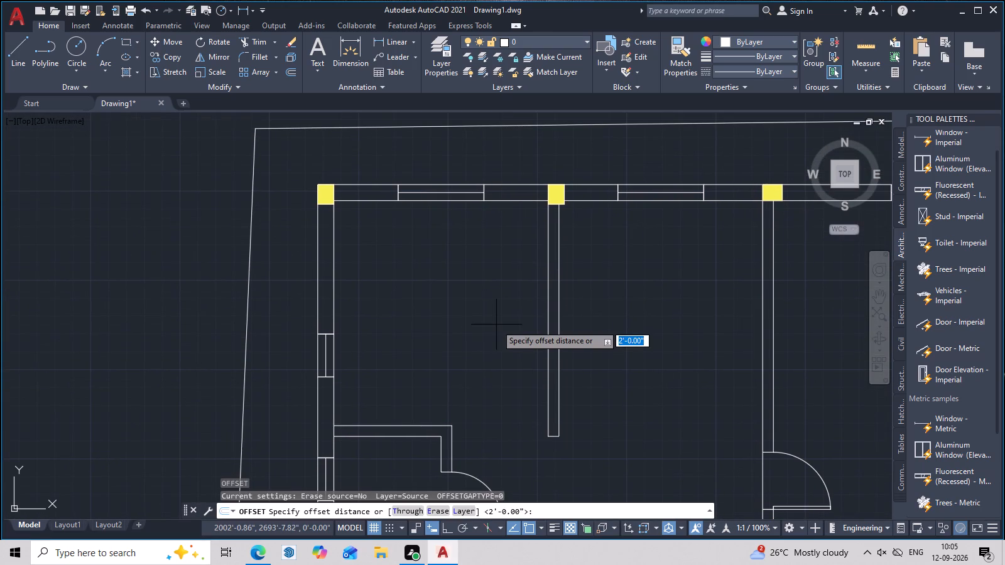
type("2'")
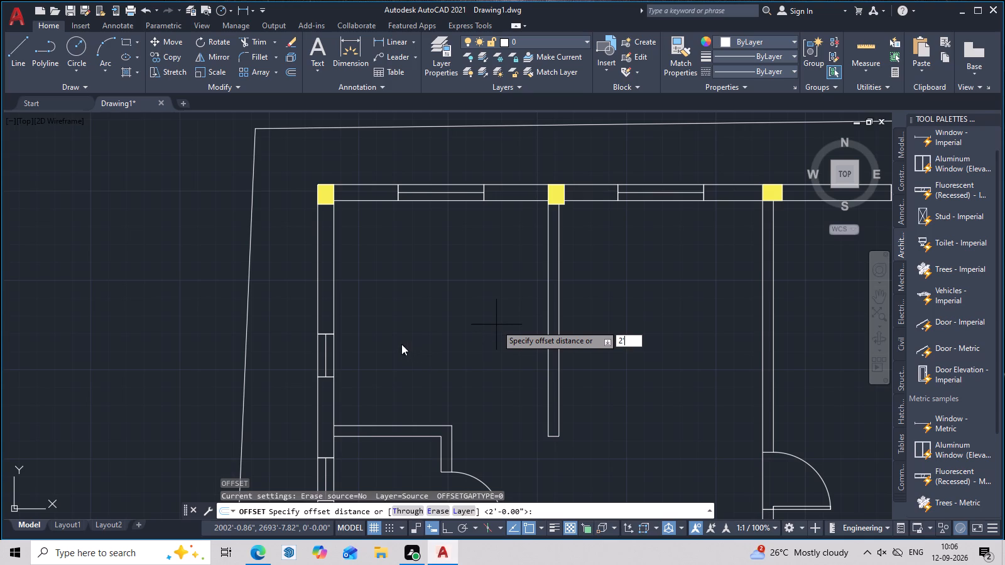
key("space")
left_click(332, 266)
left_click(399, 286)
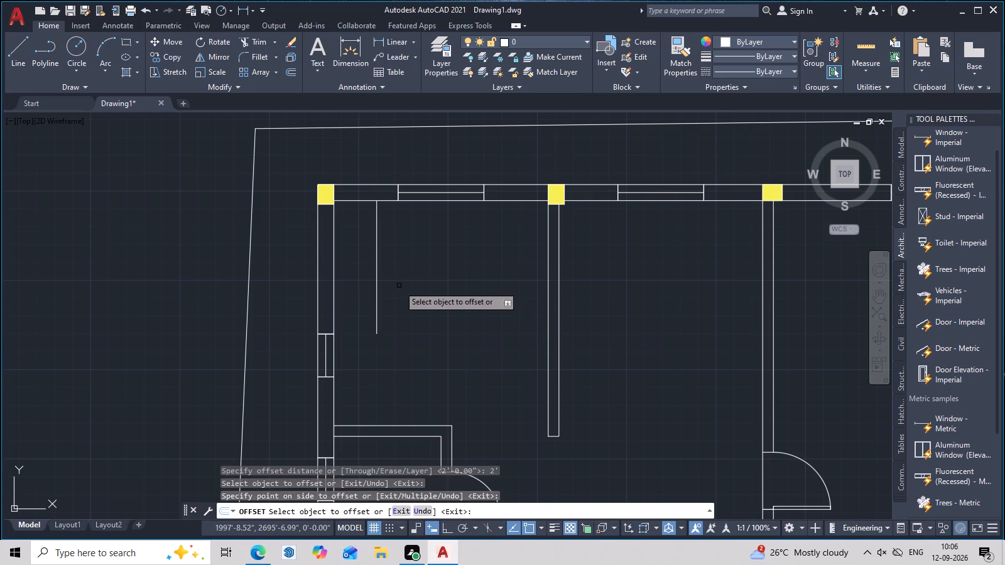
key("Escape")
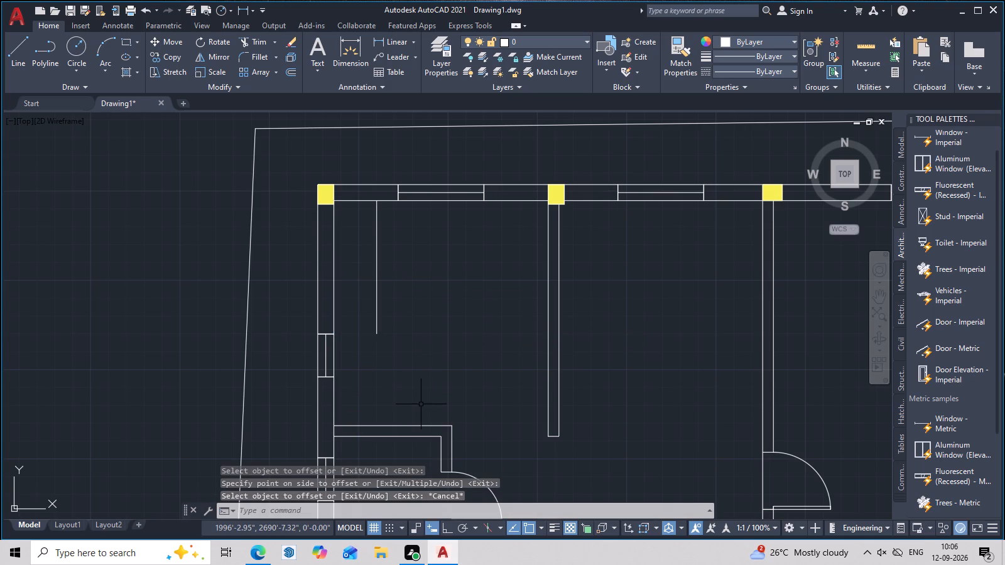
Extend the vertical offset line in the upper-left room down to the small room's partition wall.
key("e")
type("x")
key("space")
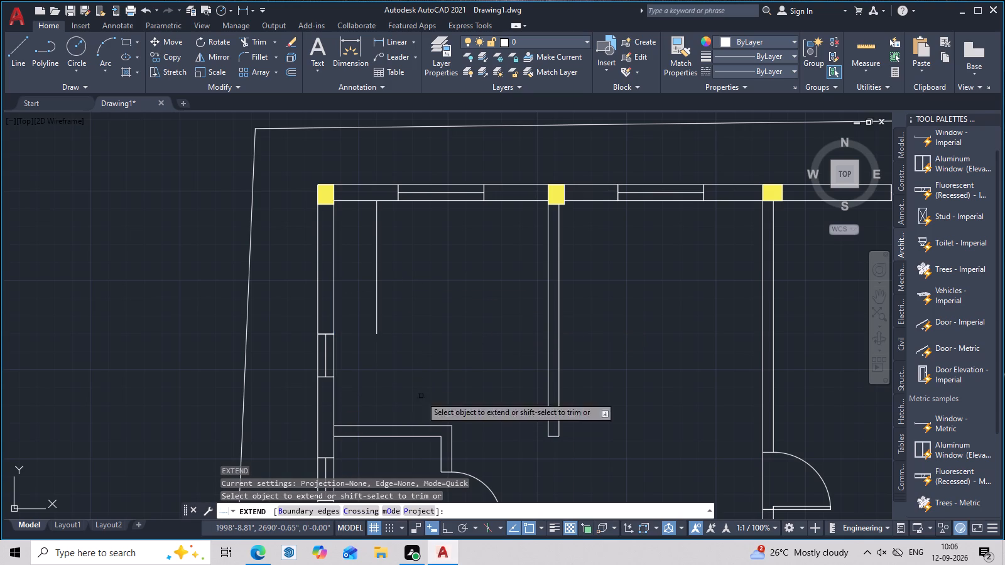
left_click(375, 278)
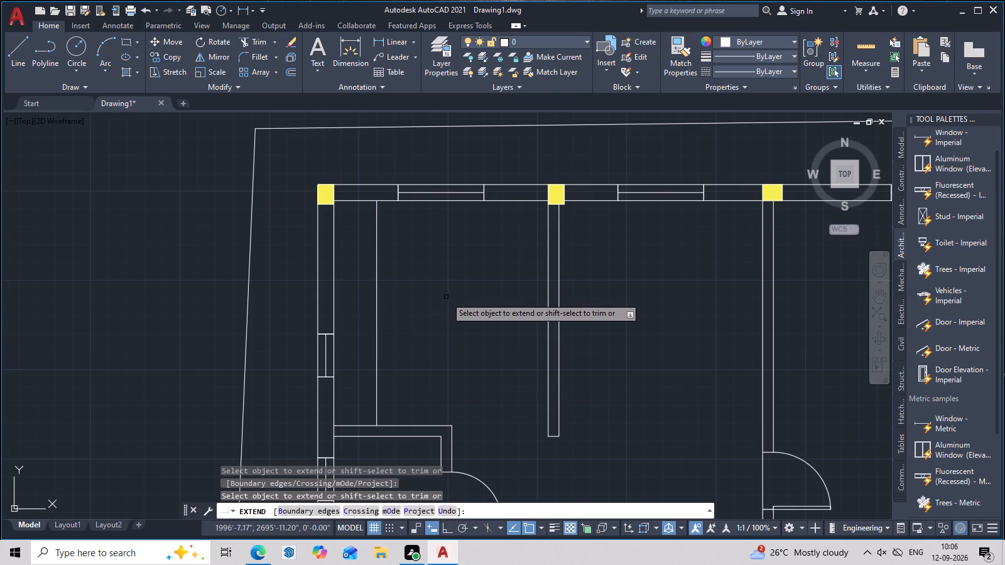
middle_click_drag(447, 298, 454, 345)
key("Escape")
Offset the top exterior wall's inner line, between the first window and the second column, 2' down into the upper-left room.
type("o")
key("space")
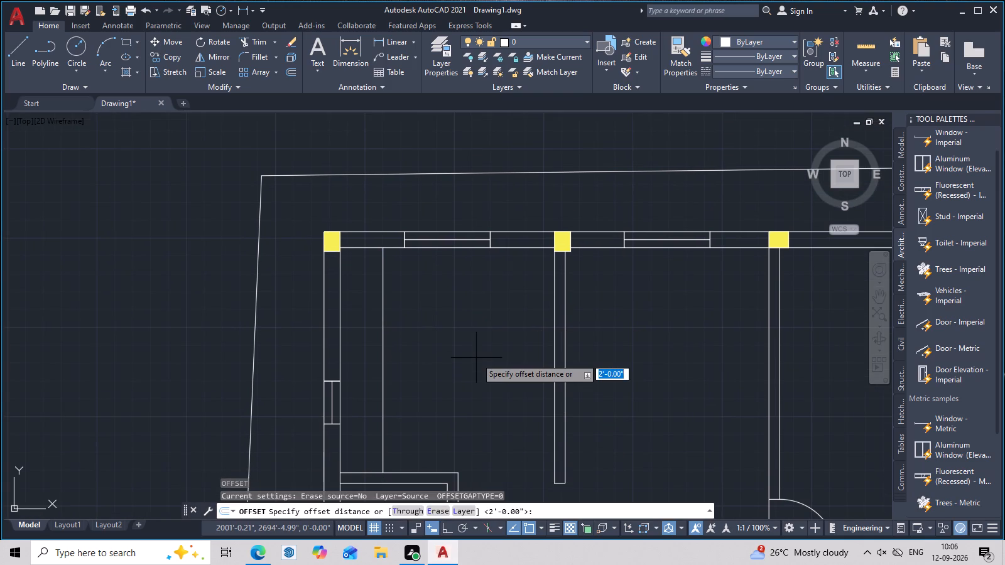
key("Return")
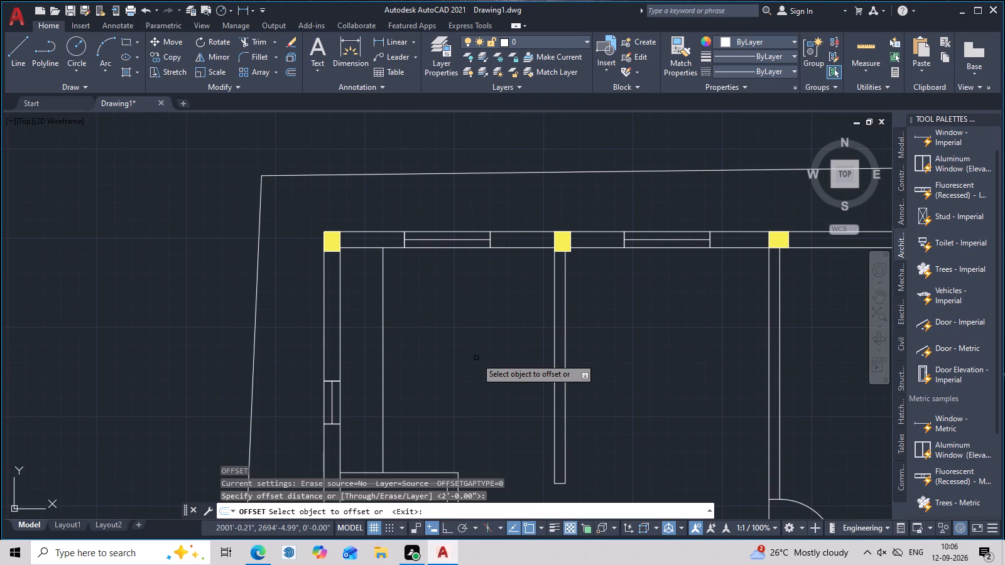
key("space")
key("space")
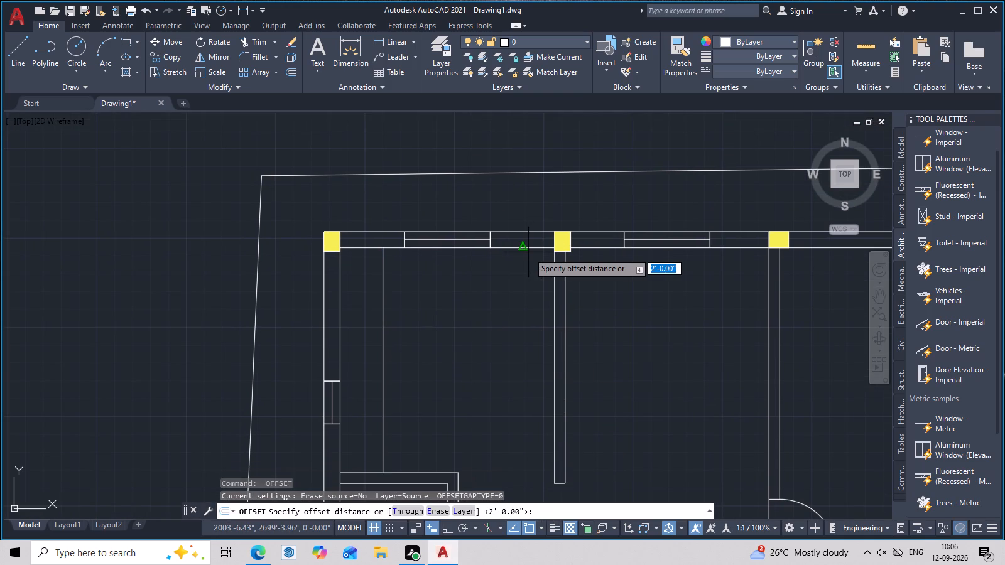
key("space")
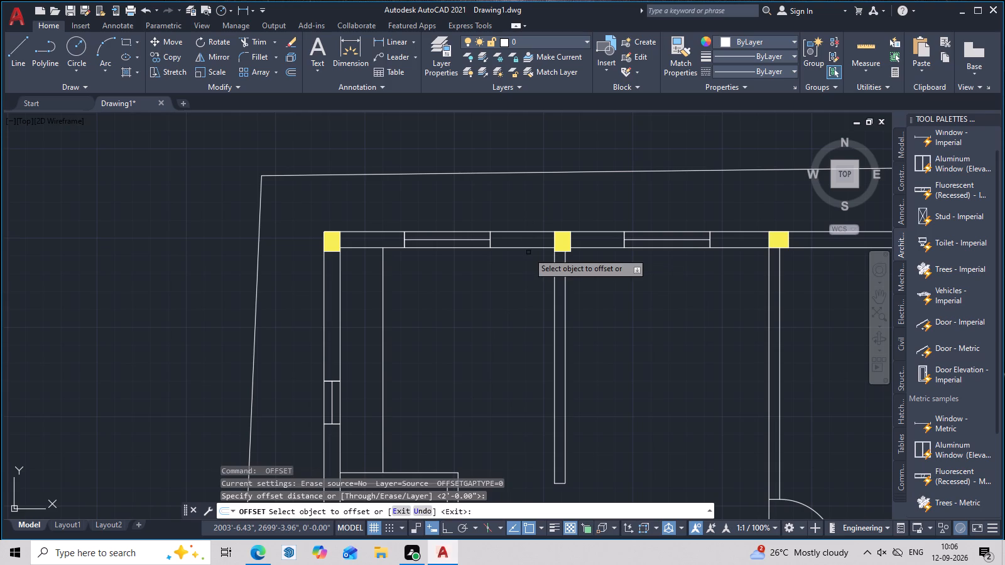
left_click(530, 248)
left_click(502, 322)
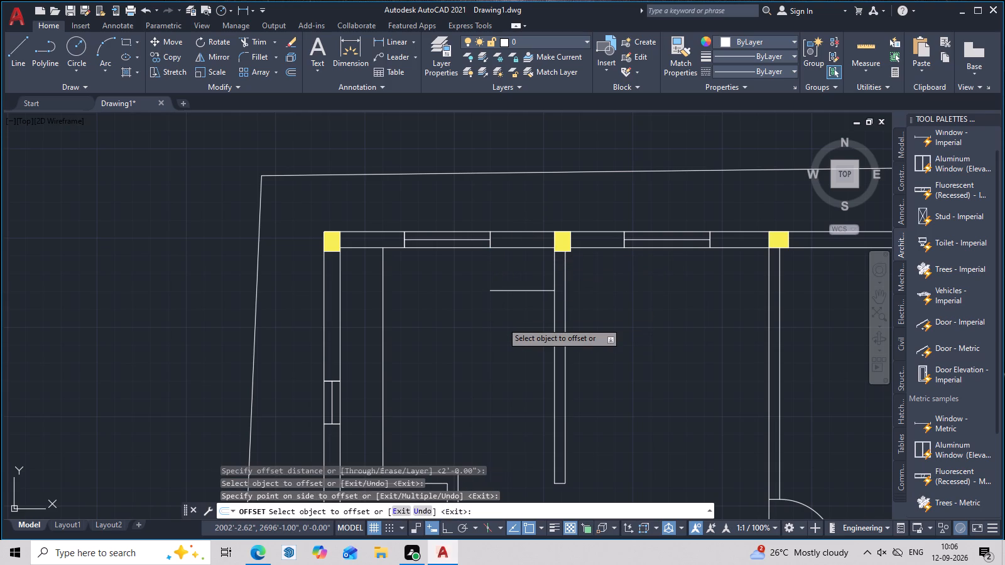
key("Escape")
Extend the horizontal offset line past the vertical offset line to the left exterior wall's inner face.
type("ex")
key("space")
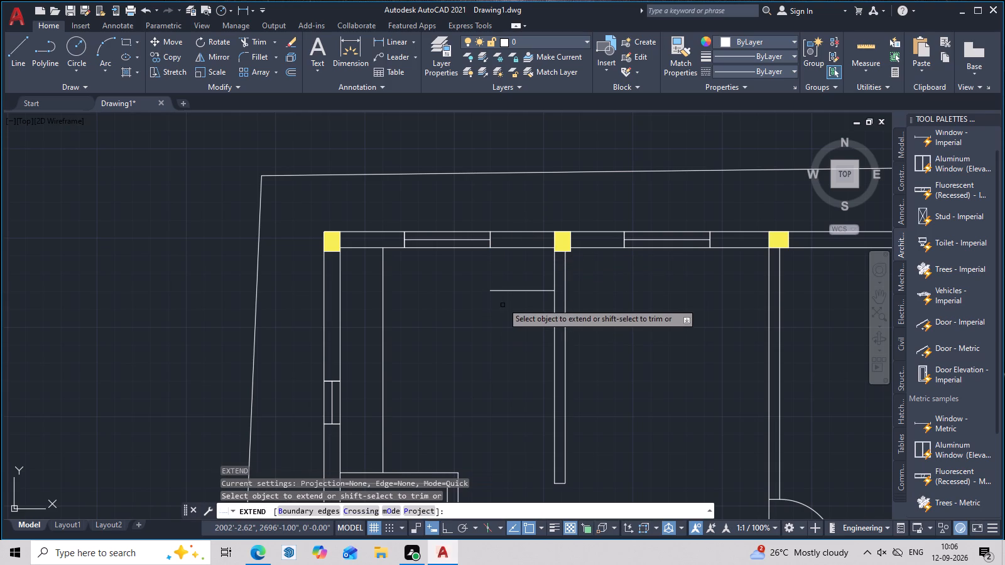
left_click(503, 290)
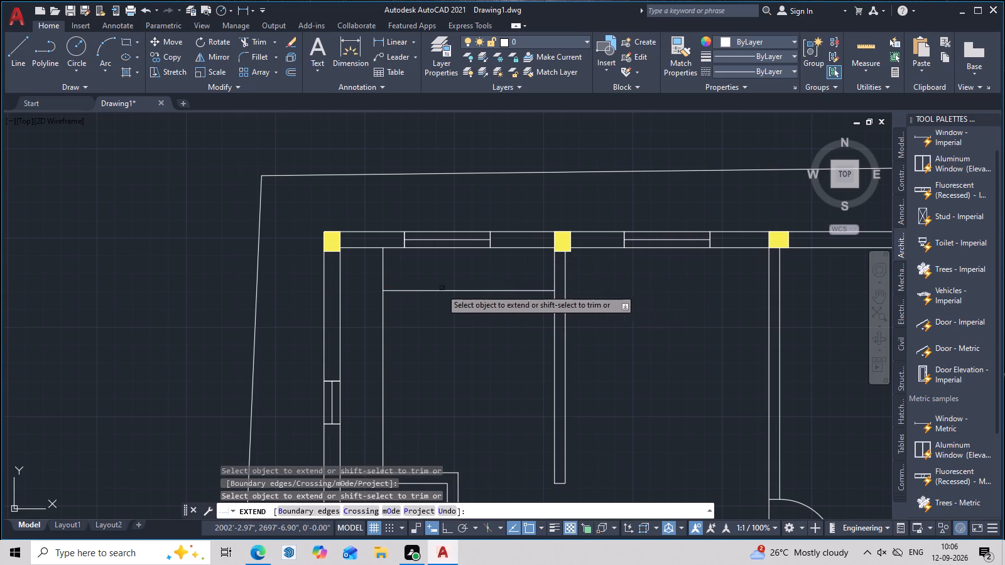
left_click(432, 290)
middle_click_drag(425, 348, 475, 339)
key("Escape")
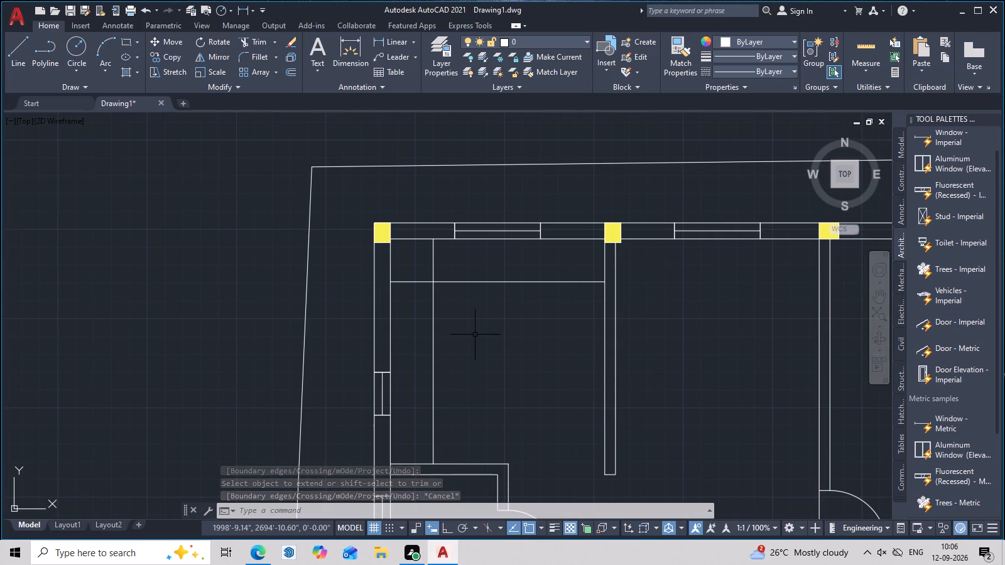
key("Escape")
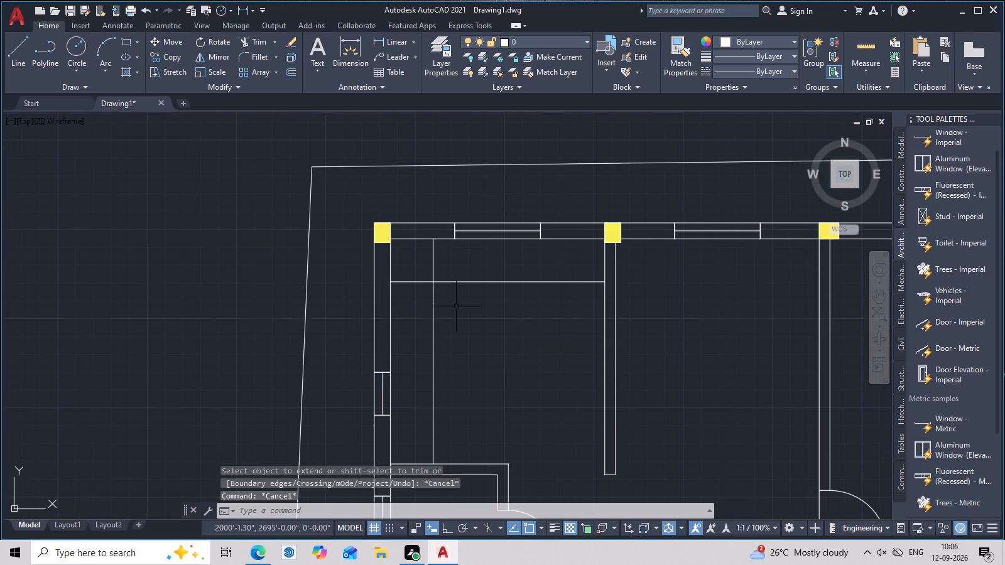
Trim both offset lines beyond their crossing in the upper-left room to leave a clean L-shaped corner.
middle_click_drag(450, 306, 452, 294)
type("tr")
key("space")
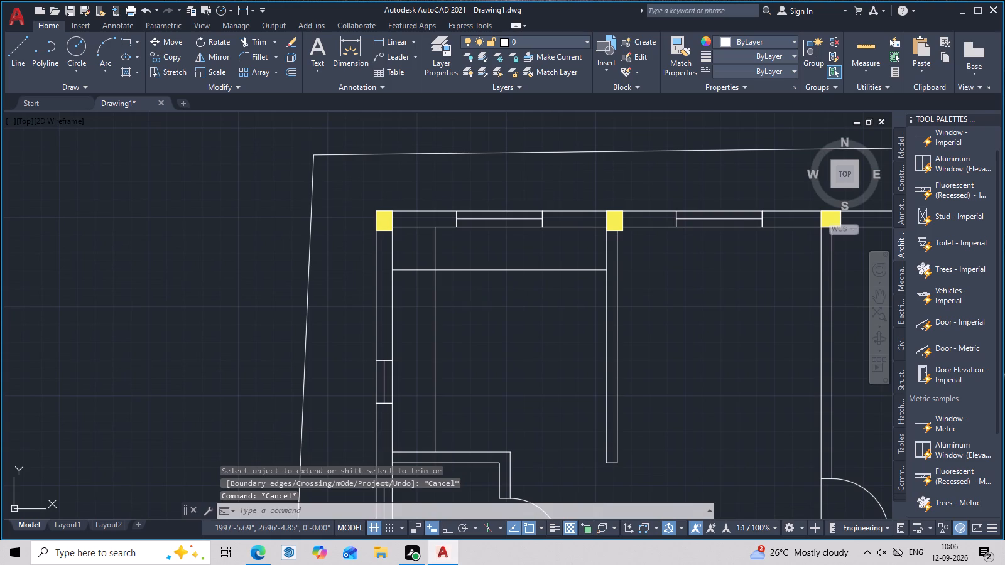
left_click(417, 273)
left_click(417, 267)
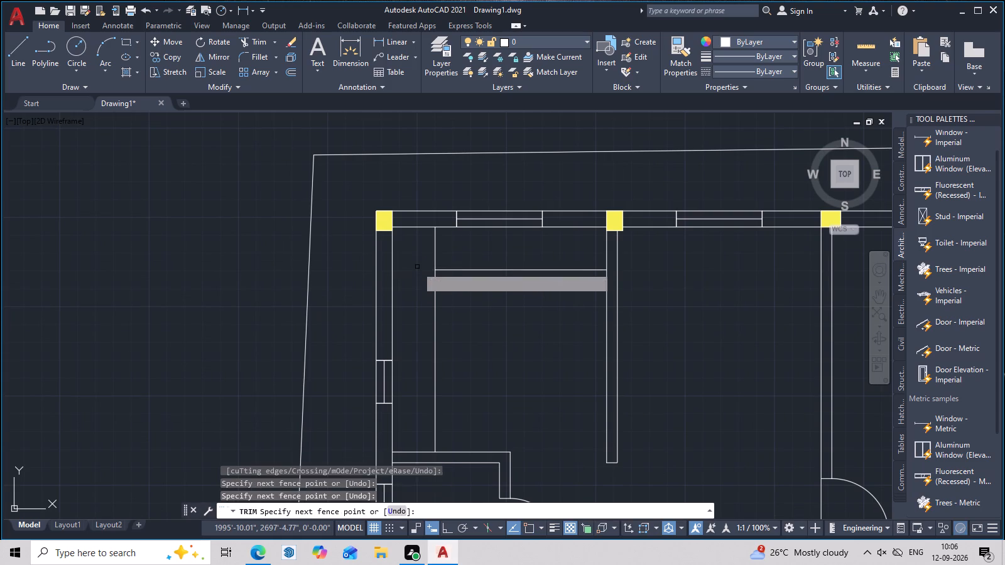
left_click(437, 254)
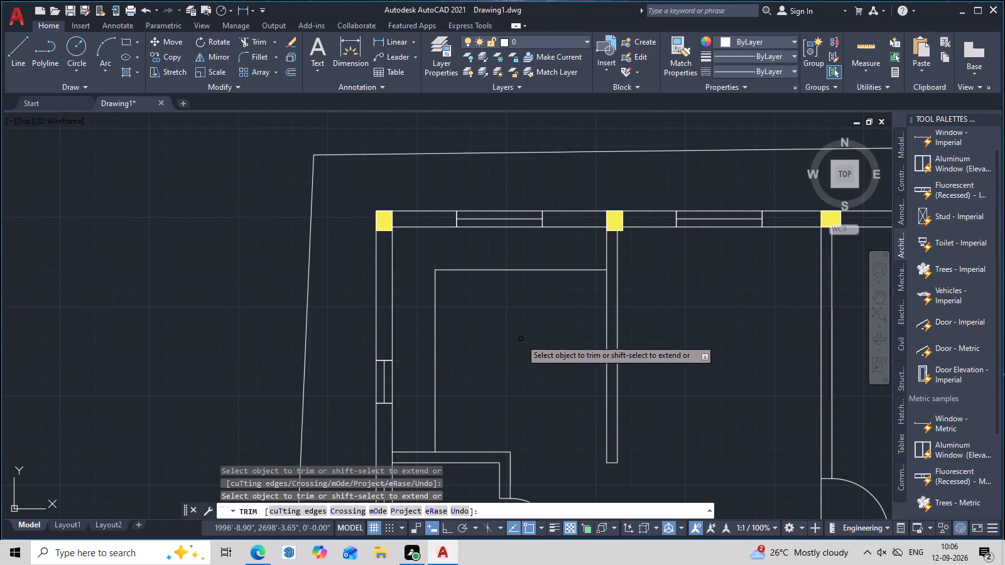
middle_click_drag(533, 314, 543, 290)
key("Escape")
Examine the L-shaped outline in the upper-left room, the small room below it and the adjoining rooms.
middle_click_drag(508, 374, 513, 362)
scroll(506, 366, "up", 2)
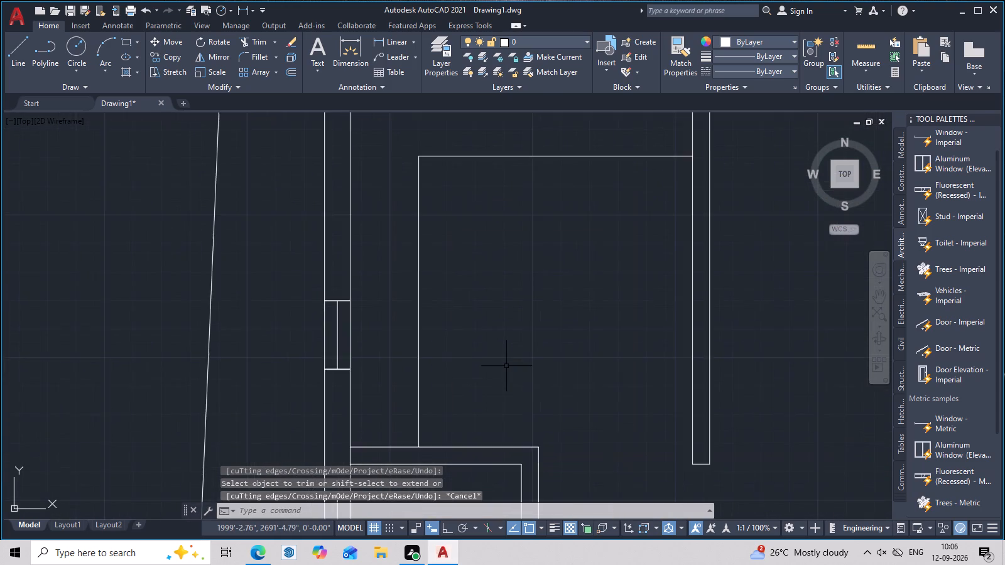
middle_click_drag(506, 367, 520, 355)
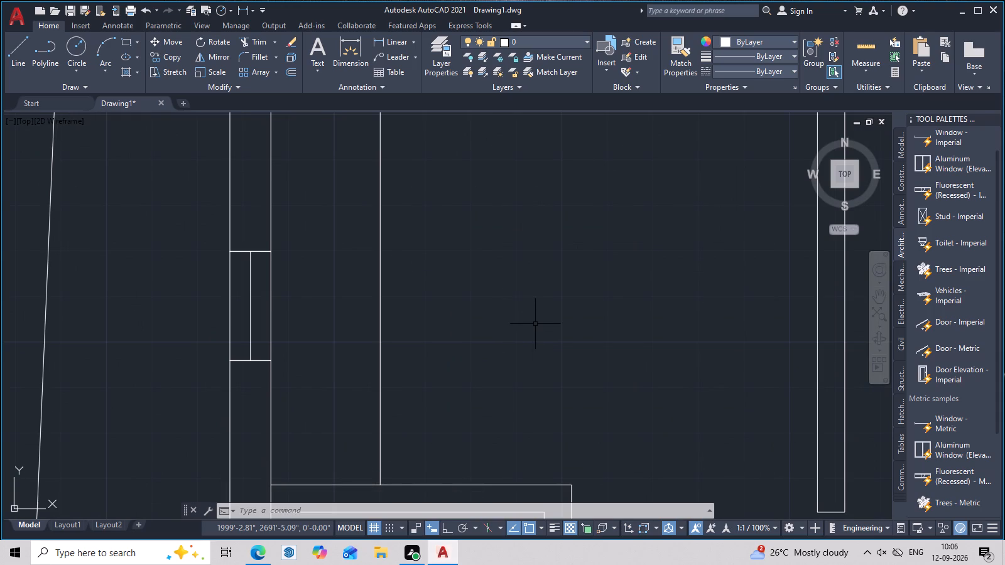
scroll(496, 305, "down", 2)
middle_click_drag(497, 297, 504, 240)
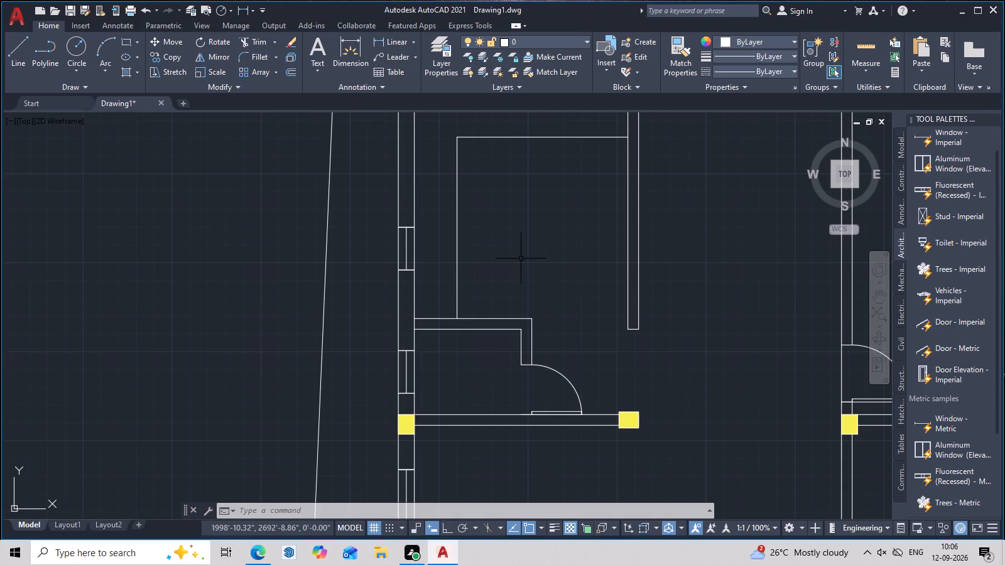
middle_click_drag(521, 262, 475, 316)
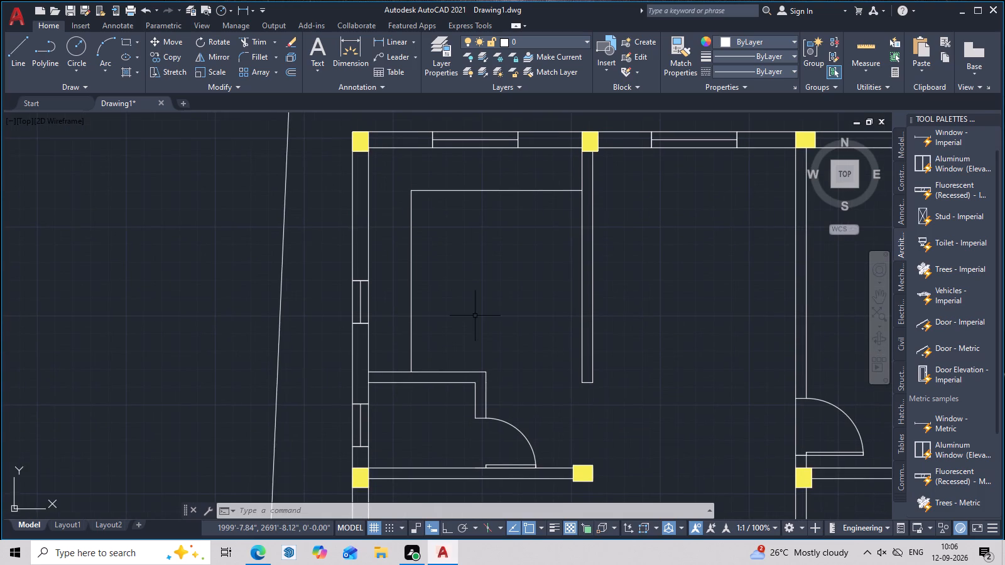
scroll(475, 316, "up", 1)
scroll(475, 316, "down", 2)
middle_click_drag(480, 316, 444, 320)
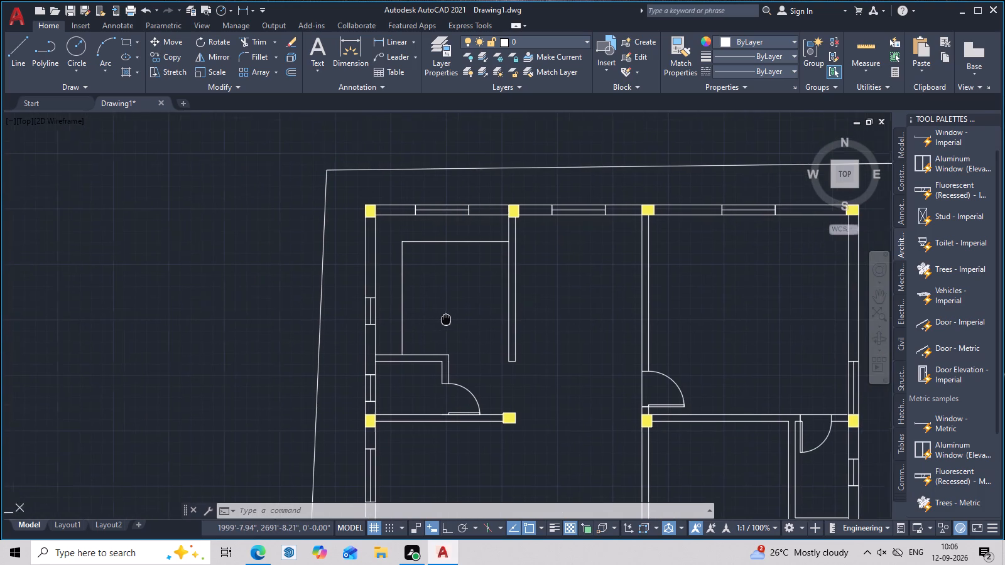
middle_click_drag(444, 320, 441, 320)
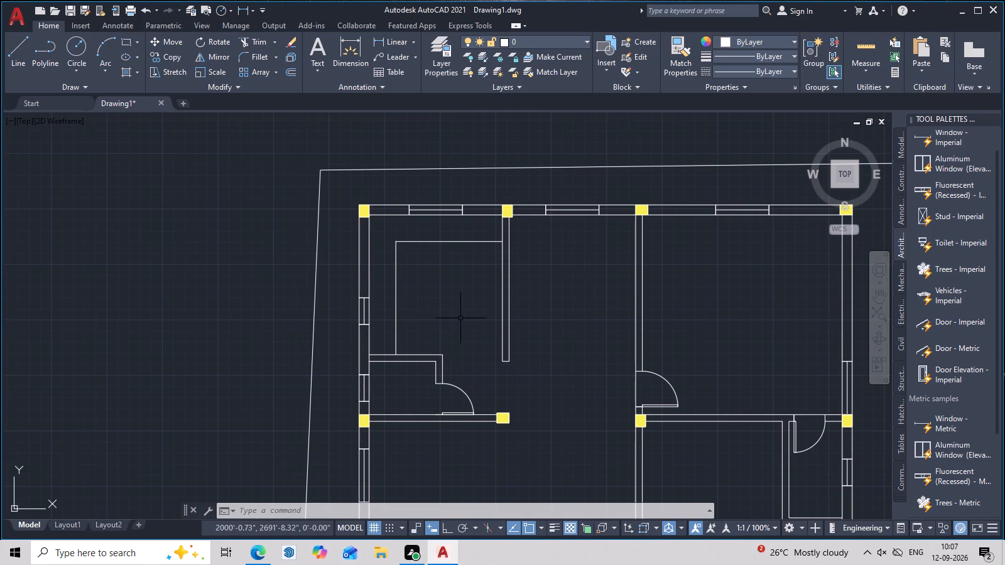
key("Escape")
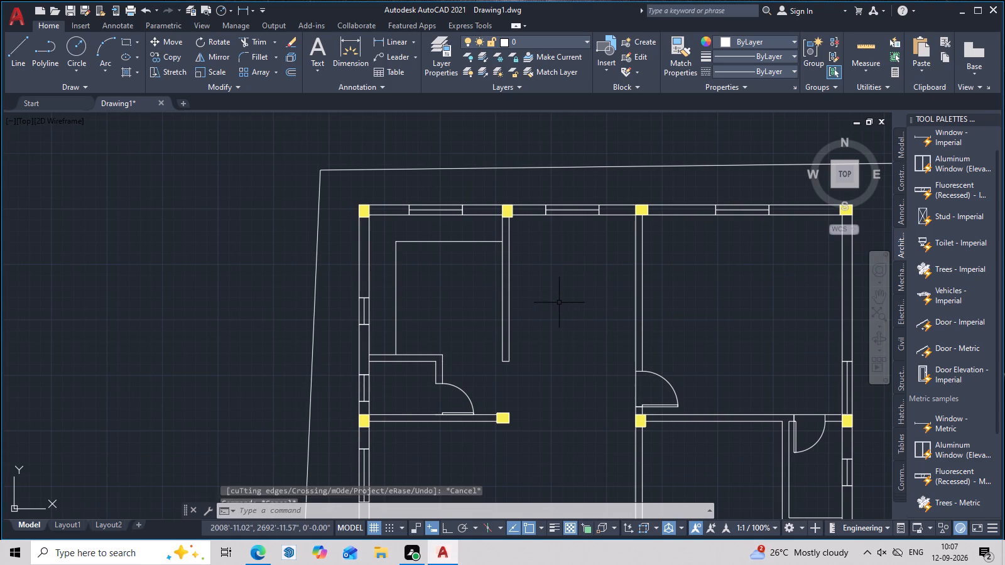
middle_click_drag(463, 301, 528, 279)
scroll(433, 332, "up", 2)
middle_click_drag(433, 325, 447, 309)
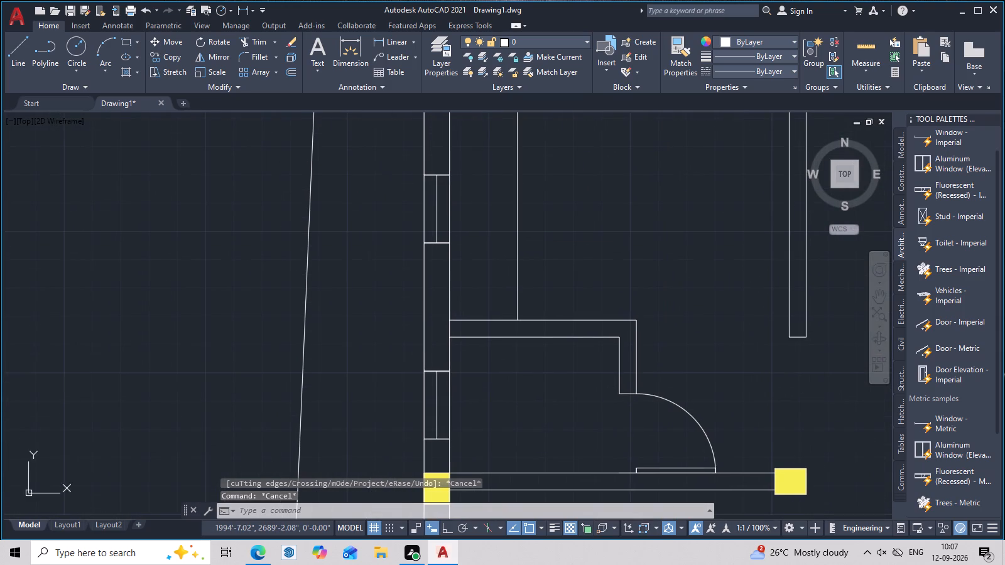
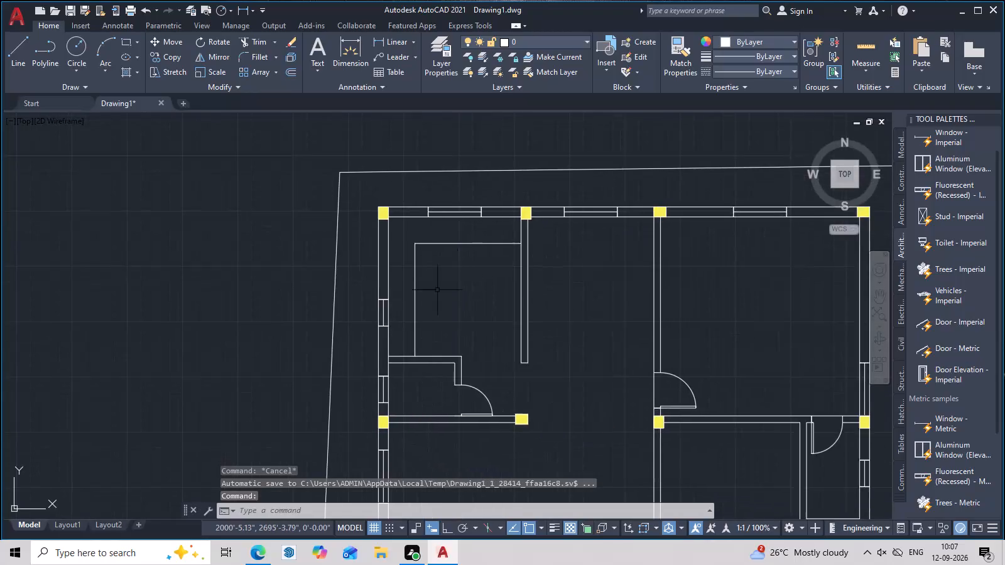
Draw a rectangle about 1'-3" by 2'-3" inside the counter's lower left leg, just above the small room's wall.
scroll(418, 303, "up", 3)
scroll(418, 301, "down", 3)
middle_click_drag(394, 315, 410, 283)
scroll(411, 282, "up", 2)
middle_click(422, 300)
scroll(424, 300, "up", 2)
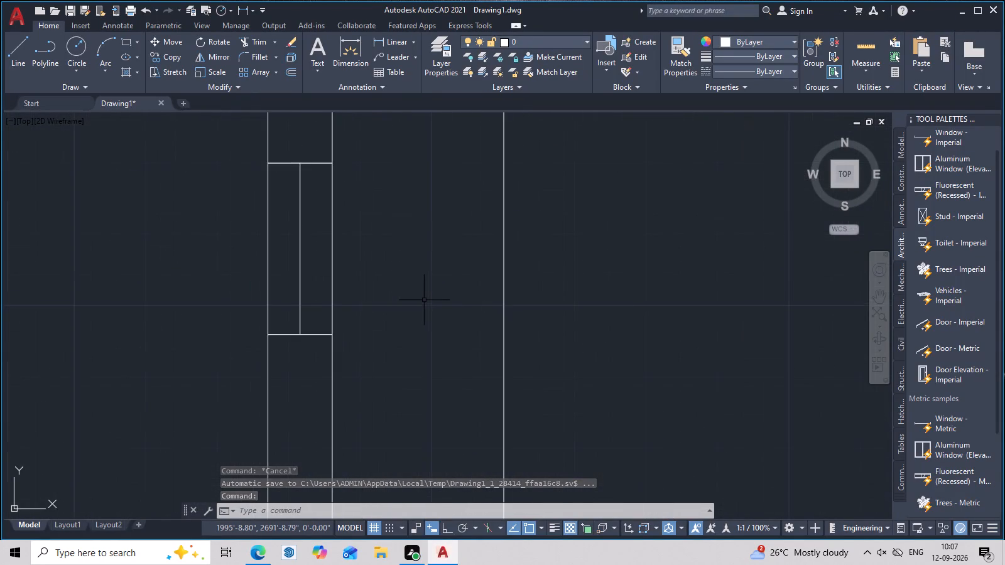
scroll(424, 300, "down", 2)
type("rec")
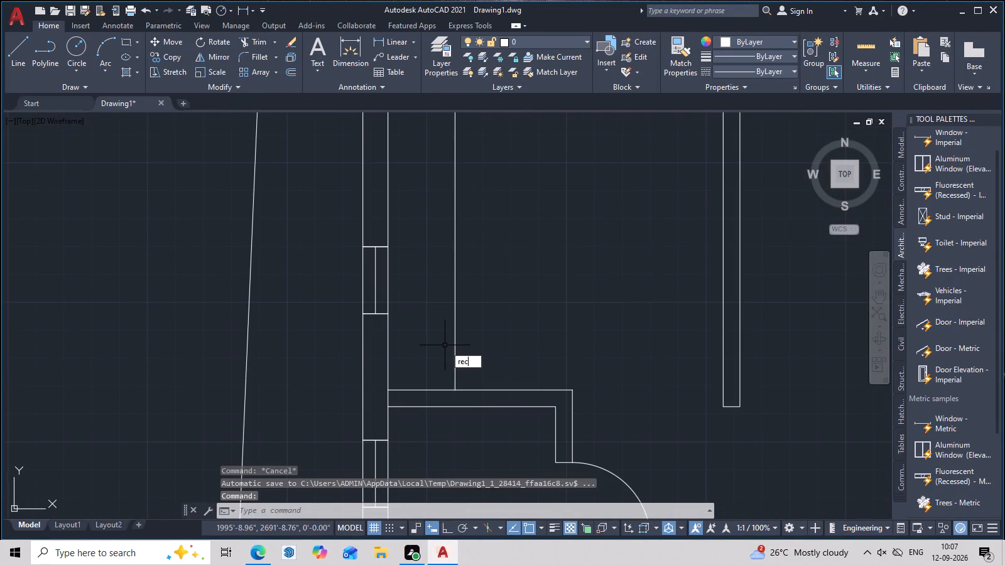
key("space")
scroll(430, 313, "up", 2)
left_click(362, 277)
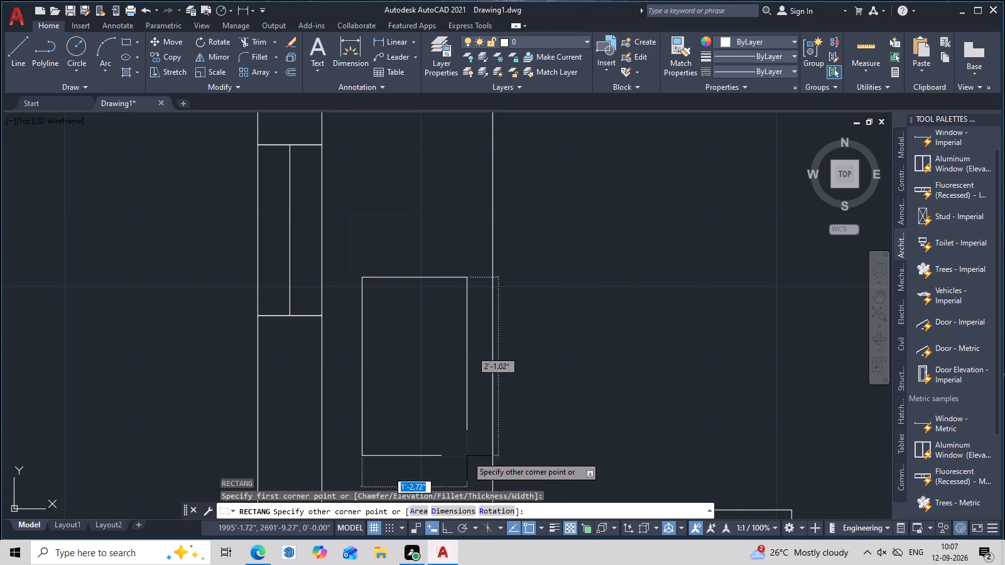
middle_click_drag(467, 456, 467, 372)
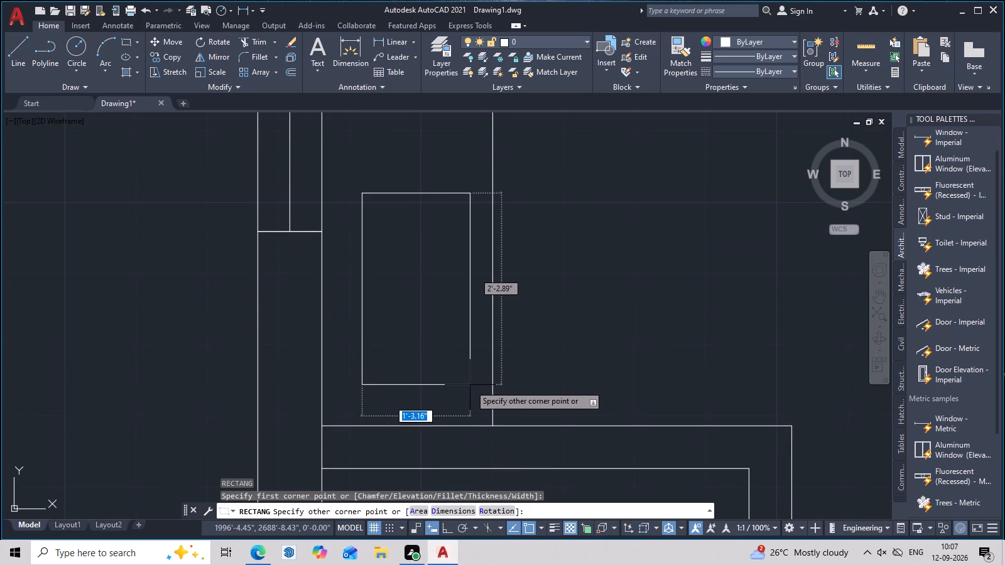
left_click(475, 390)
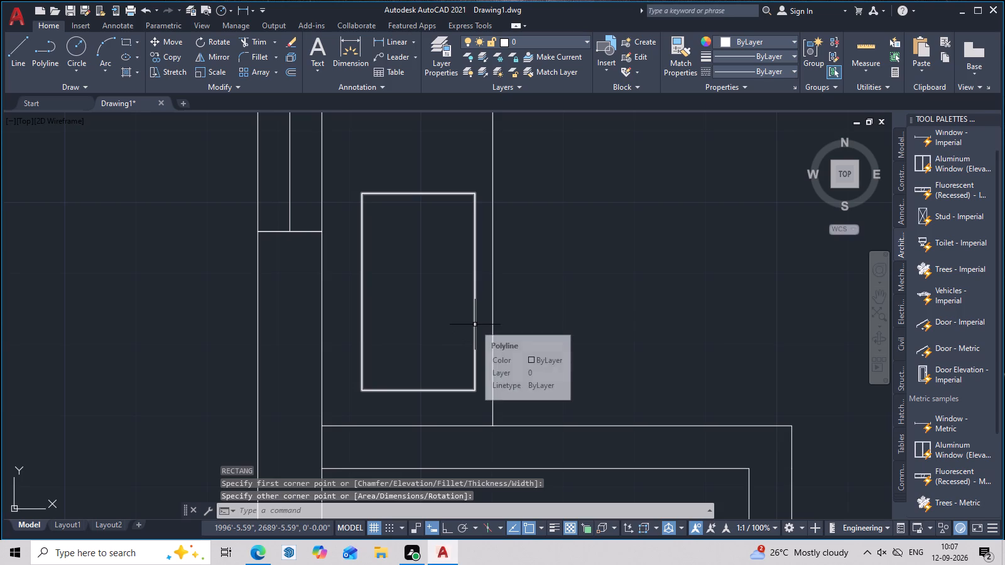
key("Escape")
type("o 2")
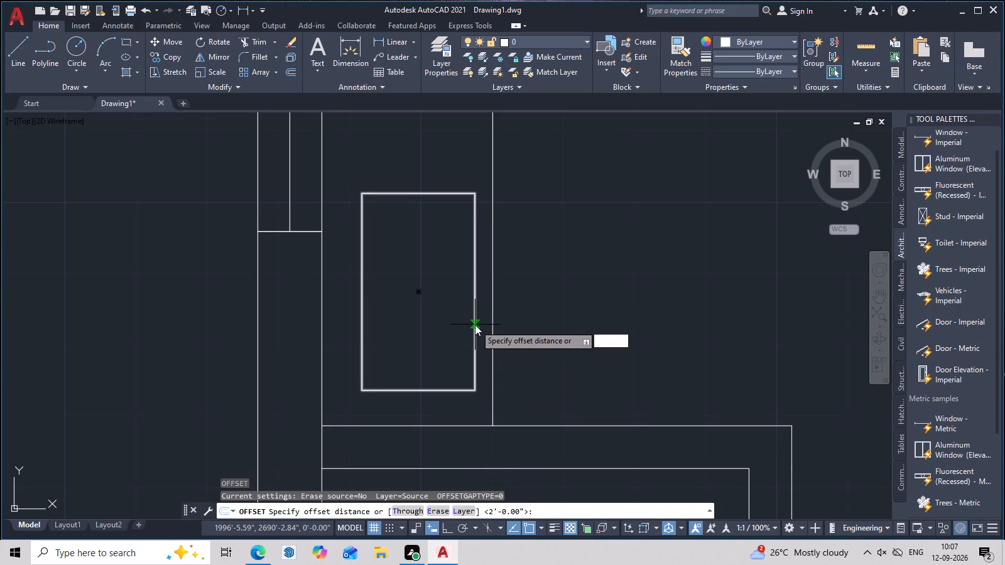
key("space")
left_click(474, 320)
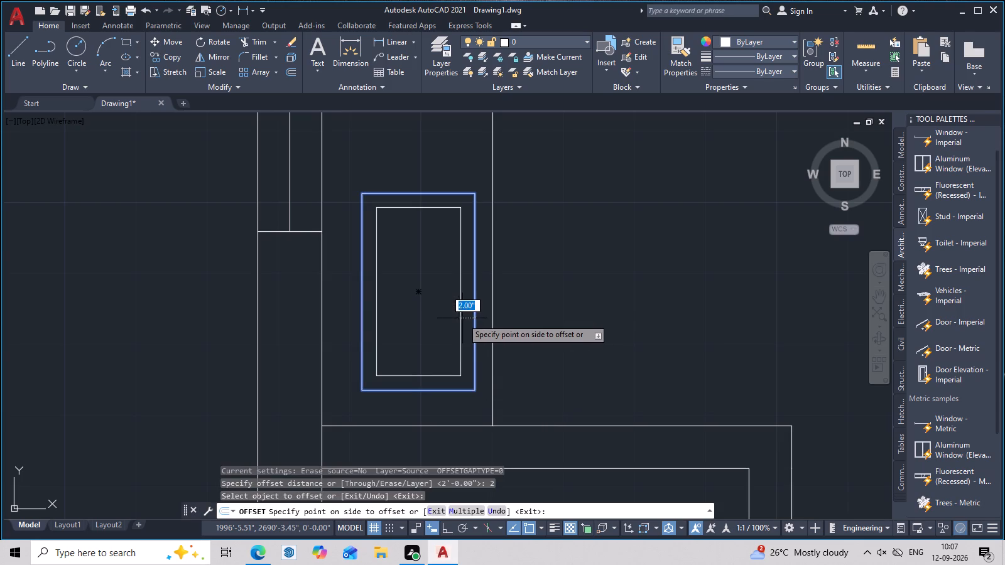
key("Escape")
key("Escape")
Offset the new rectangle on the counter 1" inward.
type("o 1")
key("space")
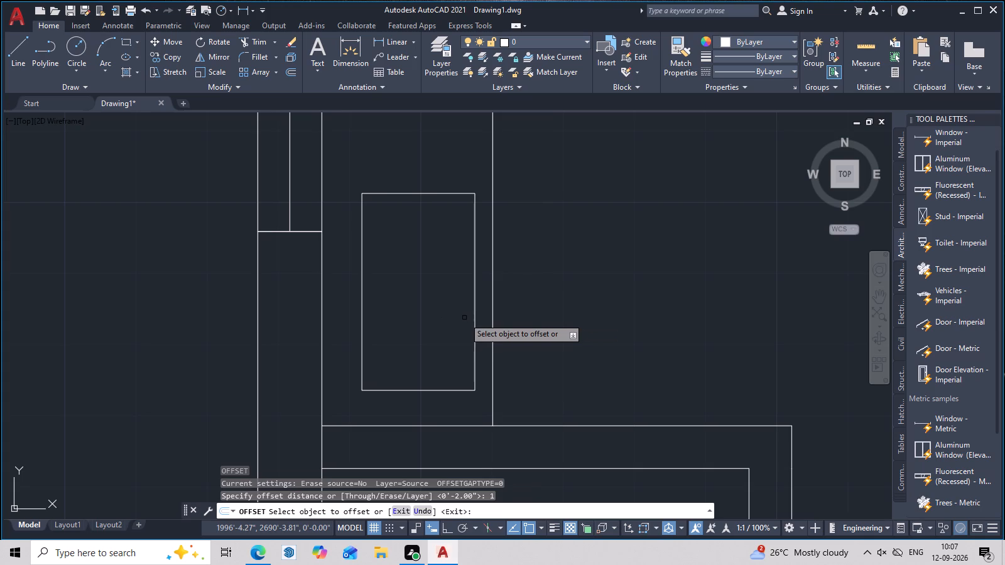
left_click(473, 317)
left_click(474, 316)
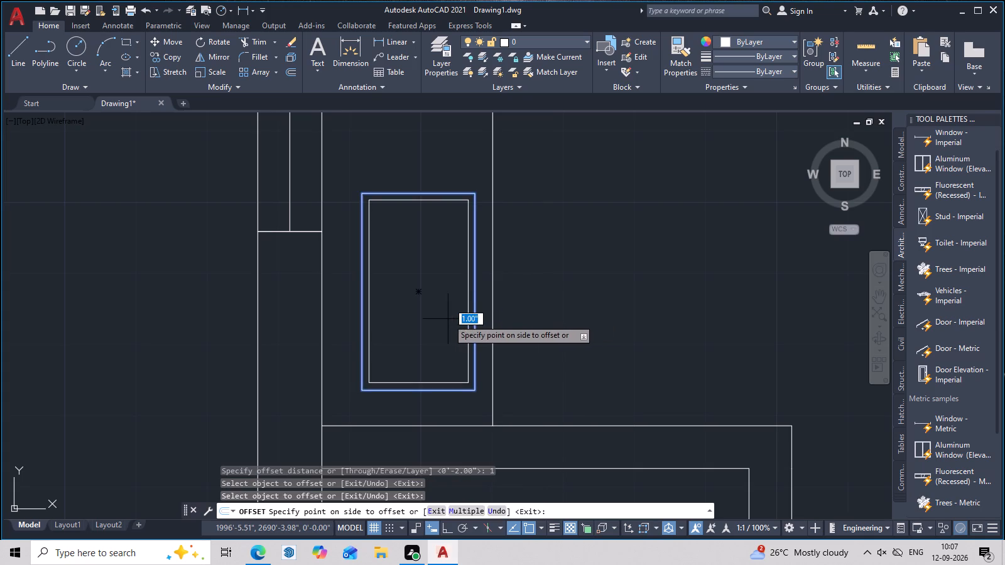
left_click(448, 319)
middle_click_drag(446, 349, 459, 349)
key("Escape")
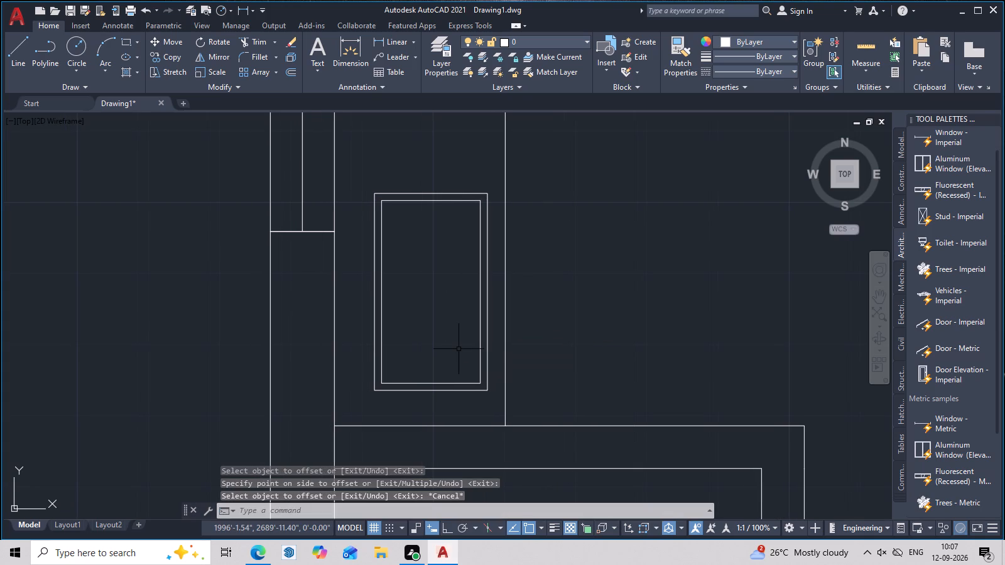
Explode the inner rectangle into separate lines.
left_click(443, 198)
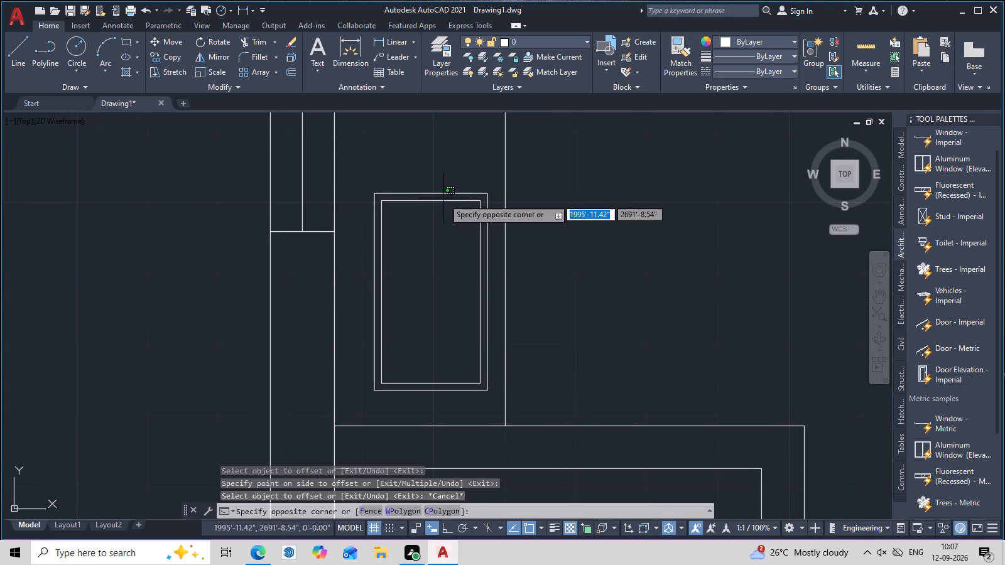
left_click(452, 211)
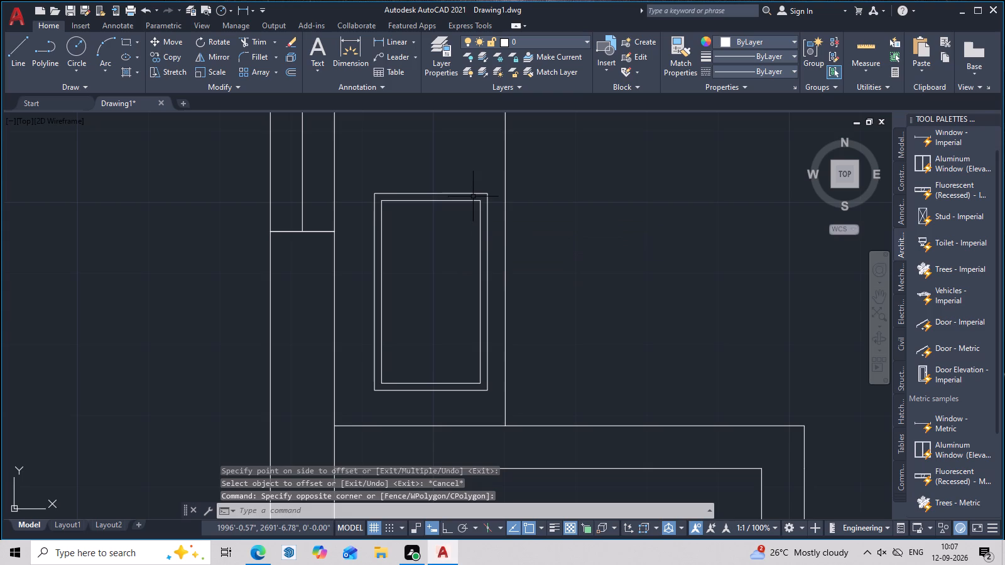
left_click(472, 202)
type("x")
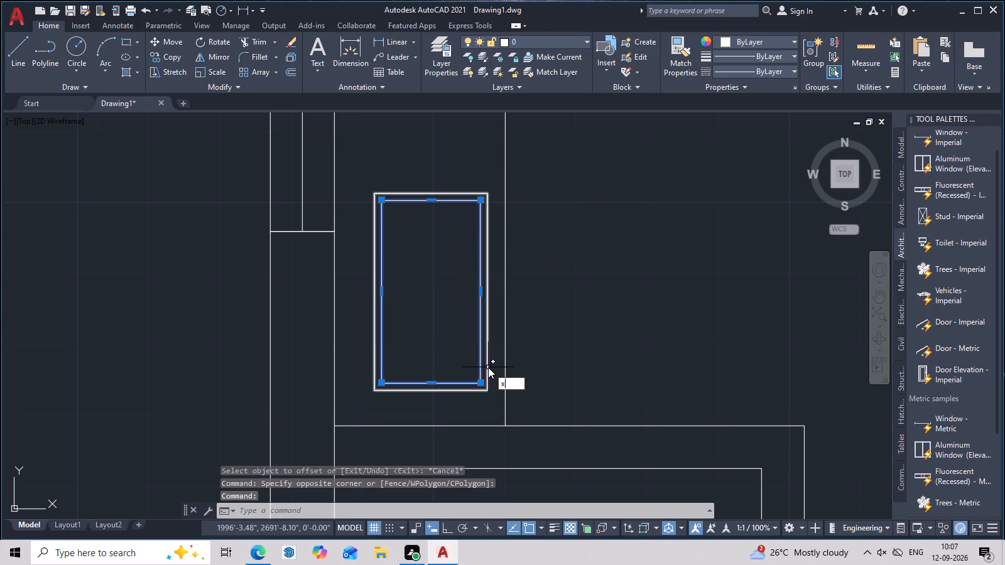
key("space")
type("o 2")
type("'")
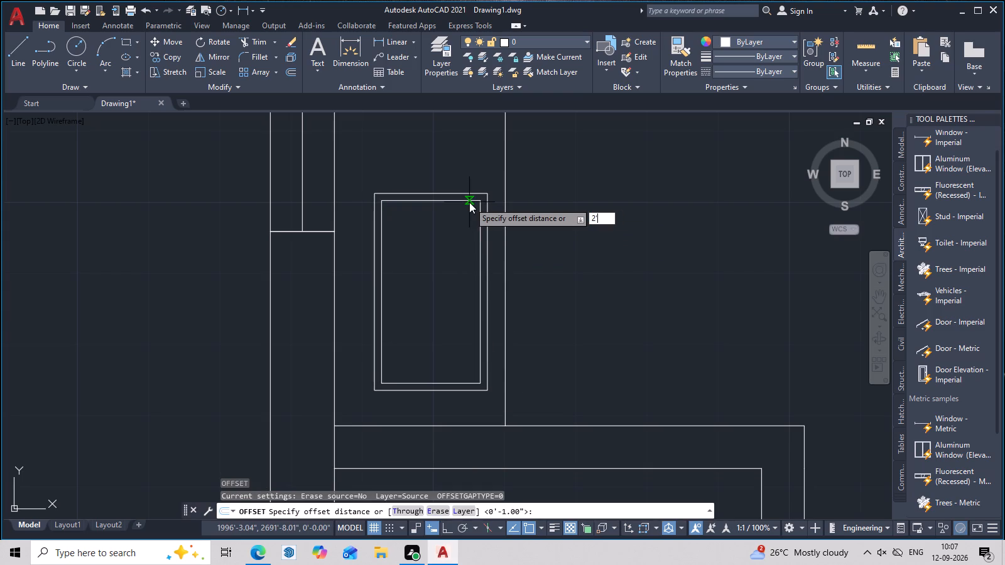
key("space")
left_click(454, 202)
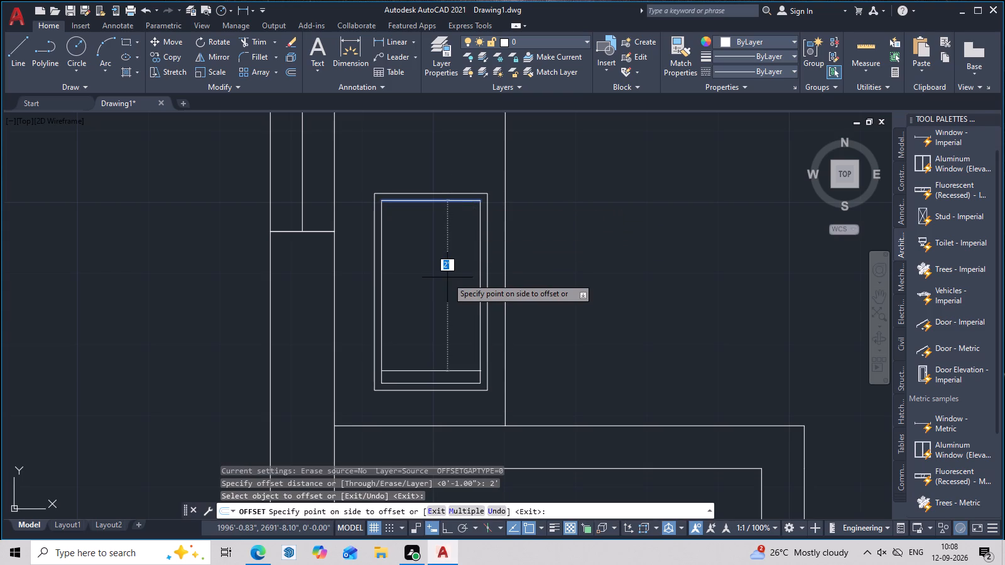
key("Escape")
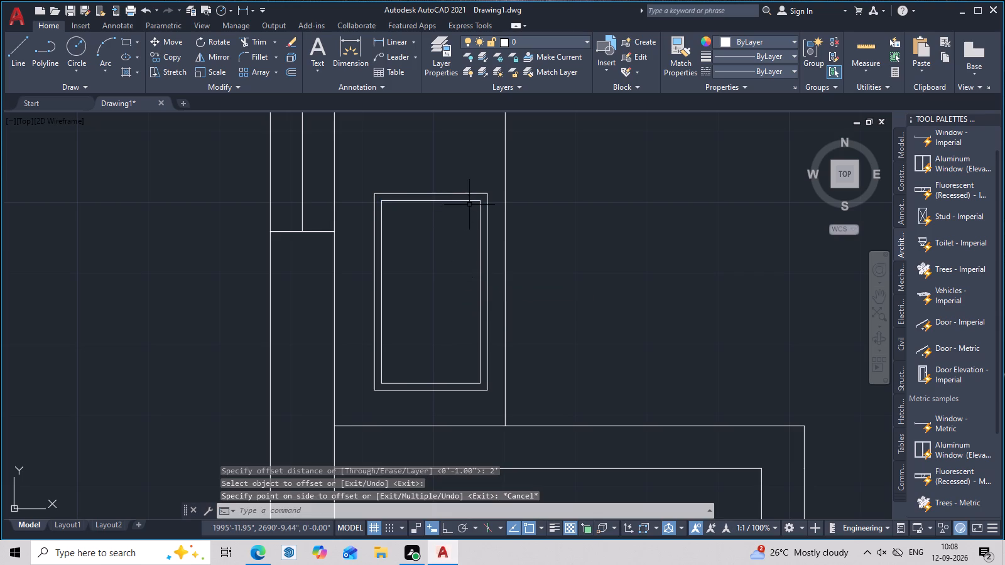
Copy the inner rectangle's top line down to the midpoint of its right side, dividing it into two halves.
left_click(470, 201)
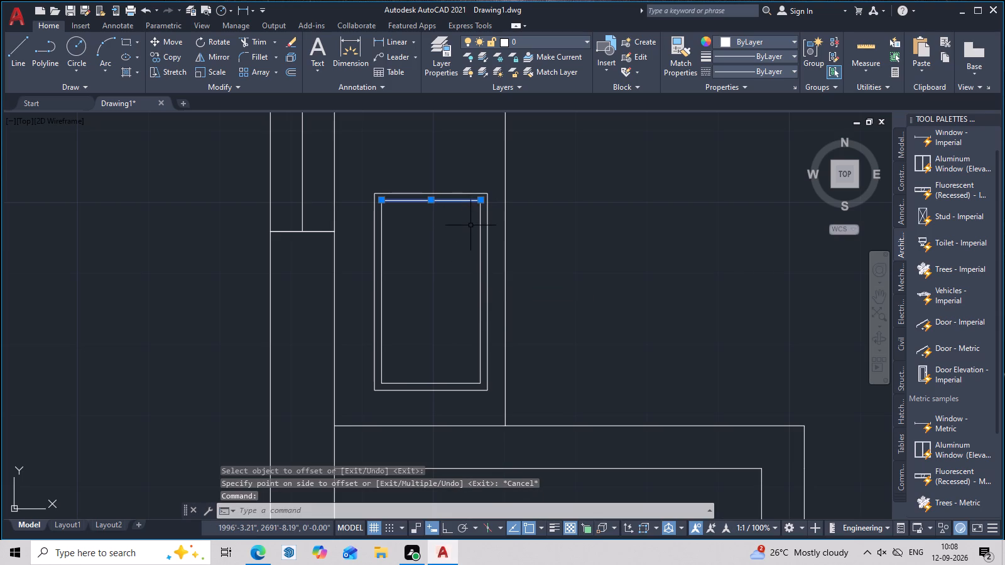
type("co")
key("space")
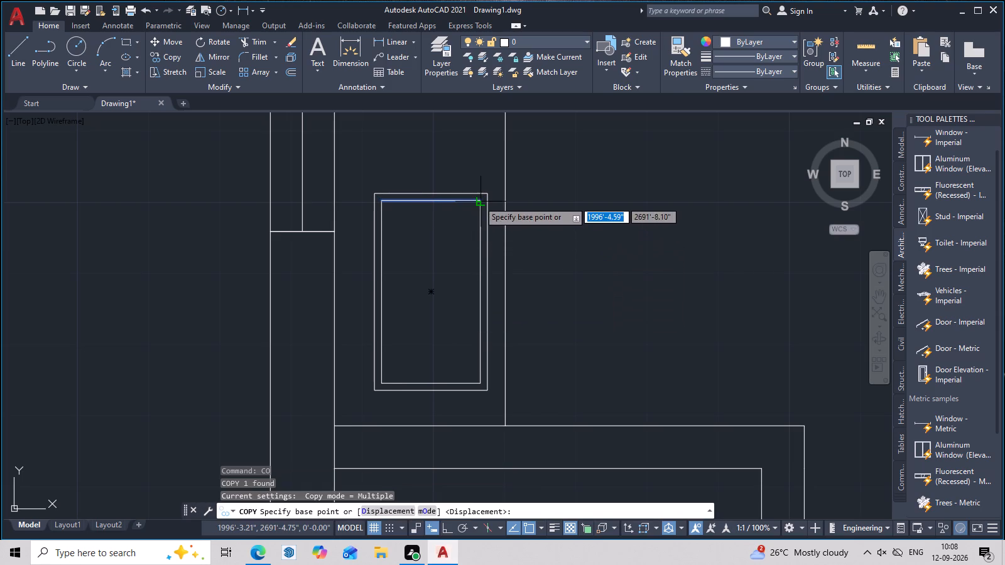
left_click(479, 201)
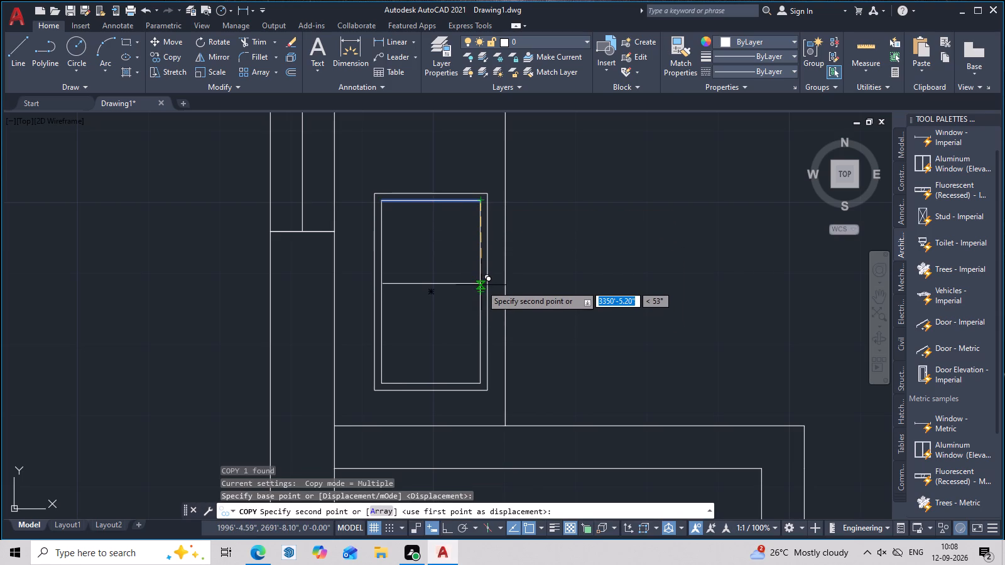
left_click(481, 293)
key("Escape")
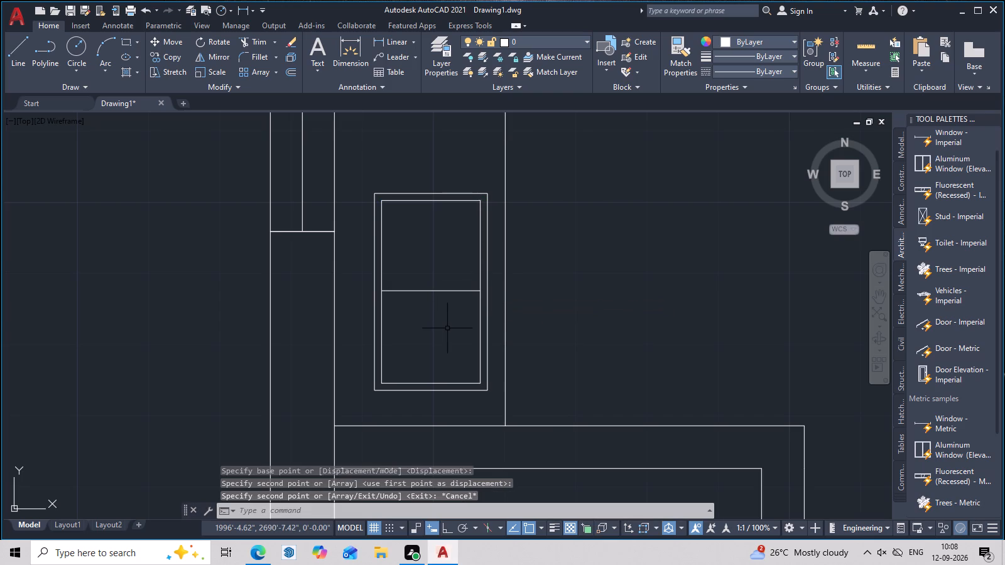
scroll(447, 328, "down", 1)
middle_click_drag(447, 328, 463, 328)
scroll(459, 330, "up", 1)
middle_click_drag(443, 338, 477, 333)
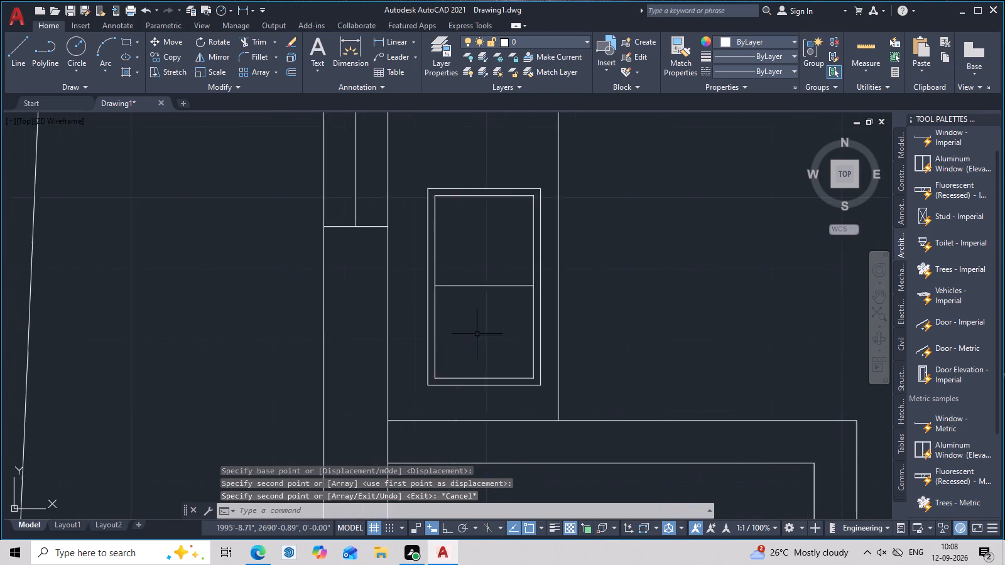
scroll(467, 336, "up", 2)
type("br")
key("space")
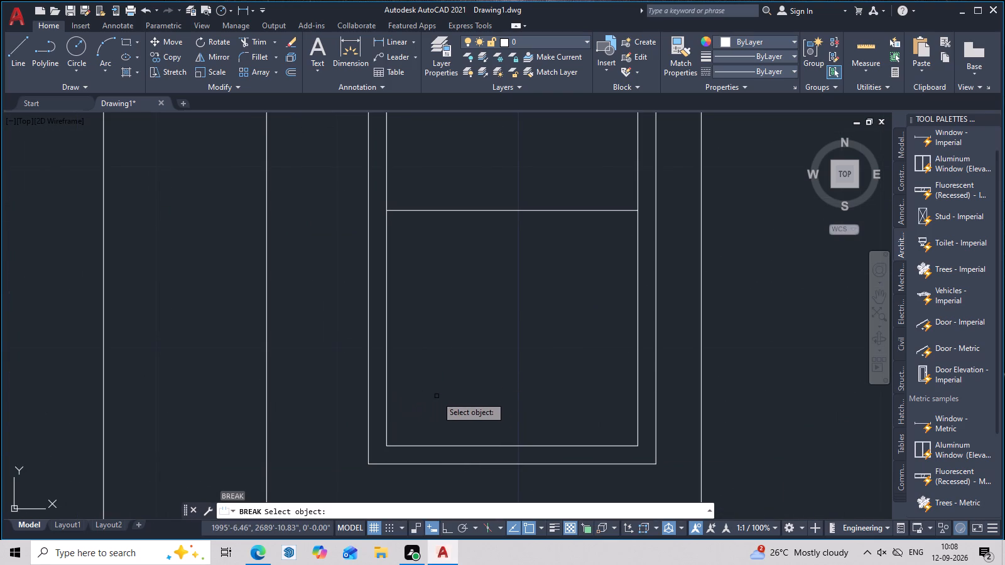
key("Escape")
Break the inner rectangle's left line at its intersection with the middle dividing line.
type("br")
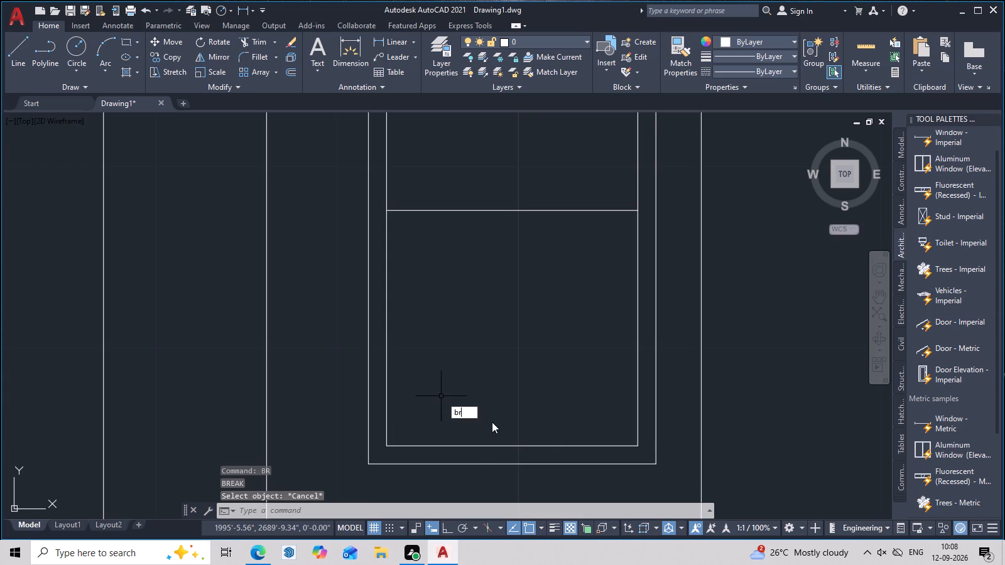
left_click(492, 433)
left_click(387, 382)
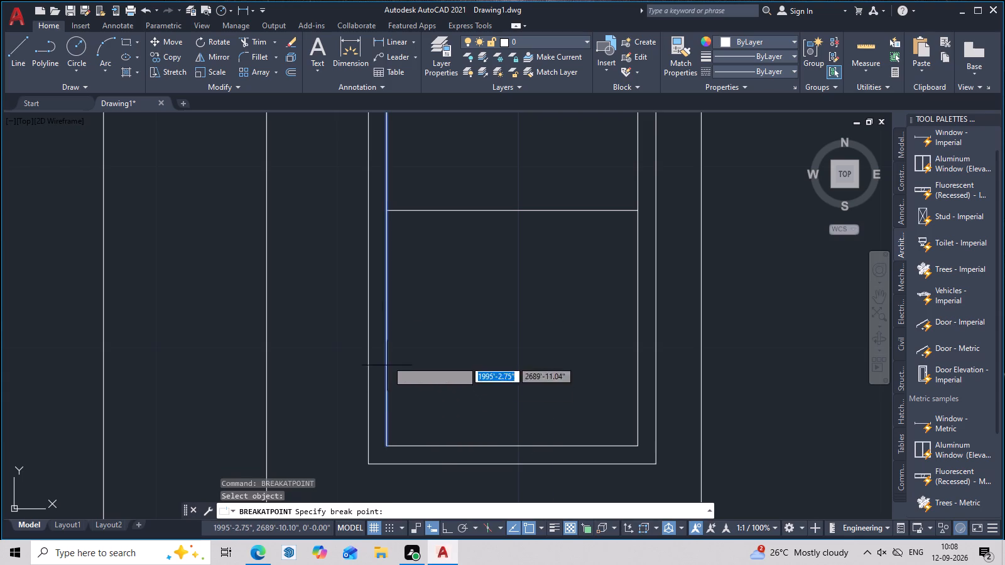
left_click(386, 210)
key("Escape")
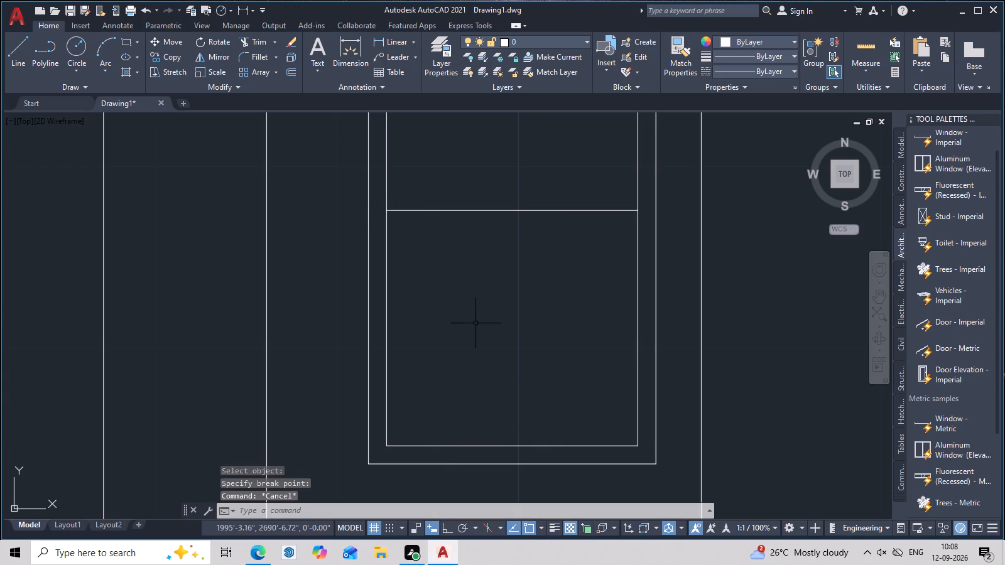
Offset the lower half's left line rightward in successive 1" steps to make the first five parallel lines.
type("o 1")
key("space")
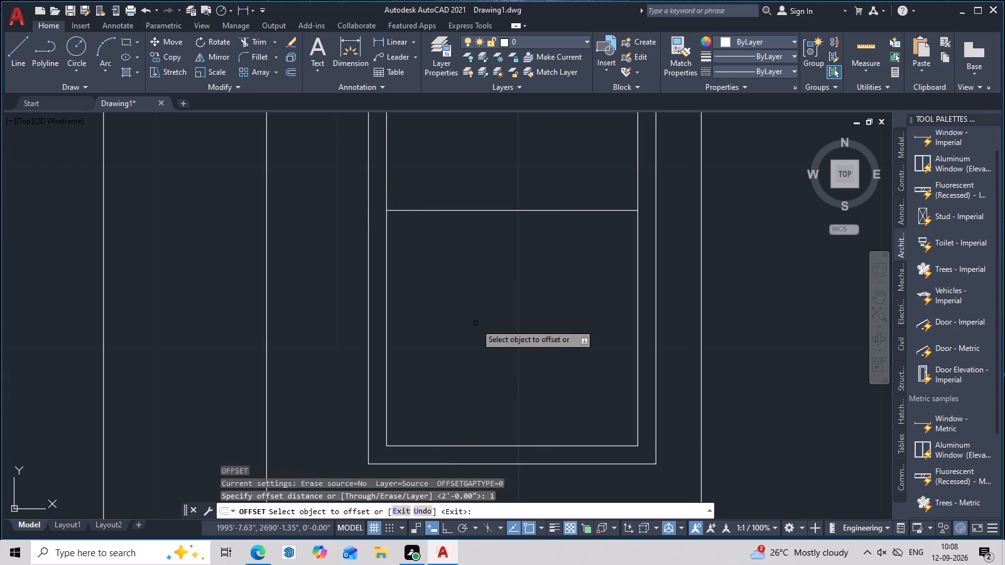
left_click(386, 328)
left_click(484, 343)
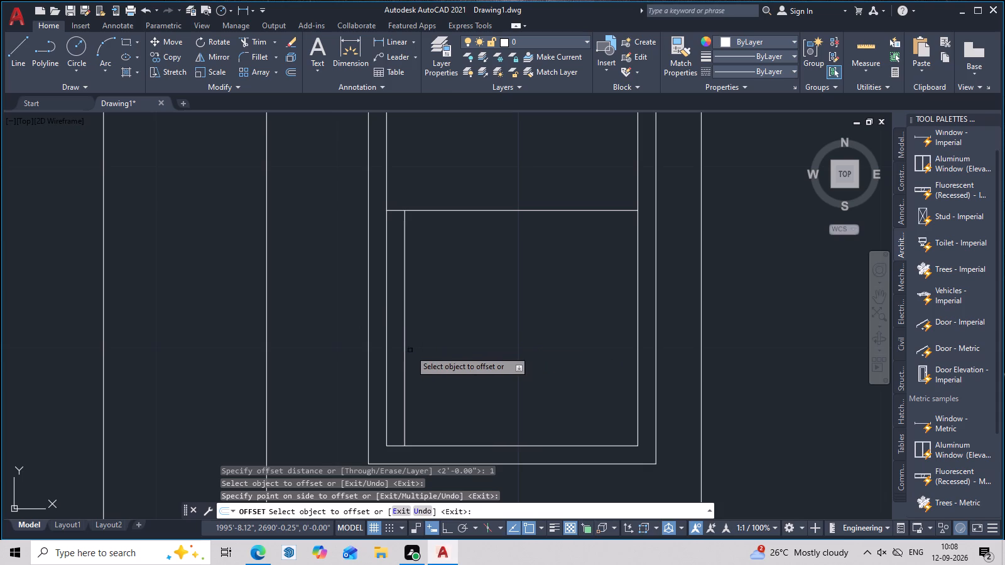
left_click(402, 352)
left_click(405, 353)
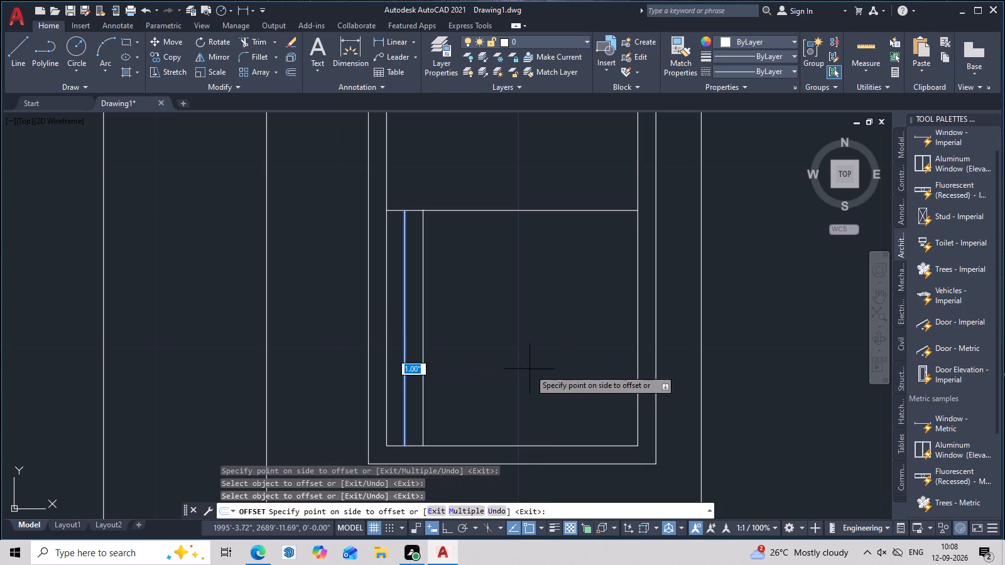
left_click(530, 369)
left_click(421, 375)
left_click(493, 382)
left_click(443, 384)
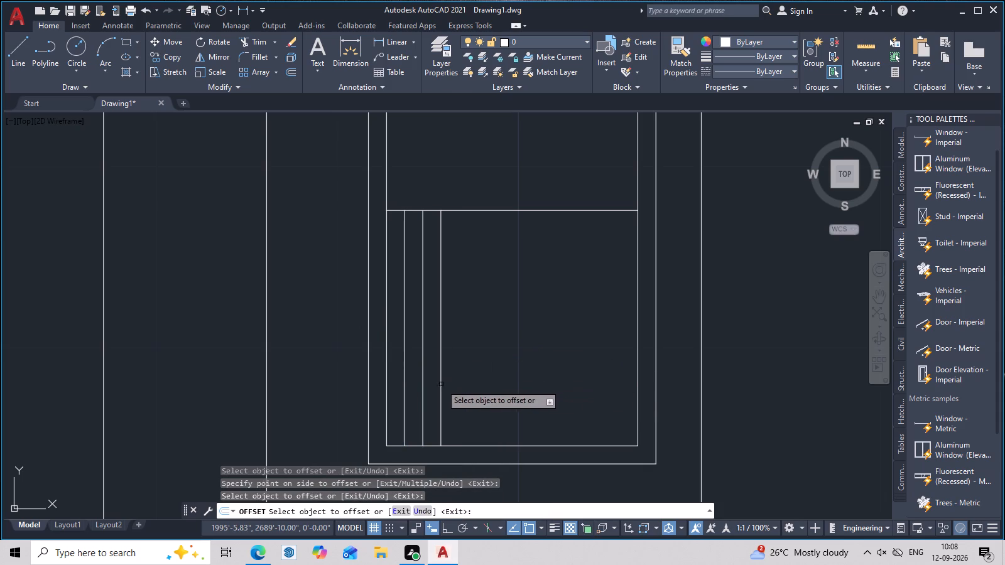
left_click(440, 384)
left_click(505, 387)
left_click(457, 385)
left_click(503, 385)
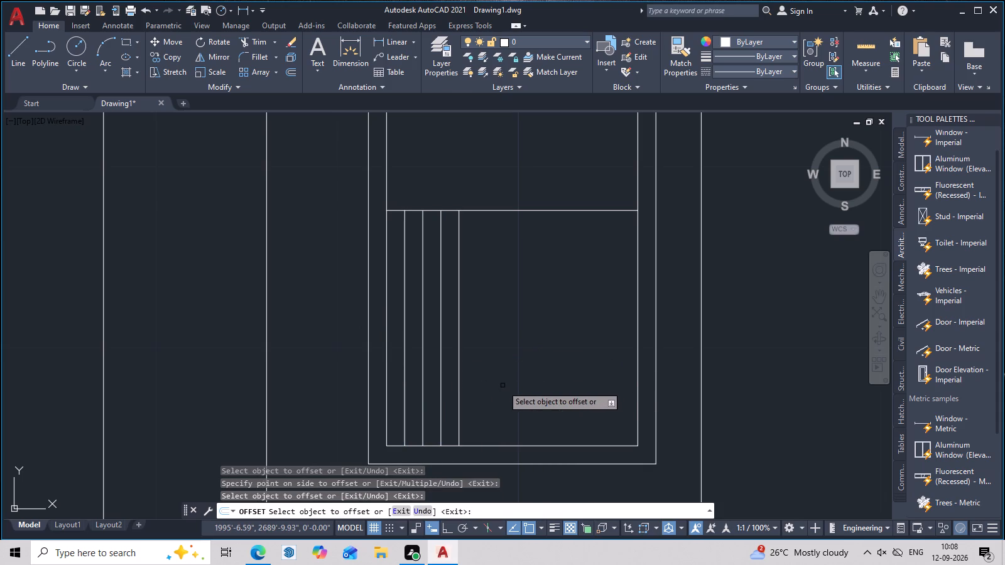
left_click(460, 387)
left_click(496, 384)
Continue the 1" rightward offsets in the sink's lower half until nine parallel drainboard lines are in place.
left_click(476, 384)
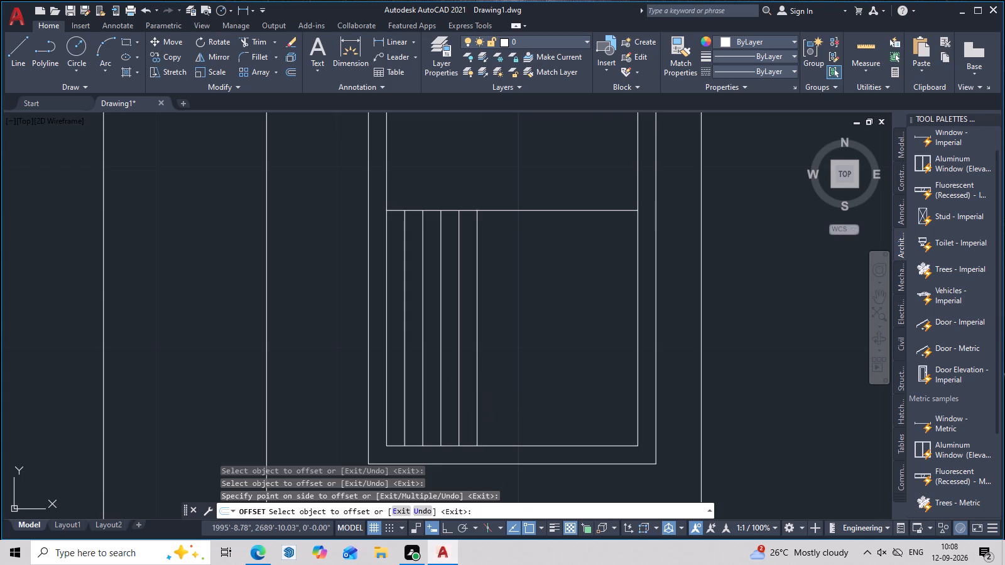
left_click(508, 382)
left_click(493, 382)
left_click(494, 382)
left_click(536, 381)
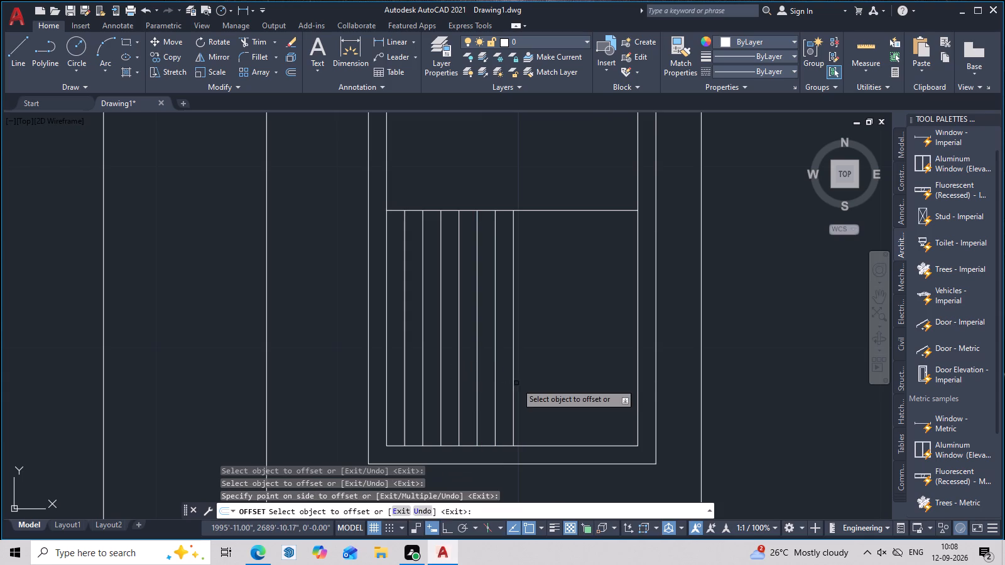
left_click(514, 383)
left_click(551, 383)
left_click(534, 384)
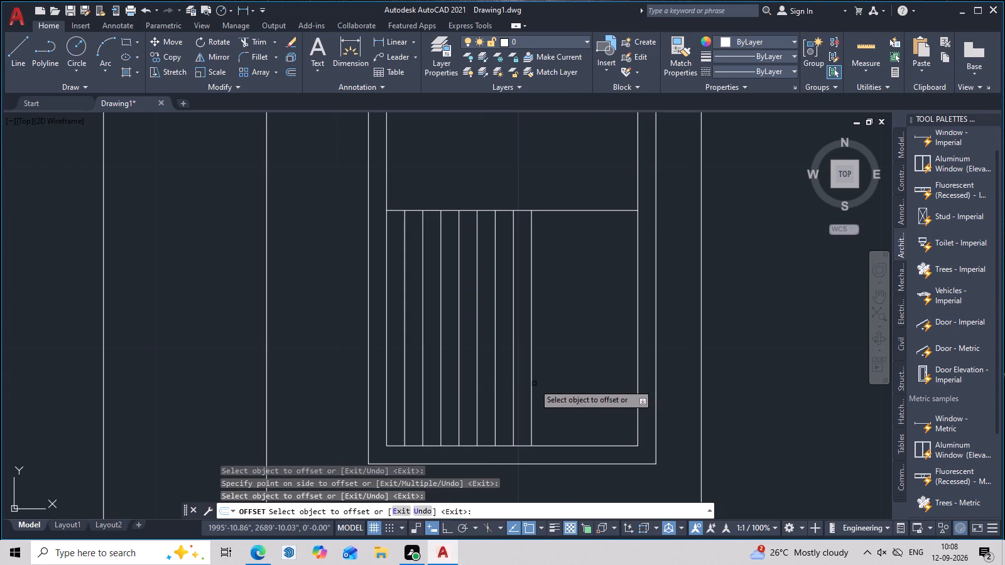
left_click(531, 385)
left_click(644, 394)
Offset four more 1" lines rightward to fill the rest of the drainboard, and end the offsetting.
left_click(549, 394)
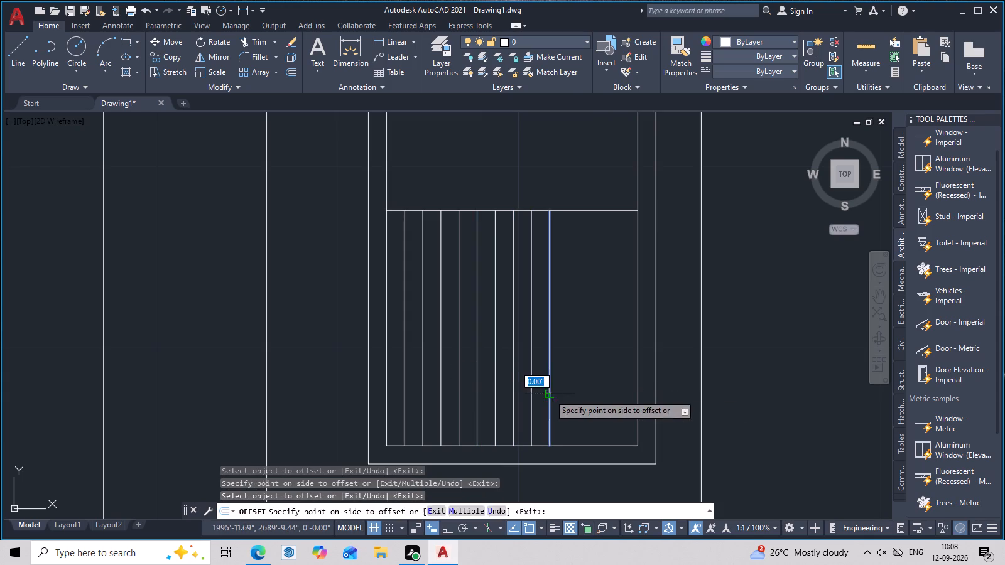
left_click(573, 392)
left_click(565, 393)
left_click(569, 393)
left_click(614, 394)
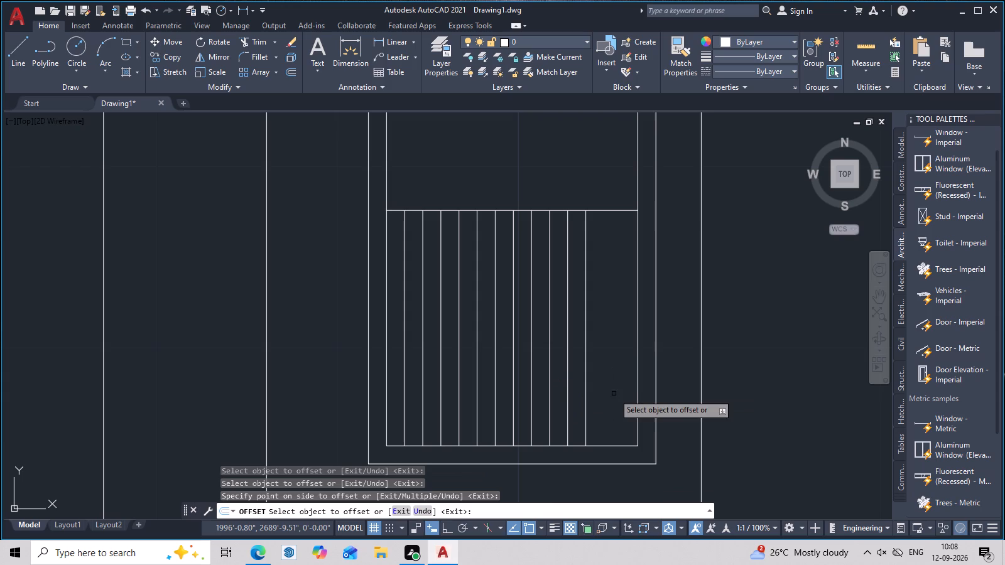
left_click(587, 396)
left_click(613, 394)
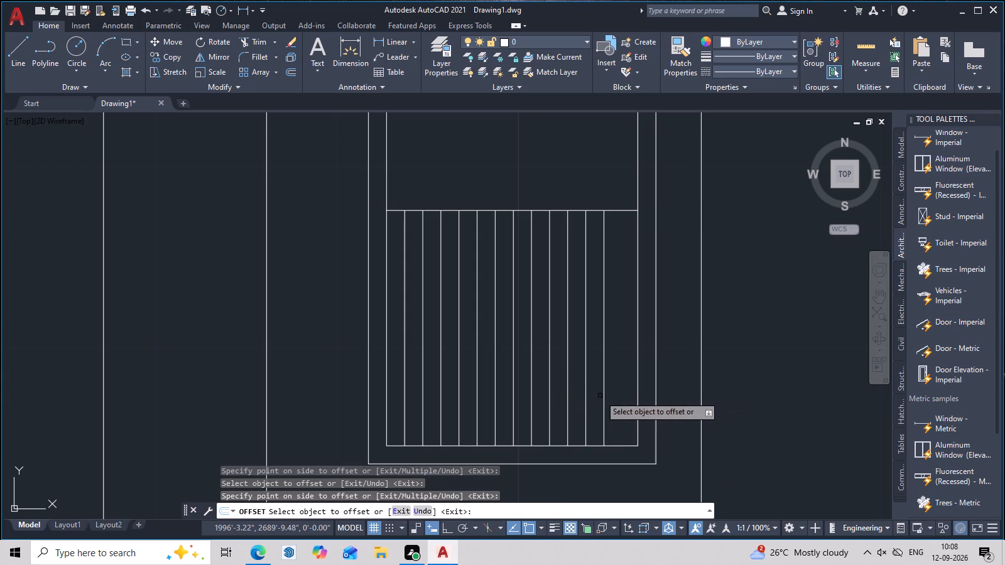
left_click(605, 395)
left_click(616, 395)
scroll(621, 397, "down", 2)
middle_click_drag(685, 403, 682, 405)
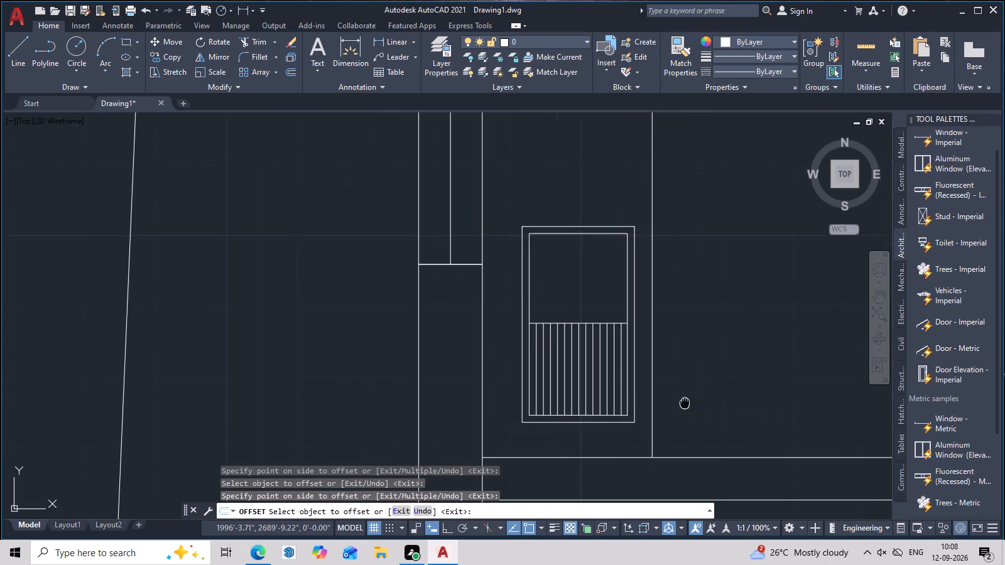
middle_click_drag(682, 405, 574, 417)
middle_click_drag(537, 350, 622, 350)
key("Escape")
scroll(614, 349, "down", 1)
middle_click_drag(614, 349, 619, 388)
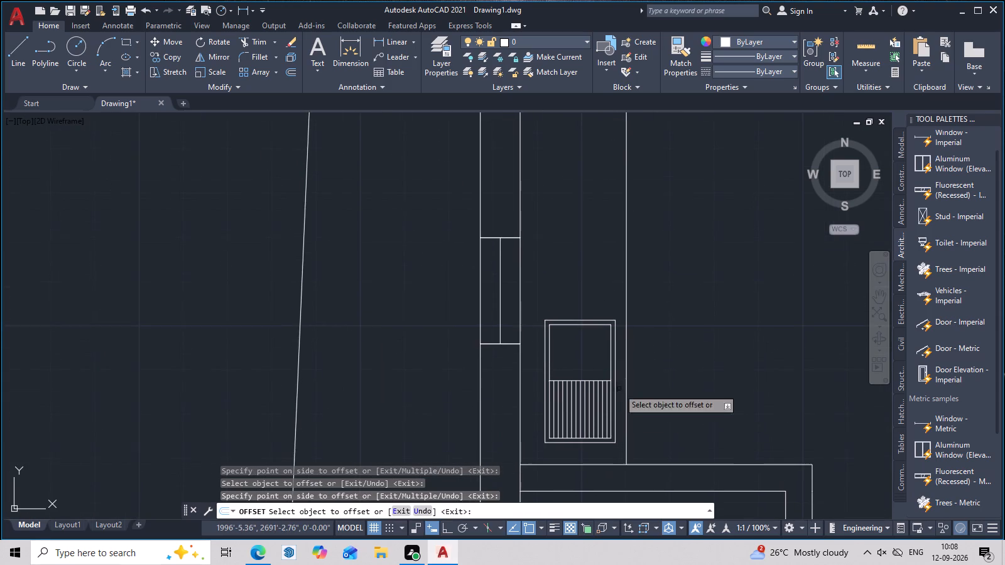
scroll(579, 368, "up", 2)
middle_click(569, 369)
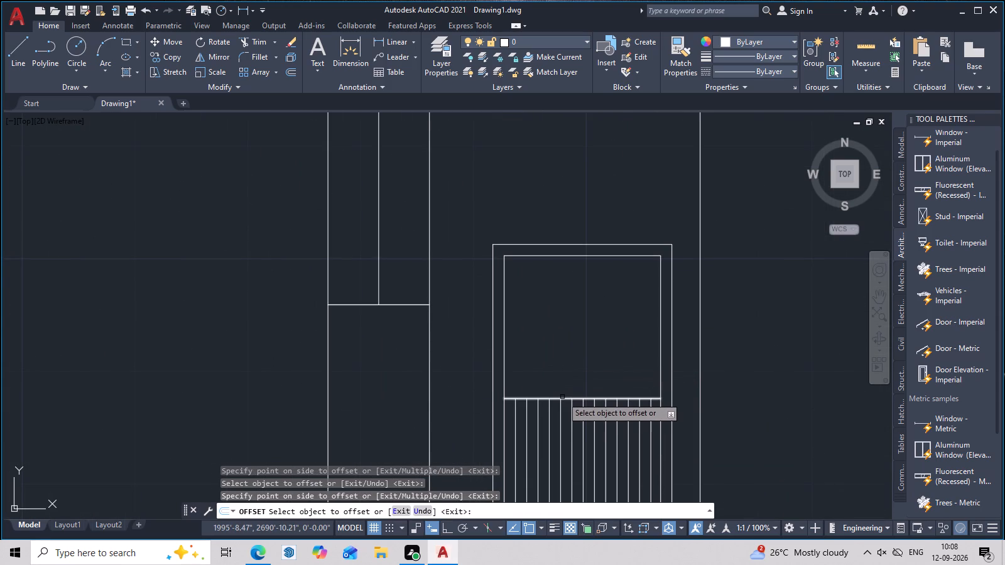
key("Escape")
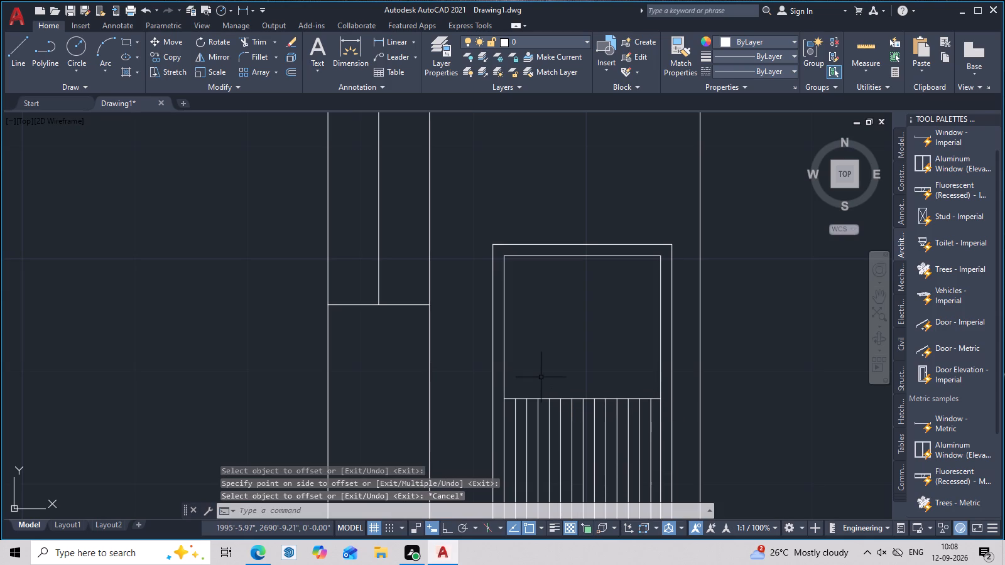
Fillet the lower-left corner of the sink's upper half with a 2" radius.
type("f")
key("space")
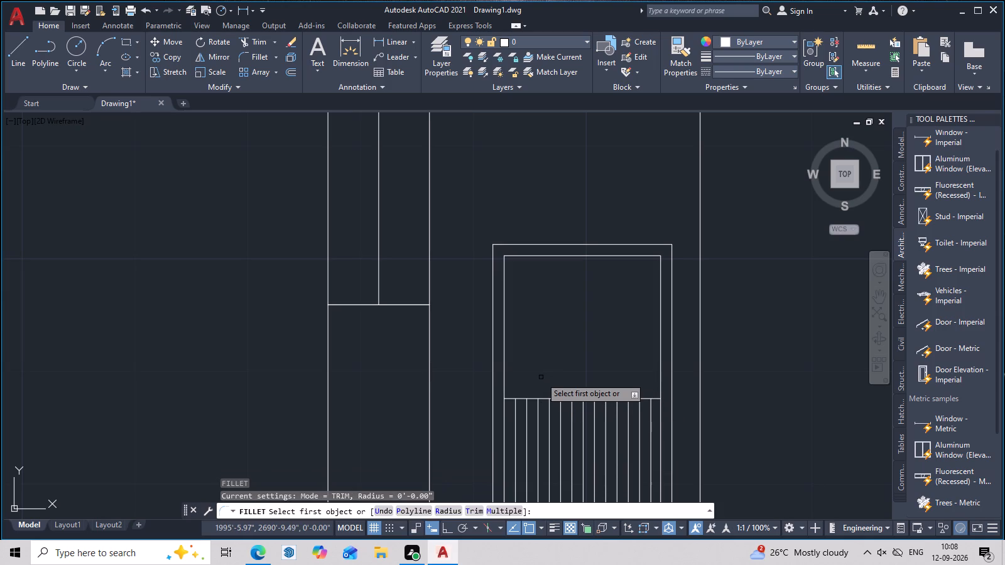
type("r 2")
key("space")
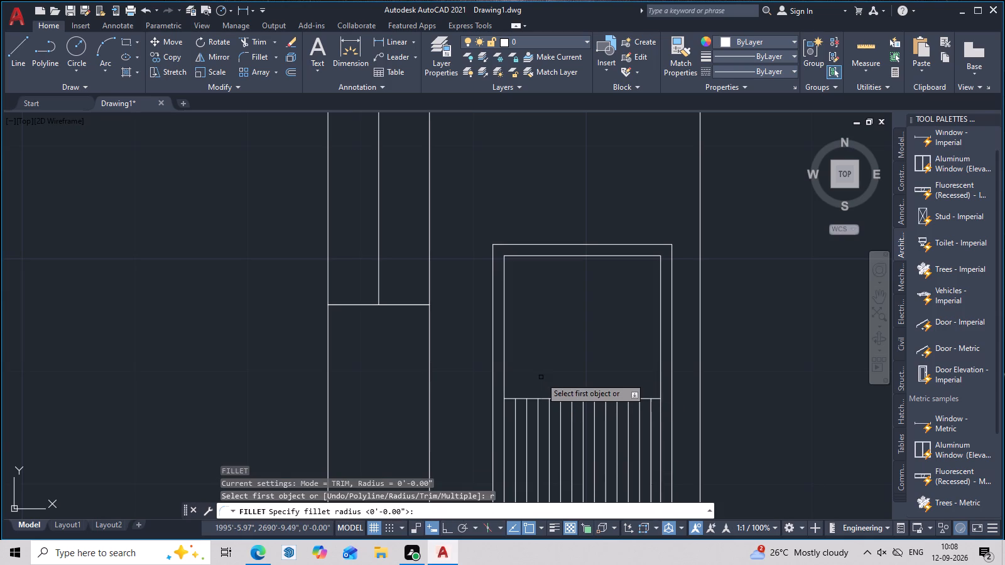
scroll(498, 394, "up", 3)
left_click(544, 429)
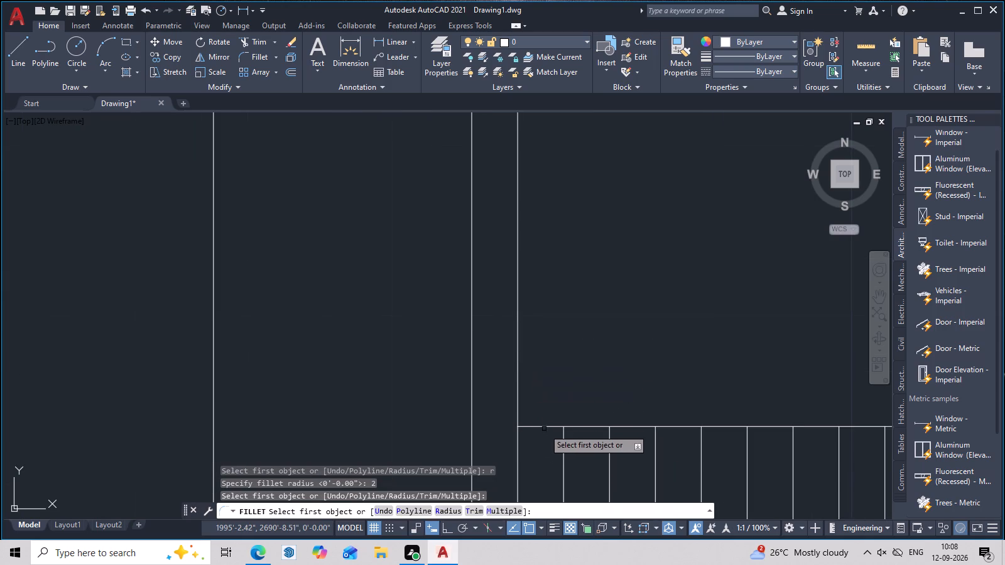
left_click(540, 426)
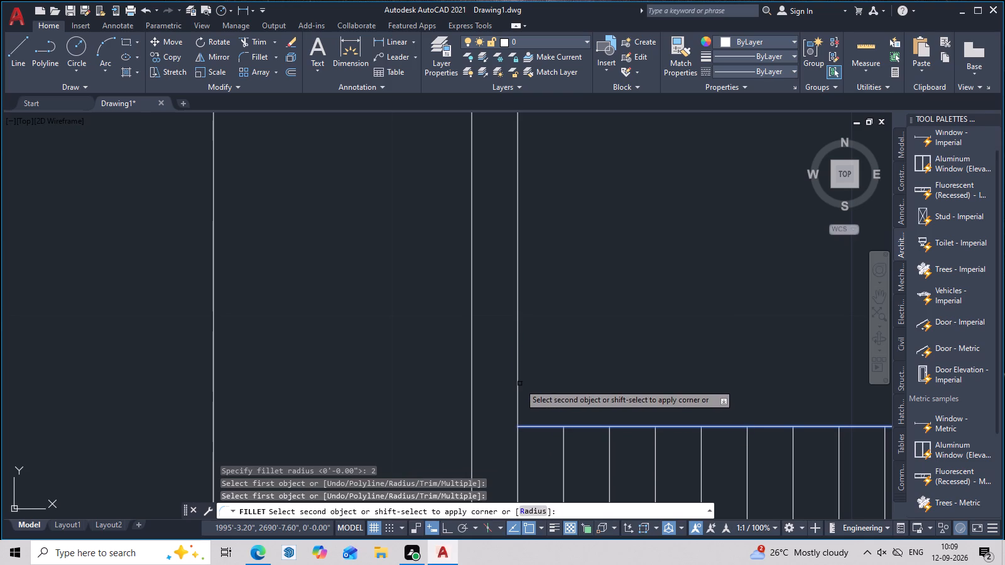
left_click(518, 378)
scroll(567, 365, "down", 3)
middle_click_drag(585, 362, 552, 378)
scroll(550, 379, "down", 1)
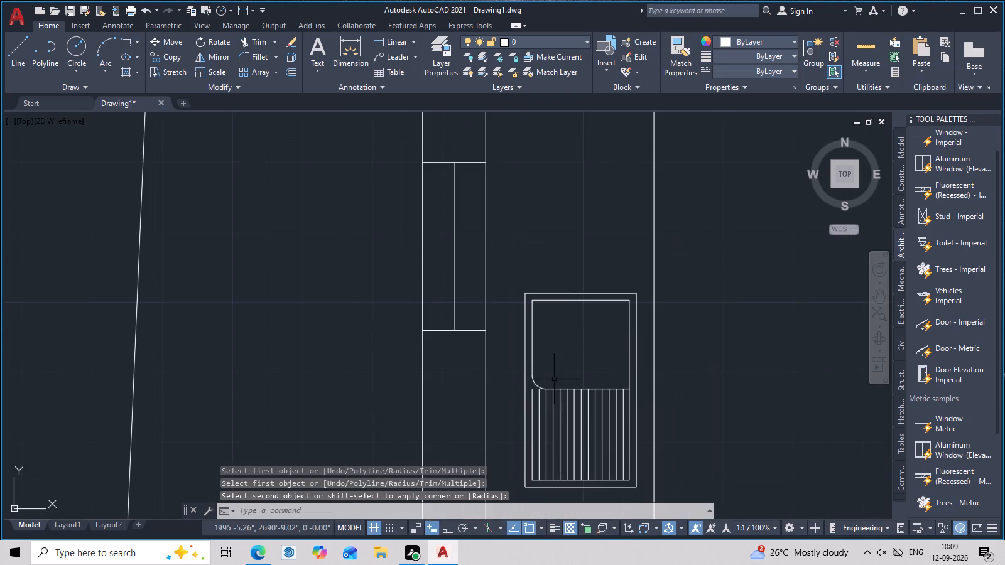
Fillet the basin's upper-left and upper-right corners with the same 2" radius.
key("space")
scroll(539, 308, "up", 2)
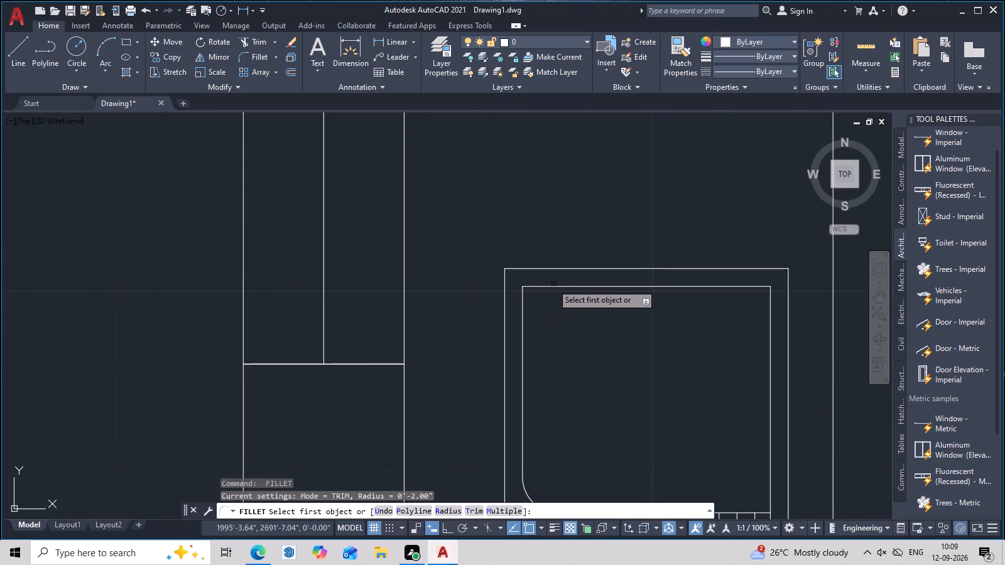
left_click(551, 288)
left_click(523, 318)
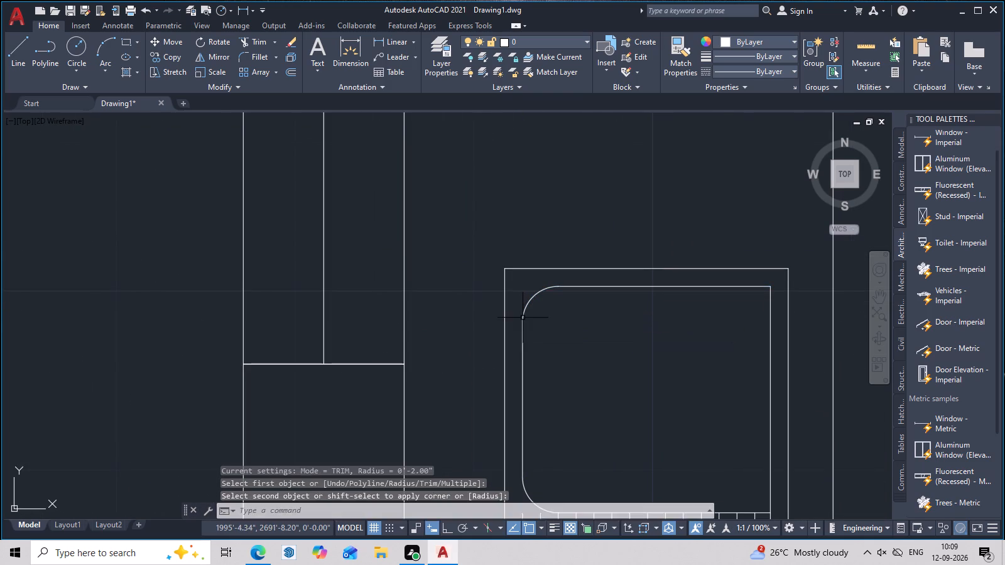
key("space")
left_click(742, 288)
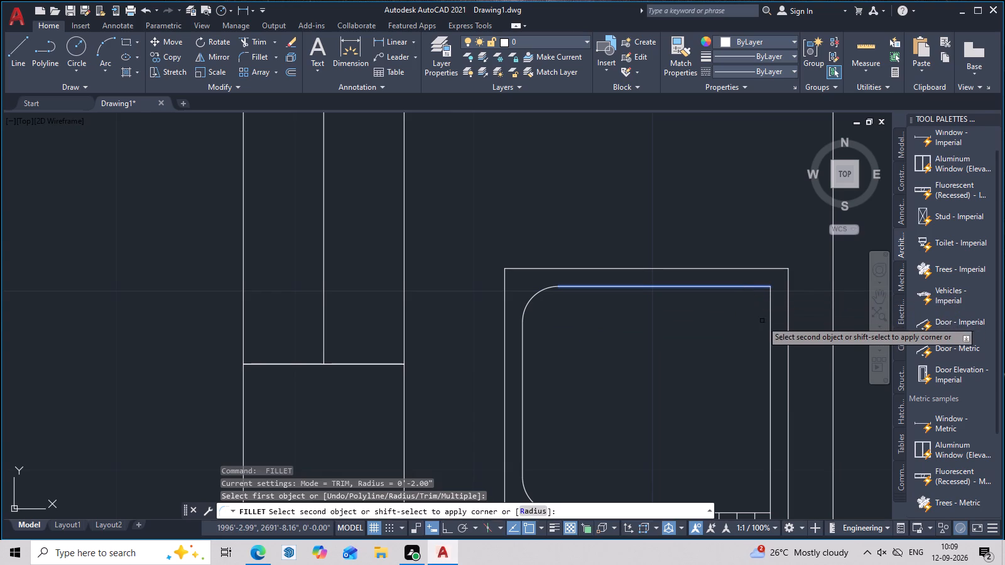
left_click(770, 319)
Fillet the basin's lower-right corner, between the dividing line and the right side, with the 2" radius.
scroll(747, 320, "down", 2)
middle_click_drag(721, 360, 705, 341)
scroll(709, 338, "up", 3)
middle_click_drag(726, 369, 627, 269)
key("space")
left_click(698, 391)
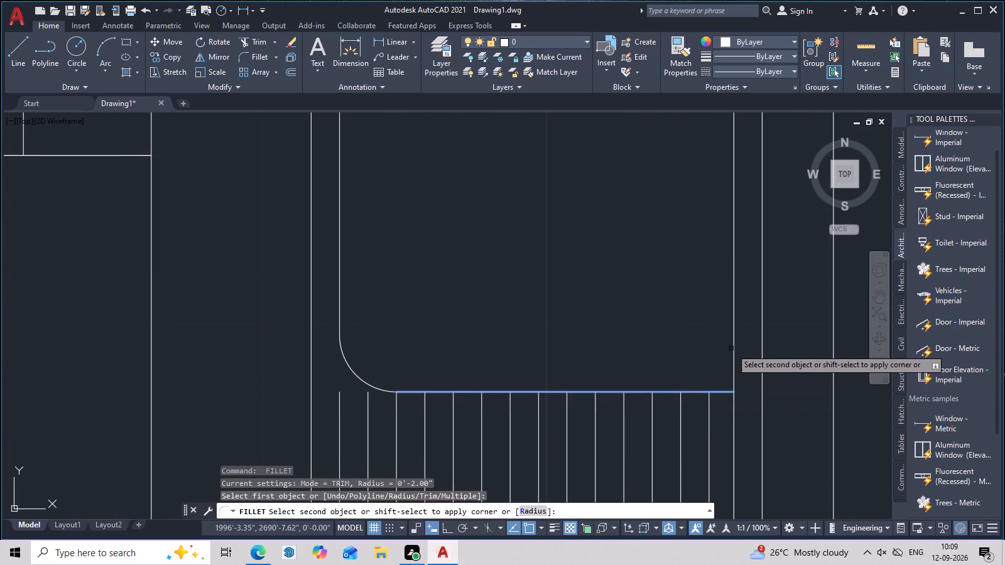
left_click(732, 347)
scroll(612, 349, "down", 2)
middle_click_drag(595, 352, 604, 338)
key("Escape")
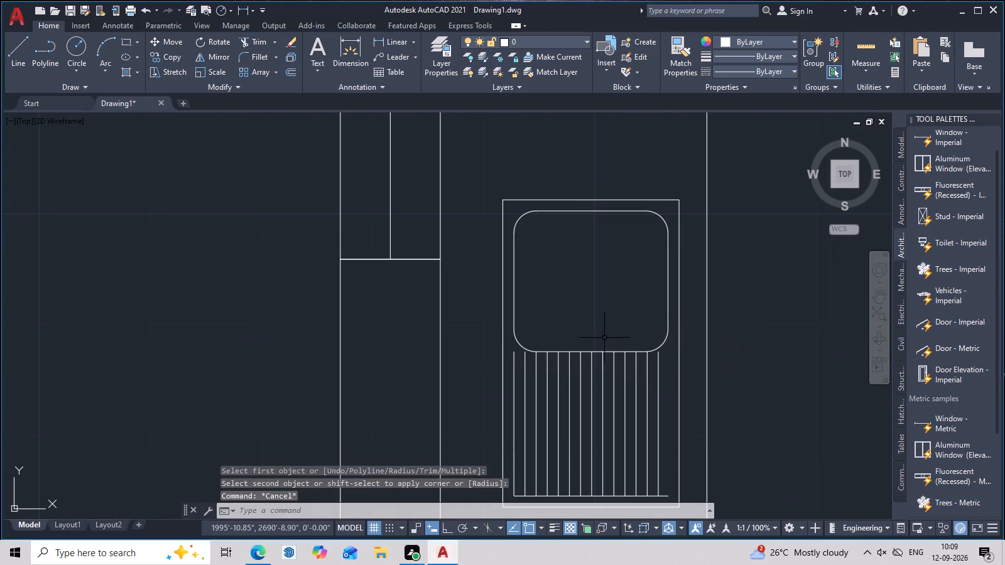
Extend the drainboard's left edge and its rightmost rib up to the basin's rounded lower corners.
type("ex")
key("space")
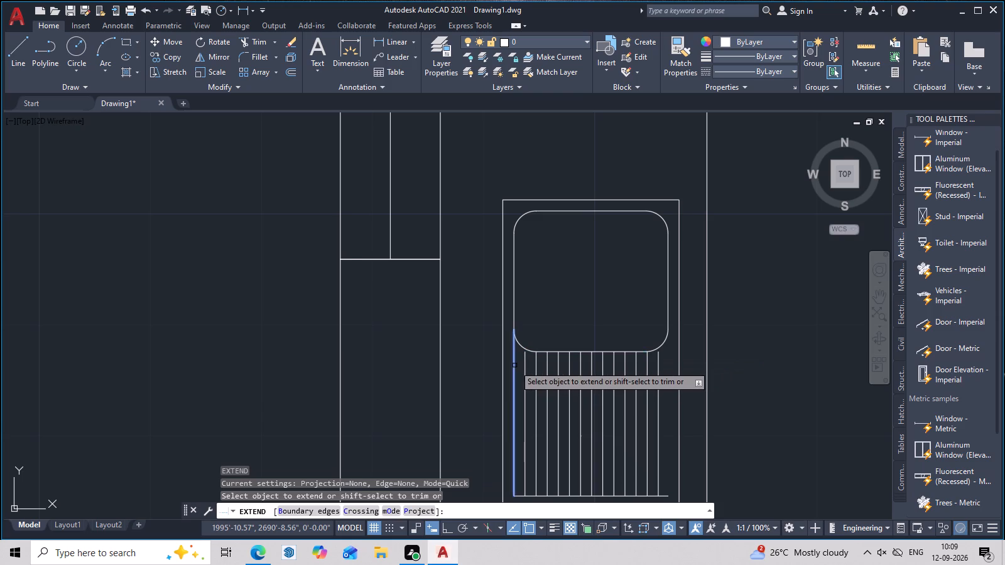
left_click(514, 365)
left_click(657, 364)
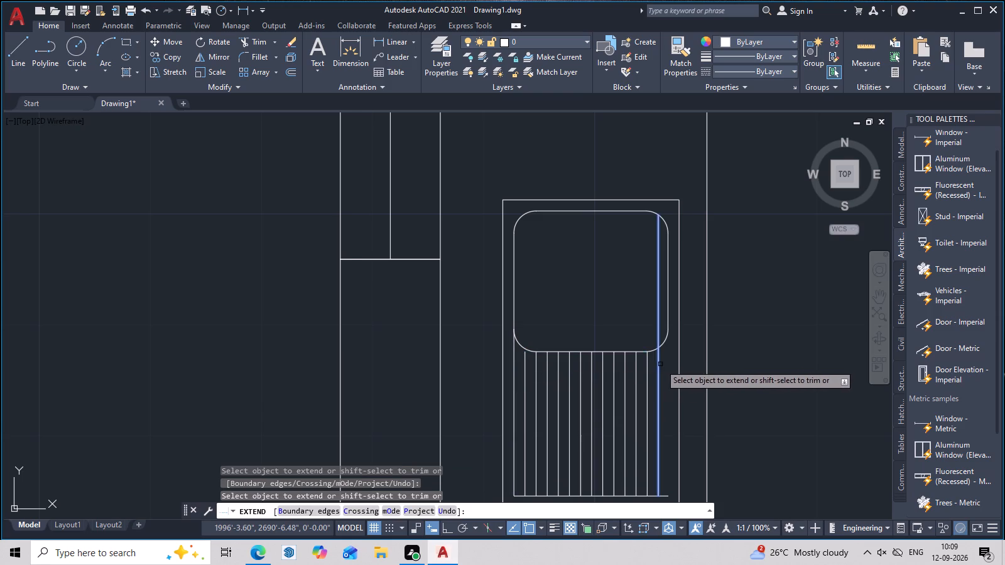
key("Escape")
Draw the drainboard's missing right edge as a line from its lower-right corner up to the basin's rounded corner.
key("l")
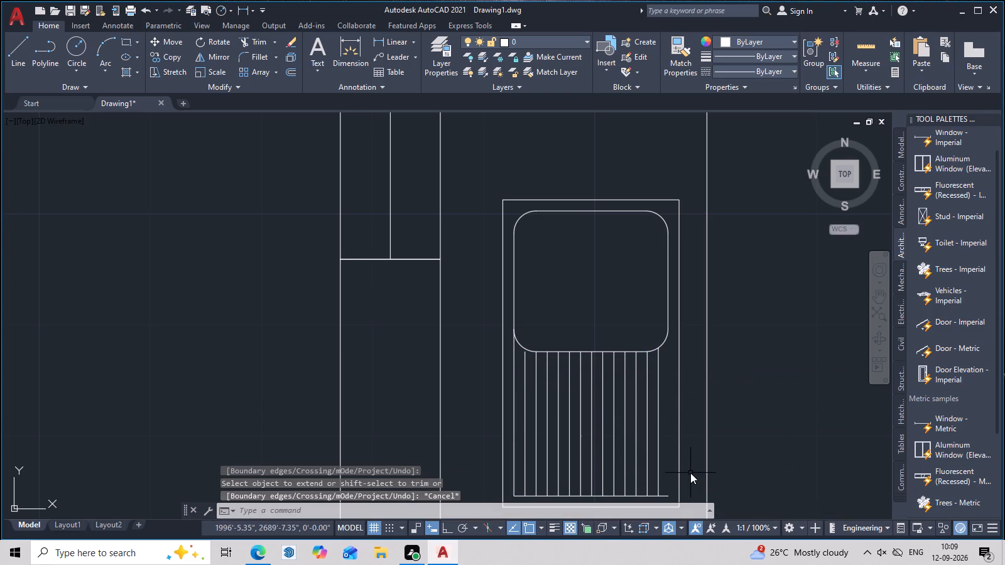
key("space")
left_click(668, 493)
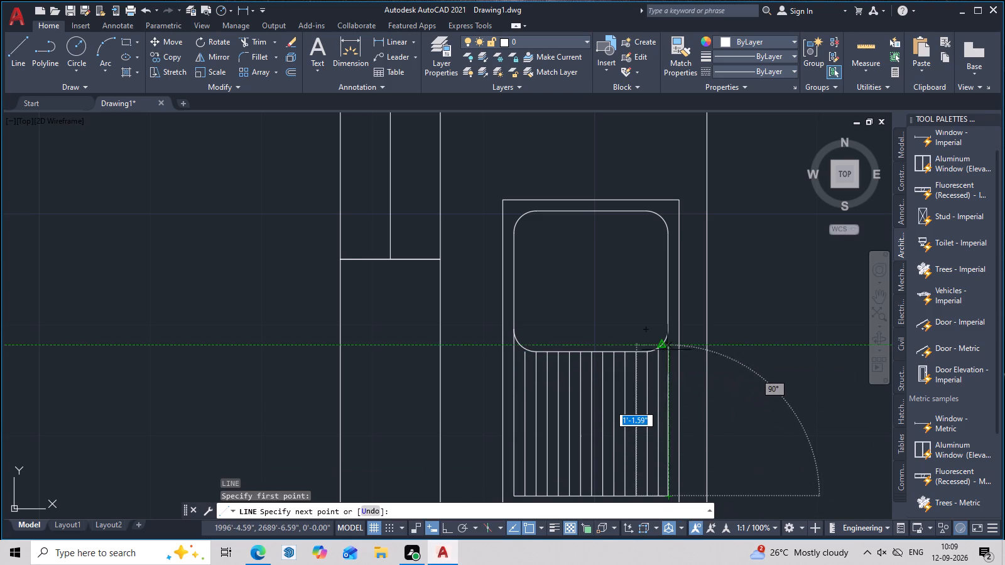
left_click(667, 336)
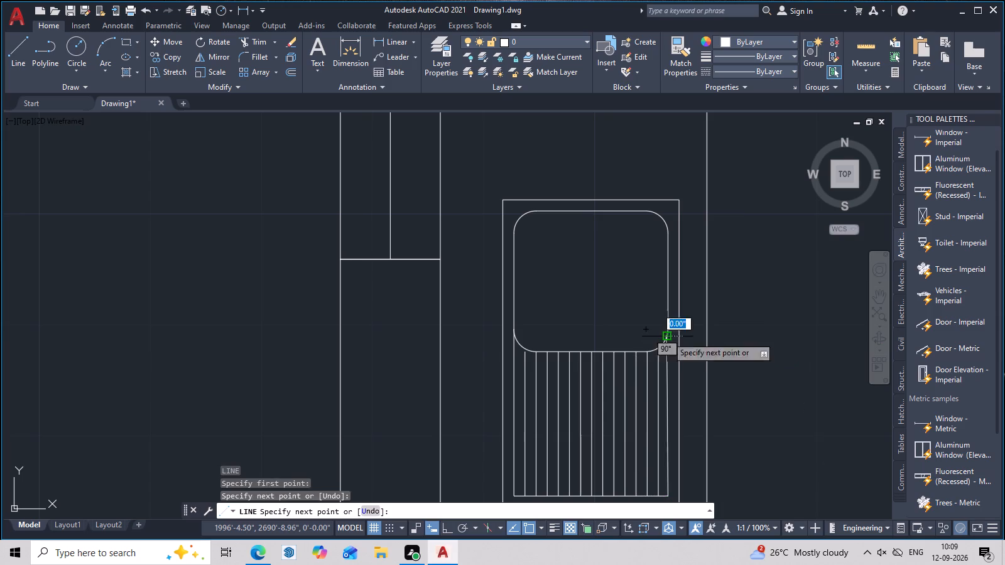
key("Escape")
scroll(673, 364, "down", 2)
middle_click_drag(699, 394, 641, 376)
middle_click_drag(615, 382, 614, 360)
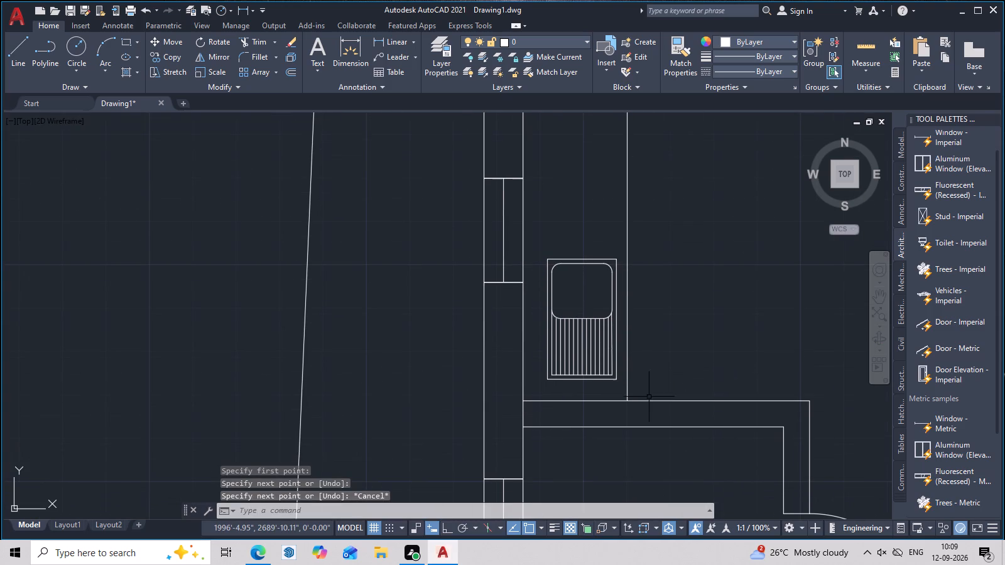
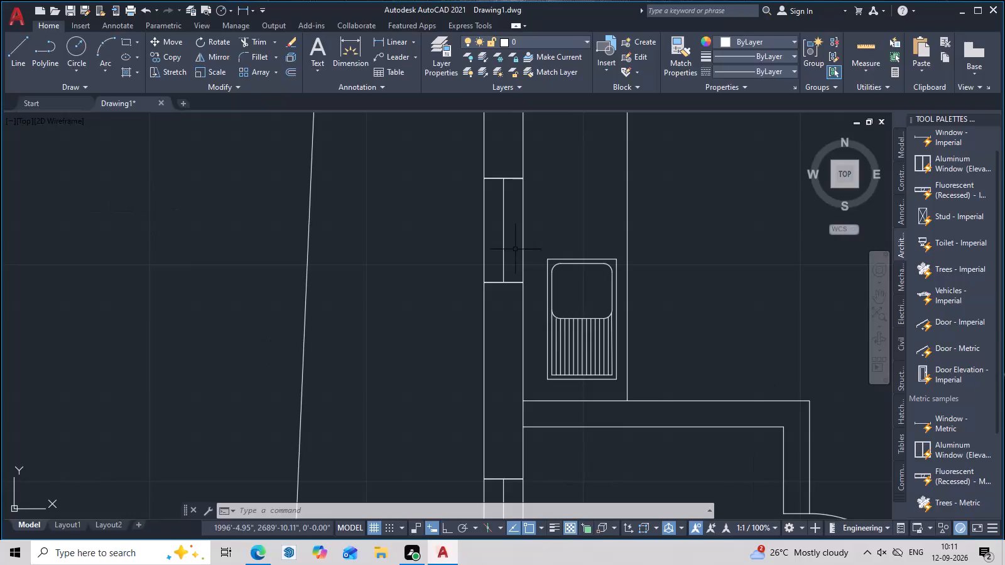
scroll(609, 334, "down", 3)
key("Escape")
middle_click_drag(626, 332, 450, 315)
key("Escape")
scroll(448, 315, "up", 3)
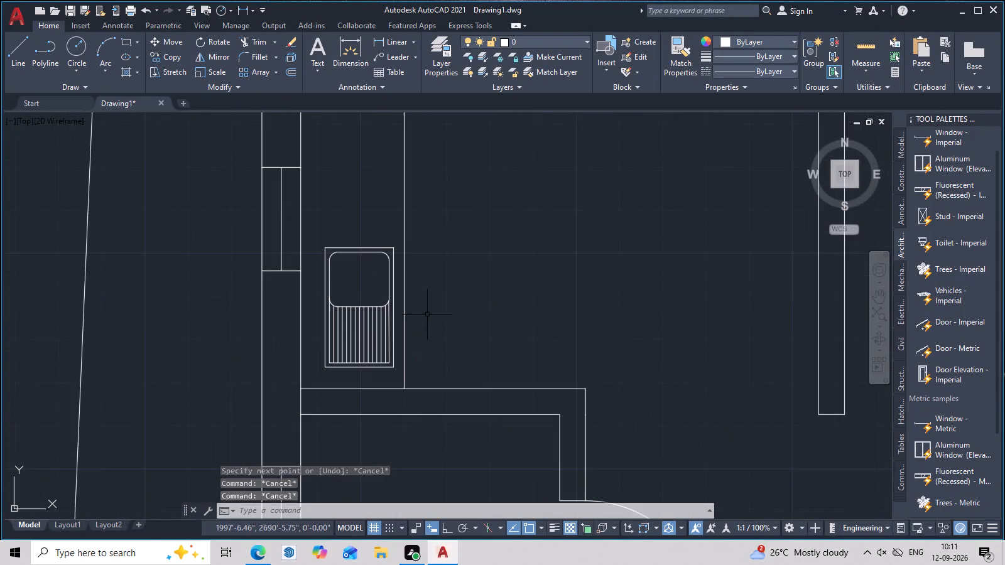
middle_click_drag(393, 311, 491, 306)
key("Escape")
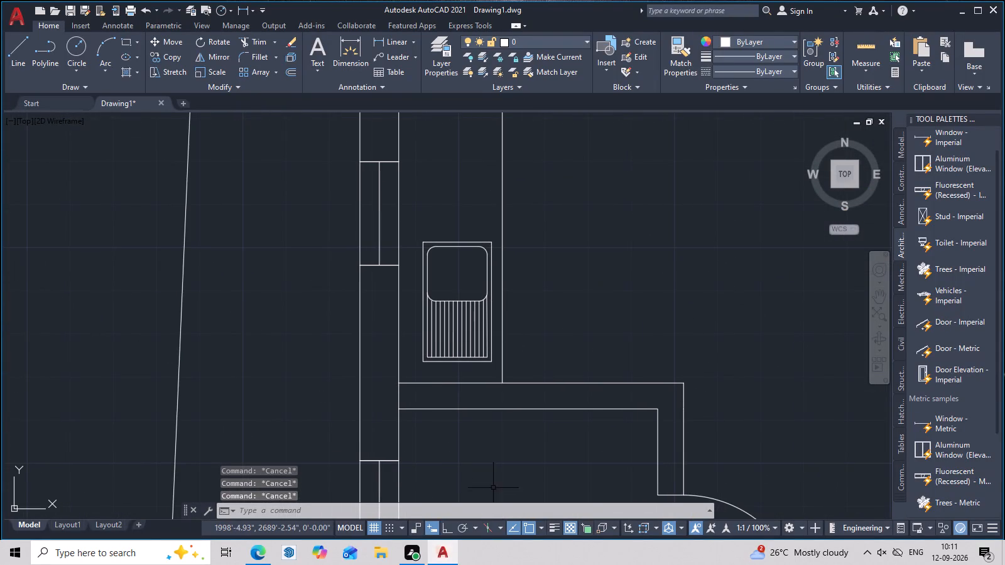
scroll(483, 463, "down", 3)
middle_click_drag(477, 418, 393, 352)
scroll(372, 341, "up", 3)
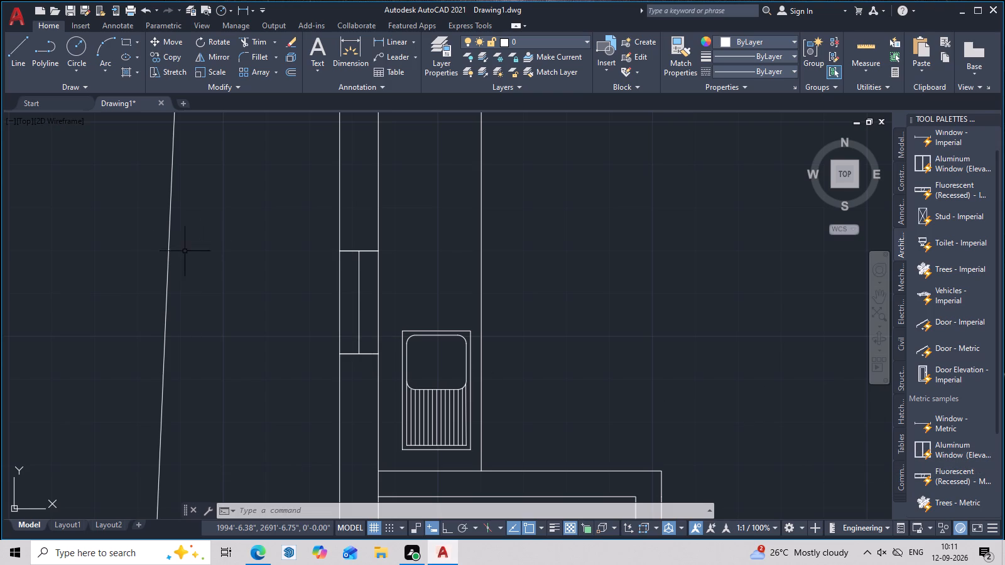
Draw a four-sided polygon inscribed in a circle of about 0.75" radius in the open space beside the sink.
scroll(347, 448, "up", 3)
scroll(558, 379, "down", 1)
middle_click_drag(656, 360, 388, 390)
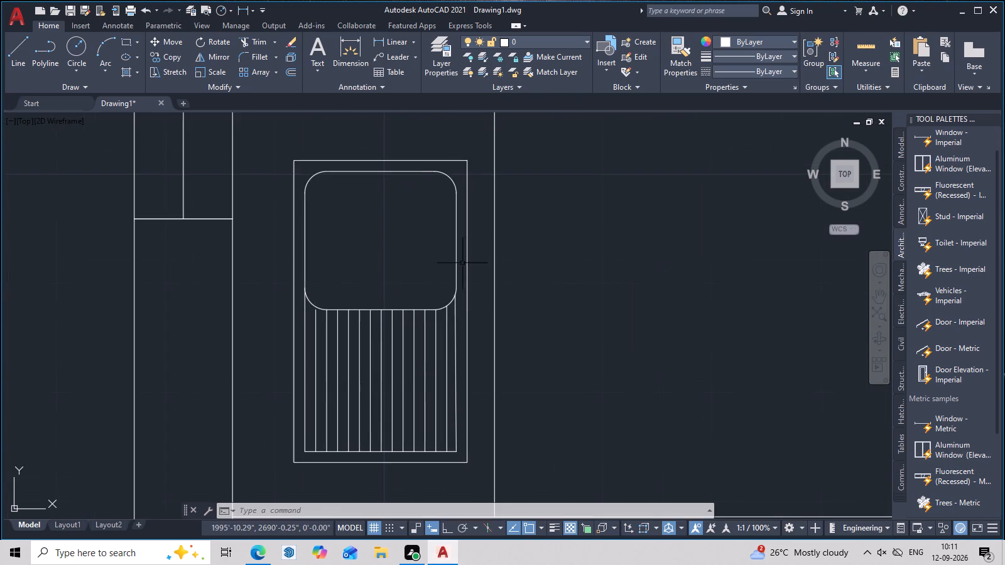
middle_click_drag(421, 188, 445, 225)
key("Escape")
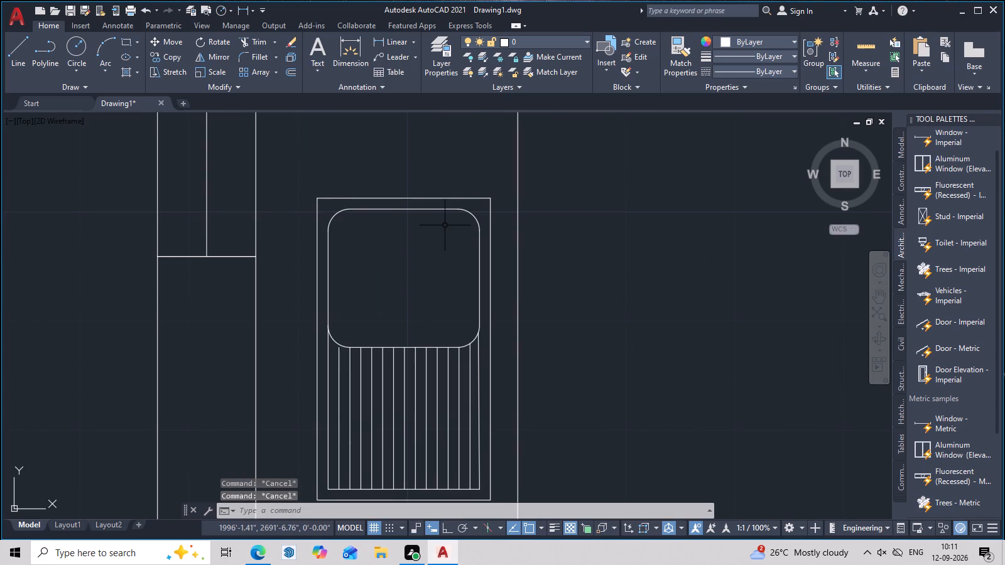
type("pol")
key("space")
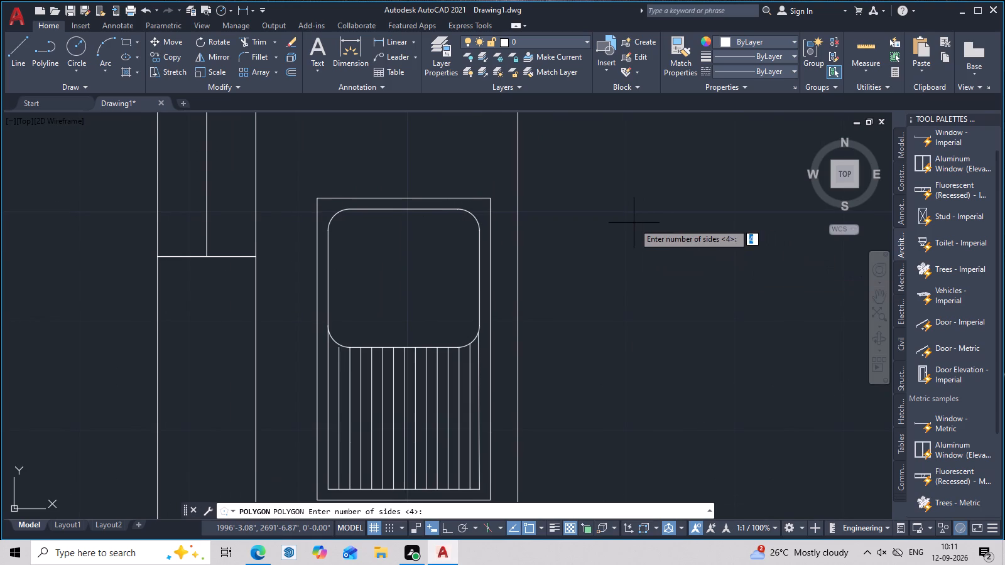
left_click(634, 223)
left_click(638, 242)
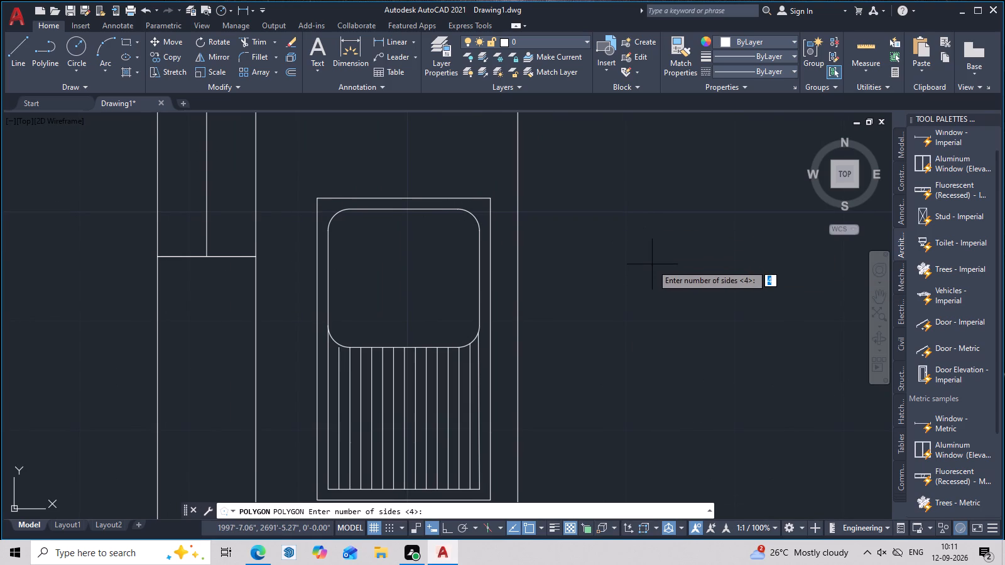
left_click(652, 264)
key("Return")
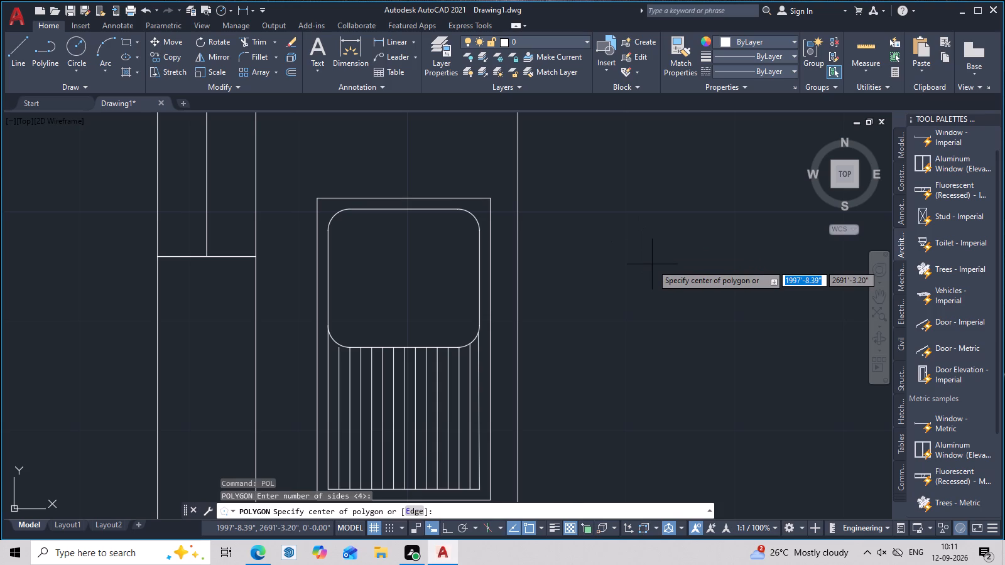
left_click(652, 264)
left_click_drag(684, 293, 652, 264)
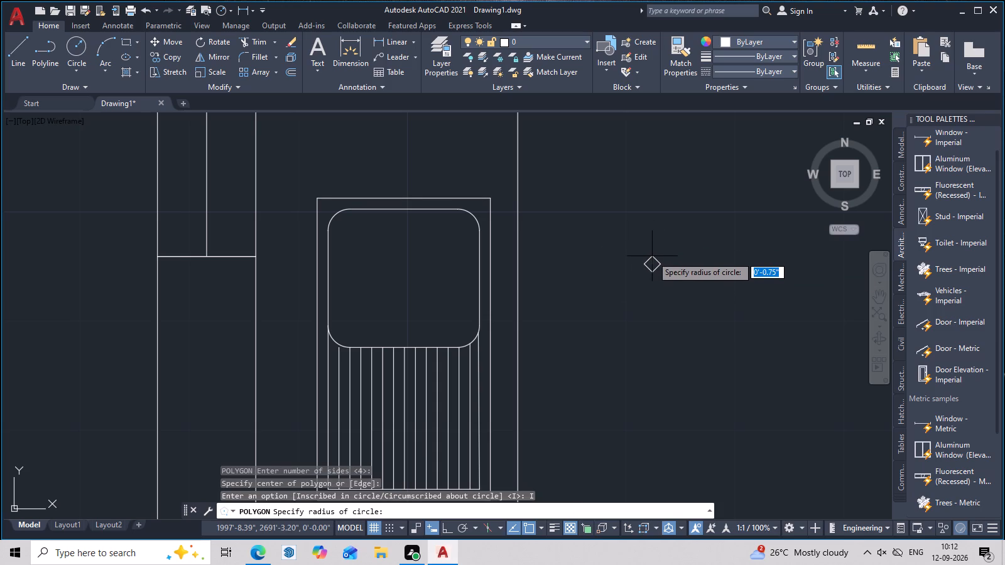
left_click(652, 256)
Move the small diamond-shaped polygon into the middle of the sink basin as its drain.
scroll(652, 263, "up", 2)
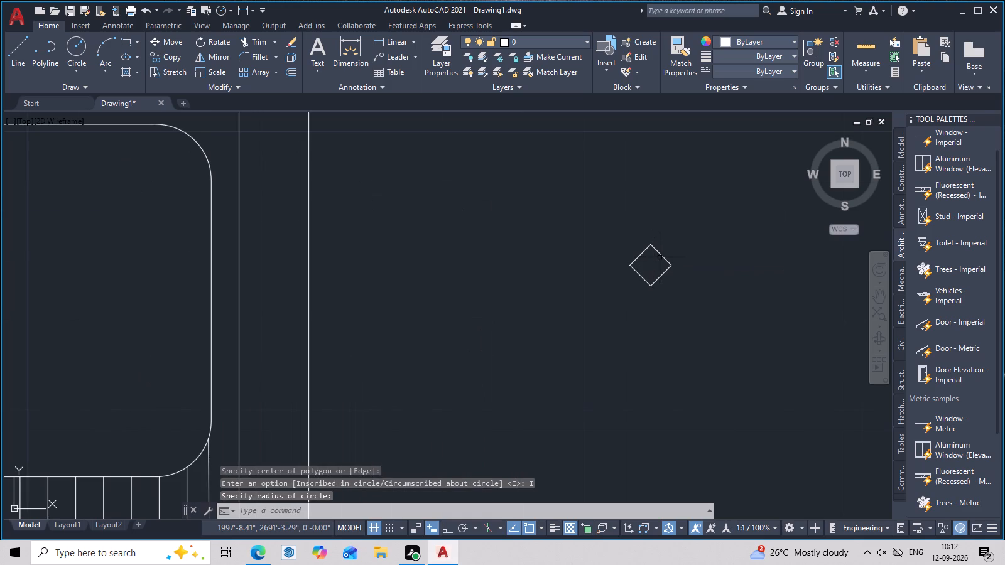
left_click(661, 257)
type("m")
key("space")
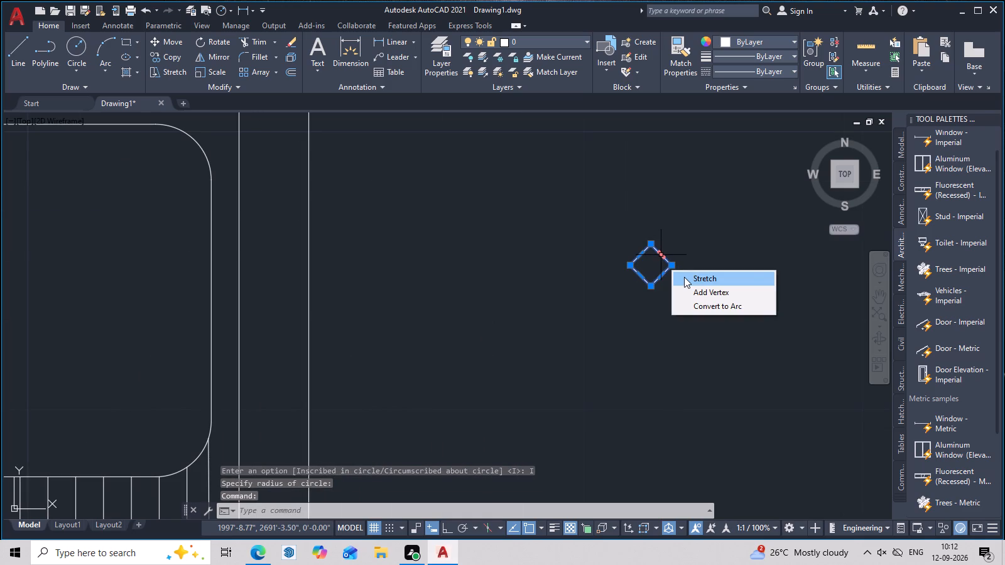
type("m")
key("space")
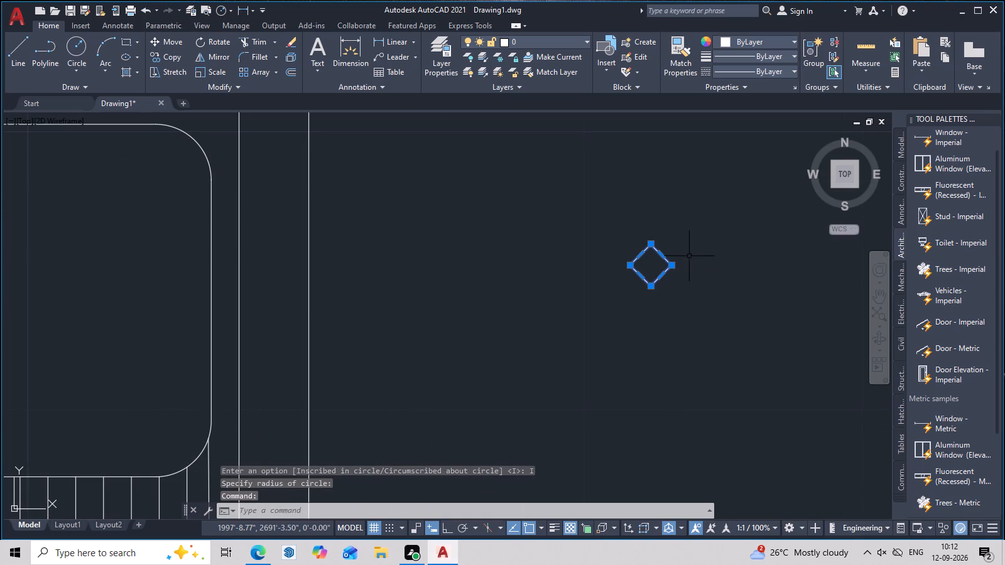
left_click(655, 267)
scroll(378, 282, "down", 3)
middle_click_drag(460, 293, 563, 298)
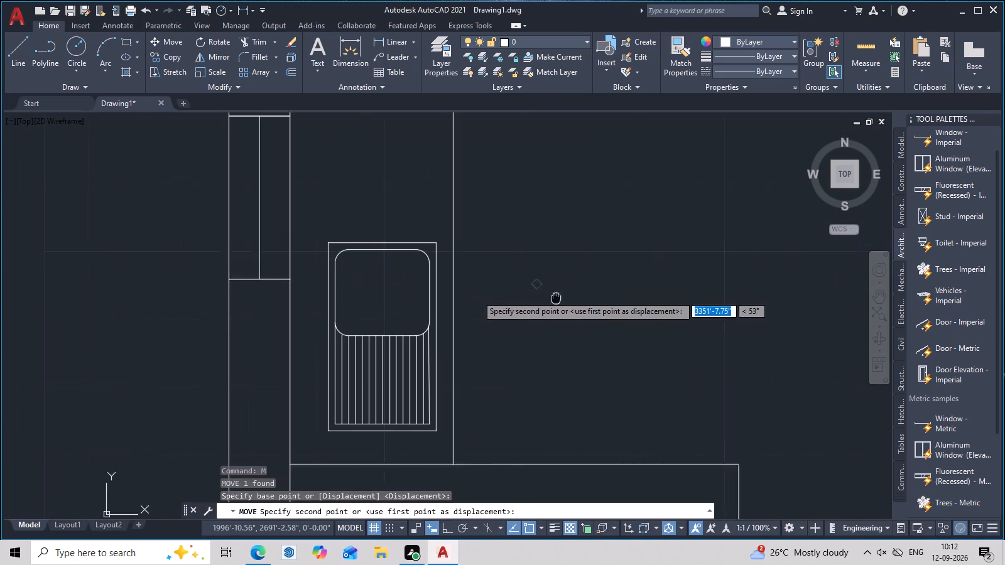
middle_click_drag(563, 298, 568, 297)
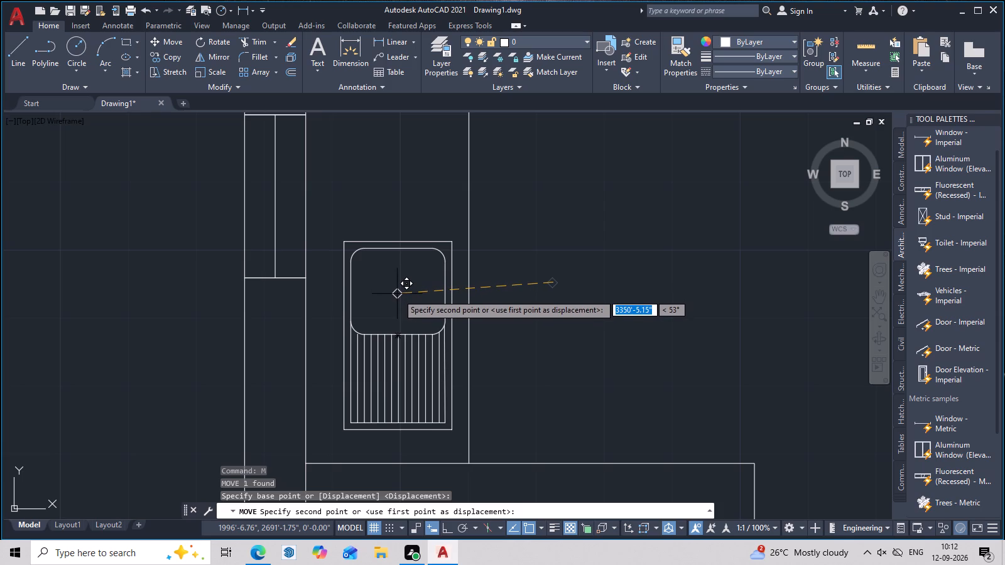
left_click(398, 294)
key("Escape")
Examine the completed sink and the kitchen counter within the surrounding floor plan.
scroll(557, 296, "down", 2)
middle_click_drag(559, 299, 561, 300)
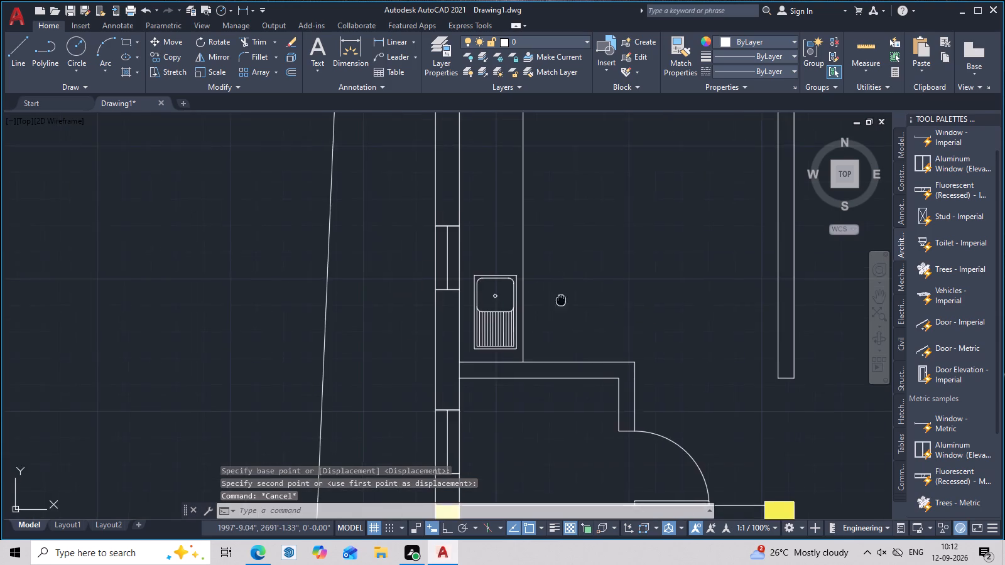
middle_click_drag(561, 300, 607, 284)
scroll(514, 294, "up", 3)
middle_click_drag(721, 313, 622, 309)
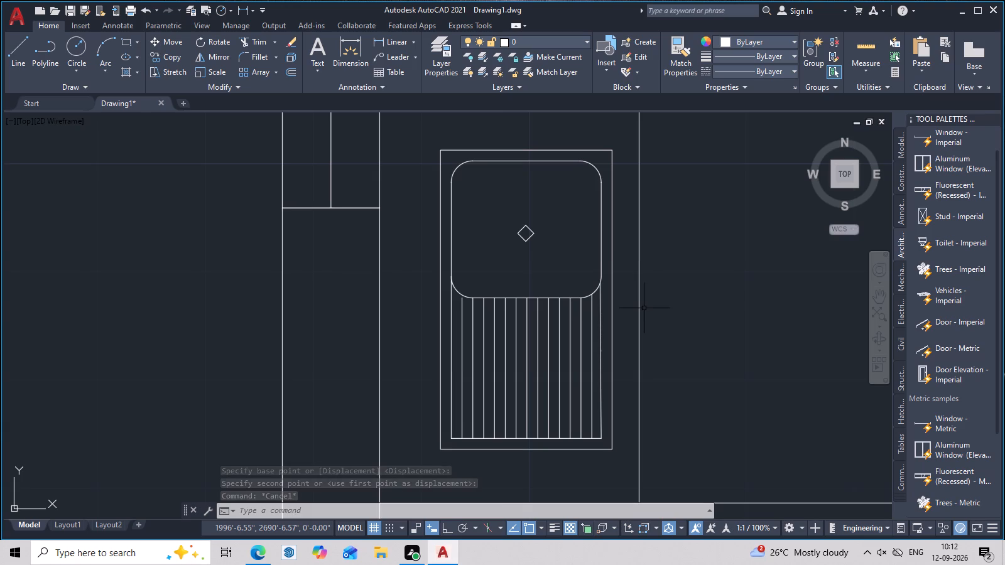
scroll(581, 261, "down", 3)
middle_click_drag(629, 262, 533, 316)
scroll(531, 316, "down", 2)
middle_click_drag(547, 306, 503, 321)
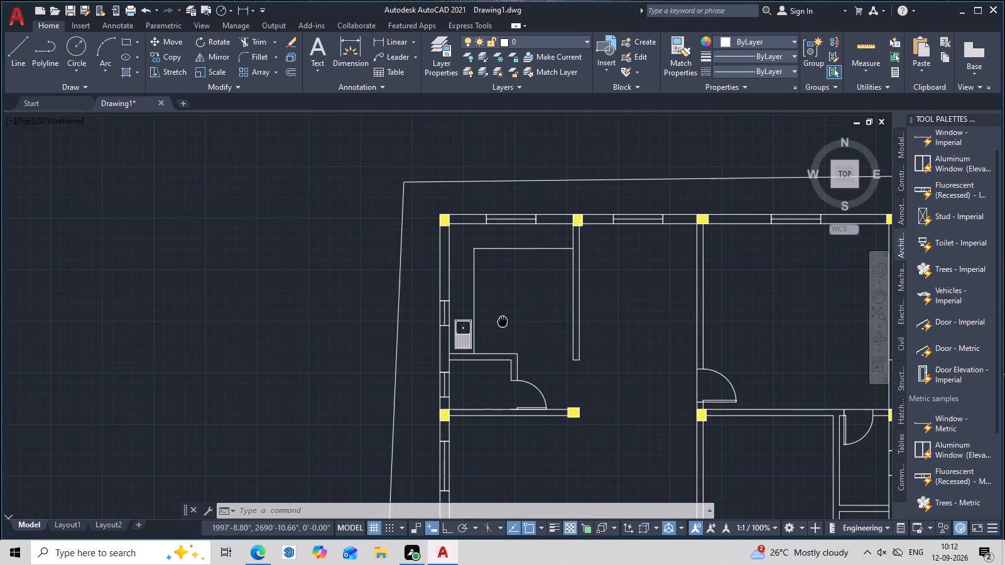
middle_click_drag(631, 335, 592, 358)
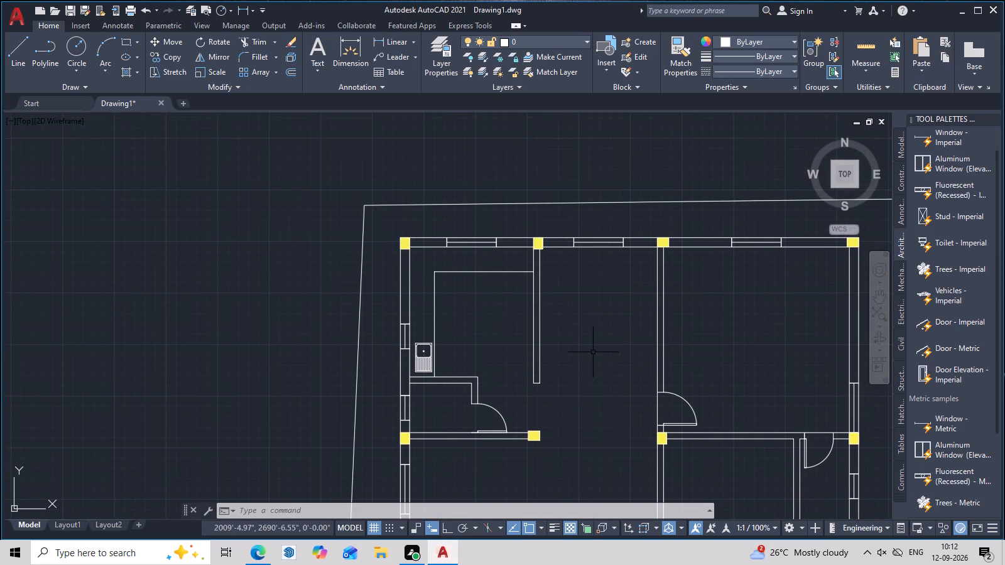
scroll(594, 336, "up", 2)
middle_click_drag(616, 323, 635, 316)
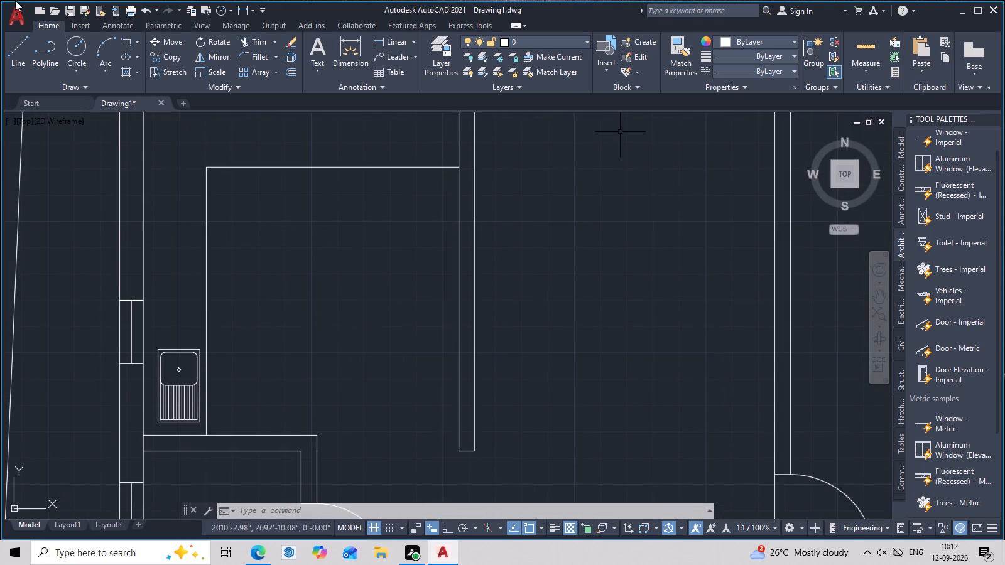
scroll(73, 0, "up", 1)
scroll(73, 0, "down", 5)
scroll(79, 0, "up", 3)
scroll(284, 158, "down", 1)
middle_click_drag(284, 161, 281, 291)
scroll(277, 308, "up", 2)
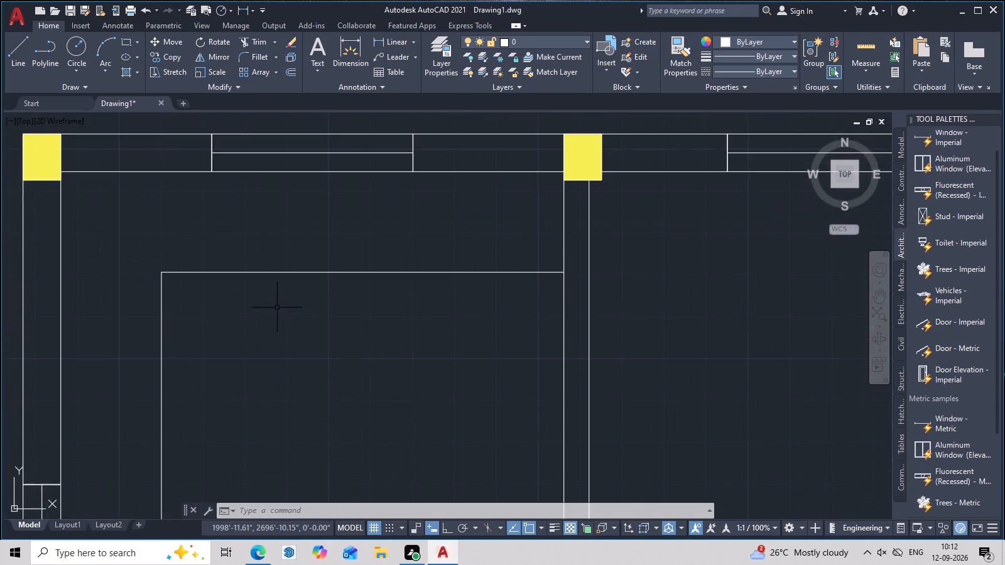
middle_click_drag(277, 324, 295, 435)
scroll(291, 384, "up", 3)
middle_click_drag(291, 384, 322, 505)
middle_click_drag(345, 342, 347, 353)
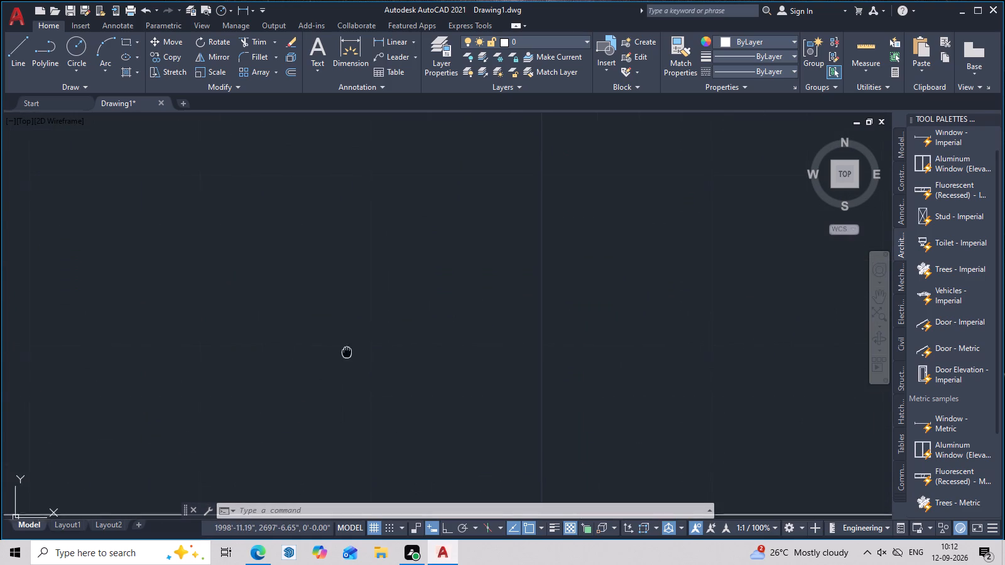
middle_click_drag(347, 353, 347, 366)
scroll(347, 366, "down", 4)
middle_click_drag(355, 363, 388, 397)
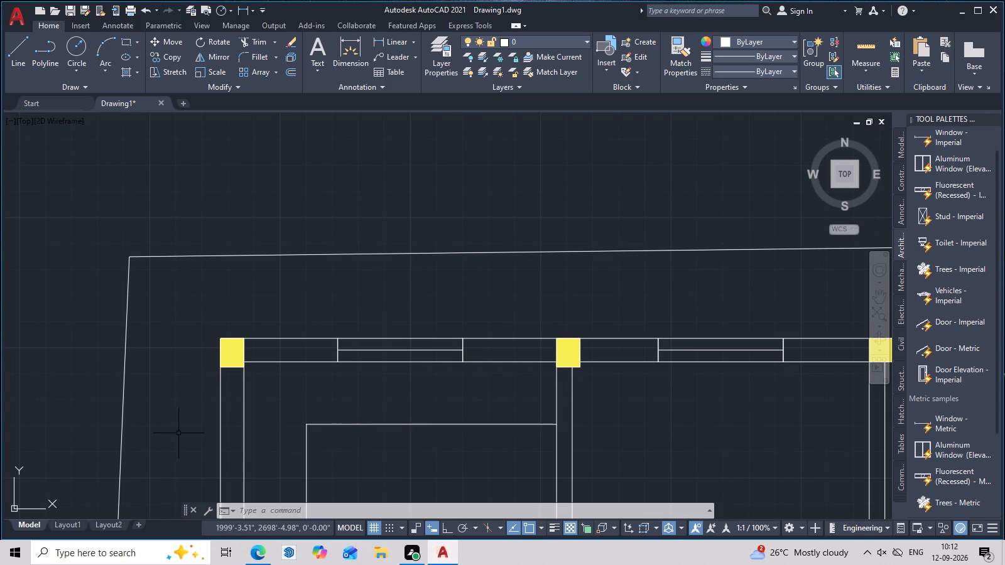
Open the block libraries for inserting a block from another drawing.
left_click(603, 52)
double_click(622, 165)
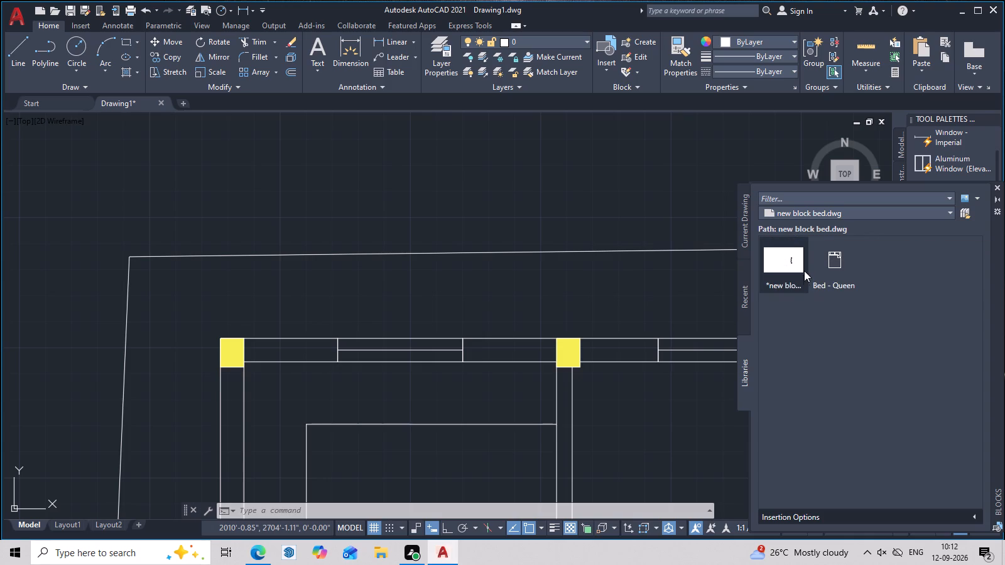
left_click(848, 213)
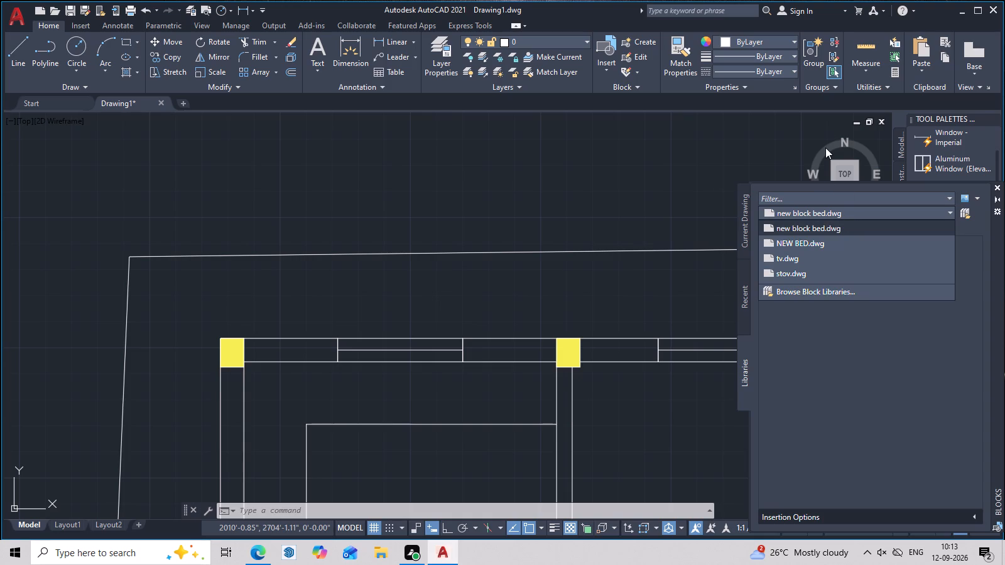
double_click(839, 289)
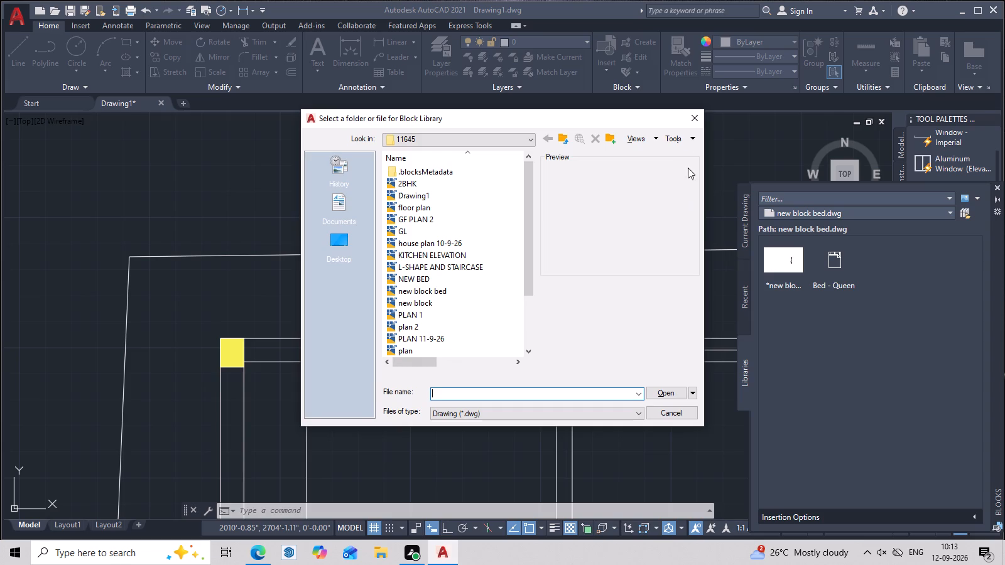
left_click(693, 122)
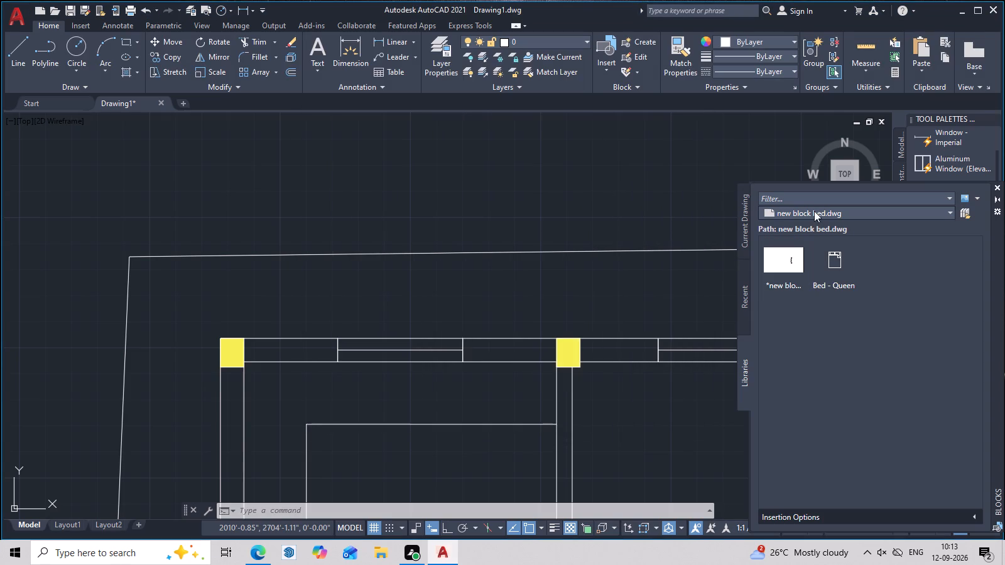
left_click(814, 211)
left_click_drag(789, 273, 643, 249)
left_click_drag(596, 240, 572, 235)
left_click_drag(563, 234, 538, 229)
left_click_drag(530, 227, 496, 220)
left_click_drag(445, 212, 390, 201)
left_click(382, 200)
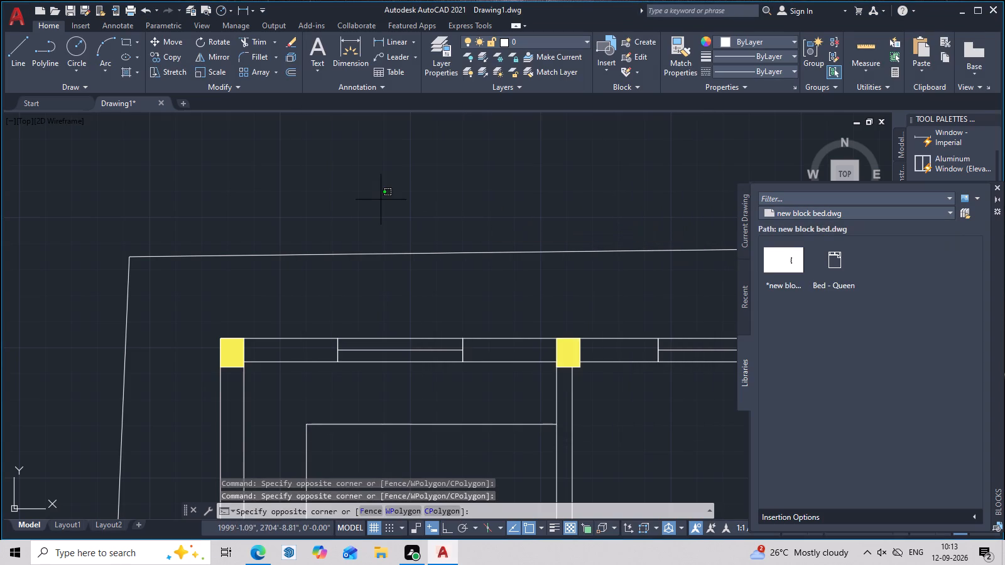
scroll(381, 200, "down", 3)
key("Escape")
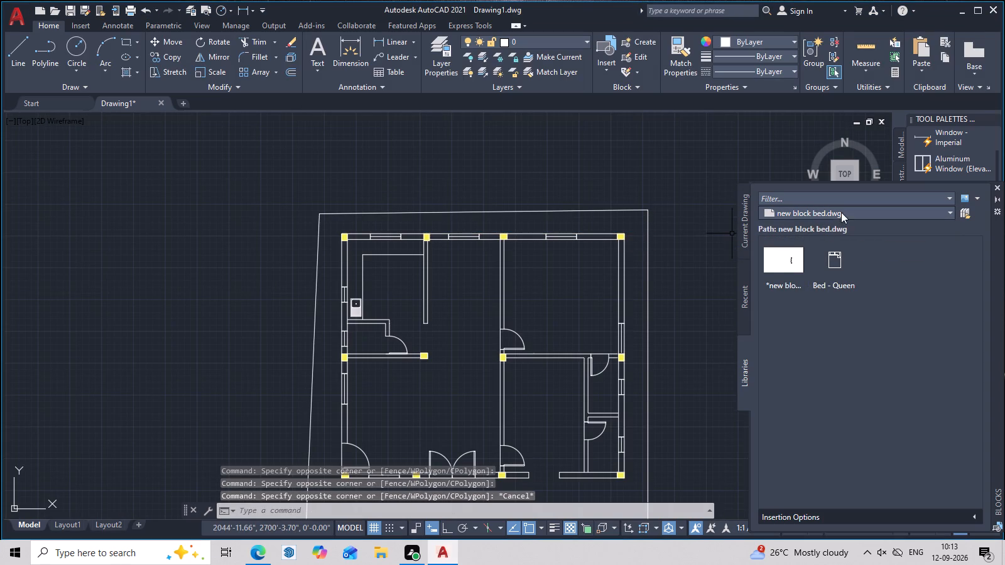
Insert the stove block from the stov.dwg library into the room beside the kitchen, just below the upper wall's window.
left_click(842, 210)
left_click(800, 279)
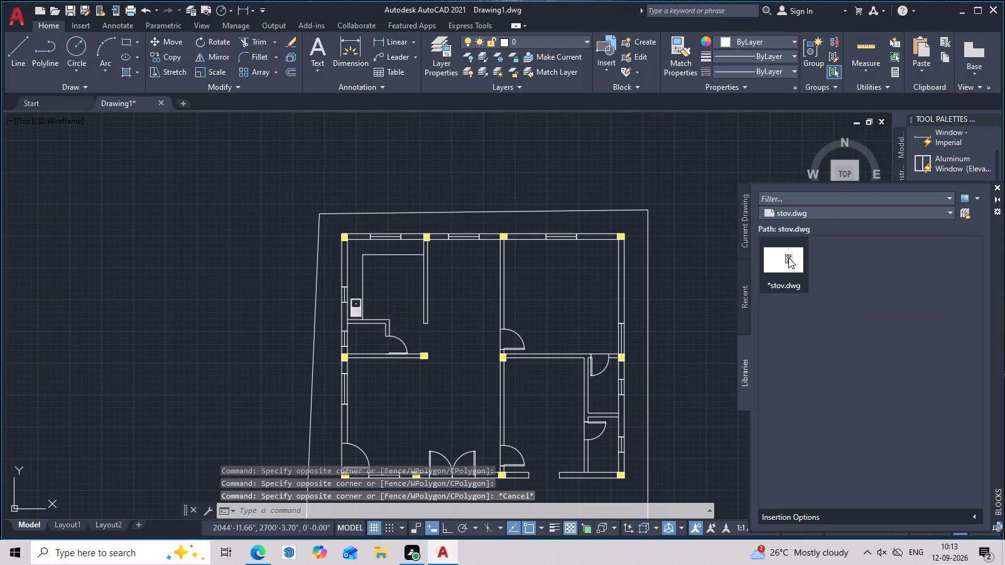
left_click_drag(788, 257, 443, 256)
left_click_drag(410, 256, 398, 256)
key("Escape")
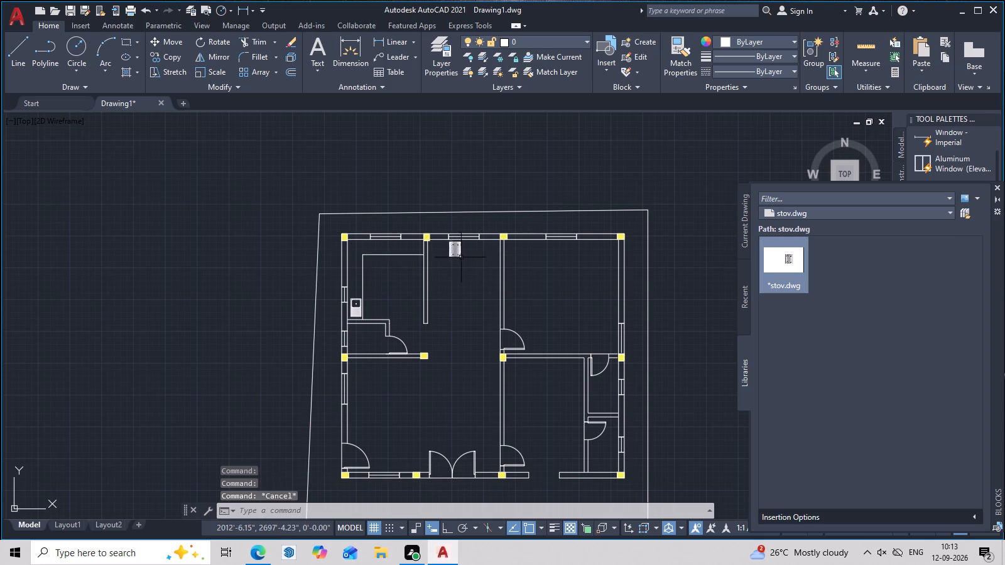
Move the stove block onto the kitchen counter's left run, near its upper corner above the sink, and close the block library.
scroll(459, 257, "up", 4)
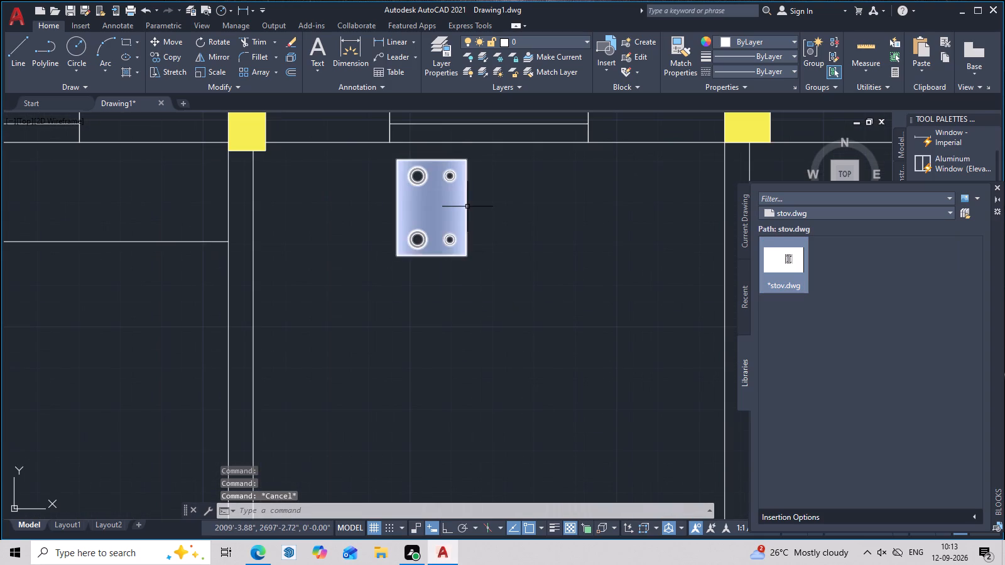
left_click(467, 207)
type("m")
key("space")
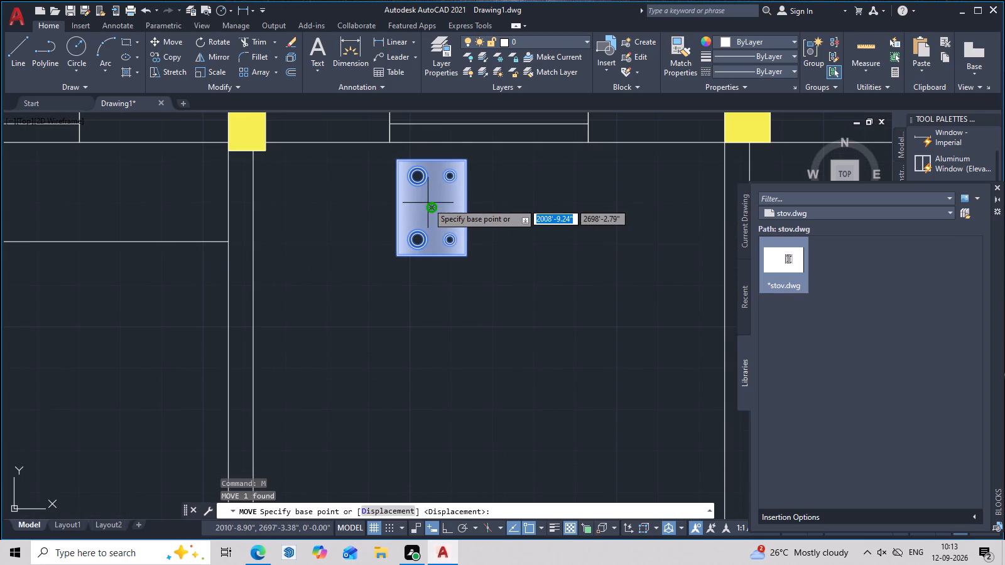
double_click(434, 211)
scroll(166, 274, "down", 2)
middle_click_drag(177, 275, 425, 285)
scroll(288, 278, "up", 2)
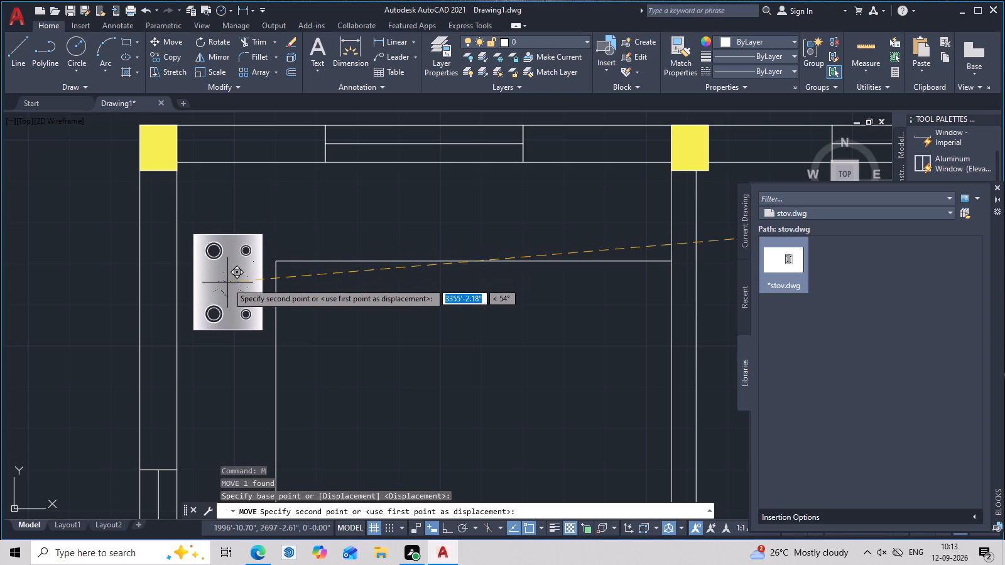
scroll(227, 282, "down", 2)
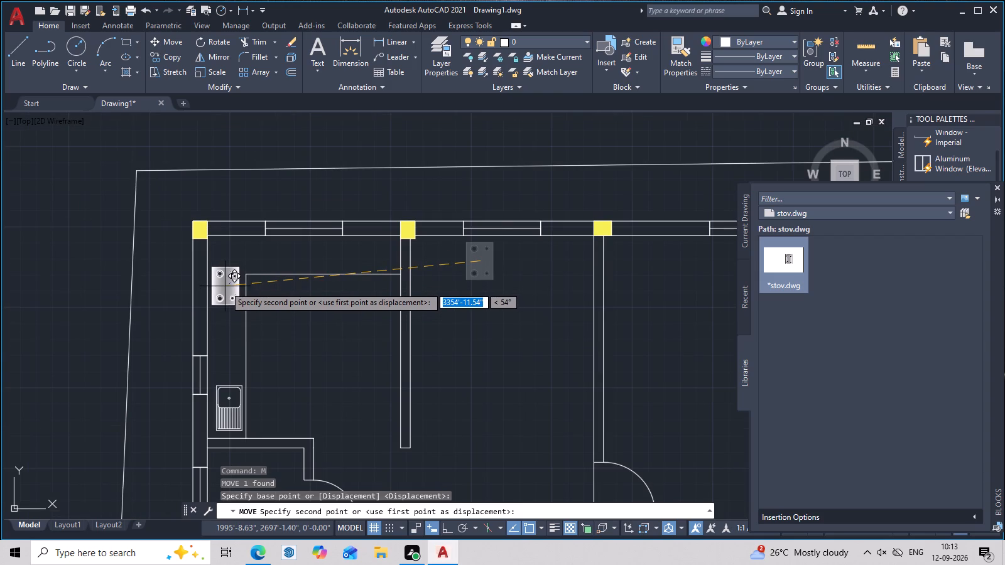
left_click(227, 286)
scroll(245, 290, "down", 2)
middle_click_drag(289, 350, 381, 358)
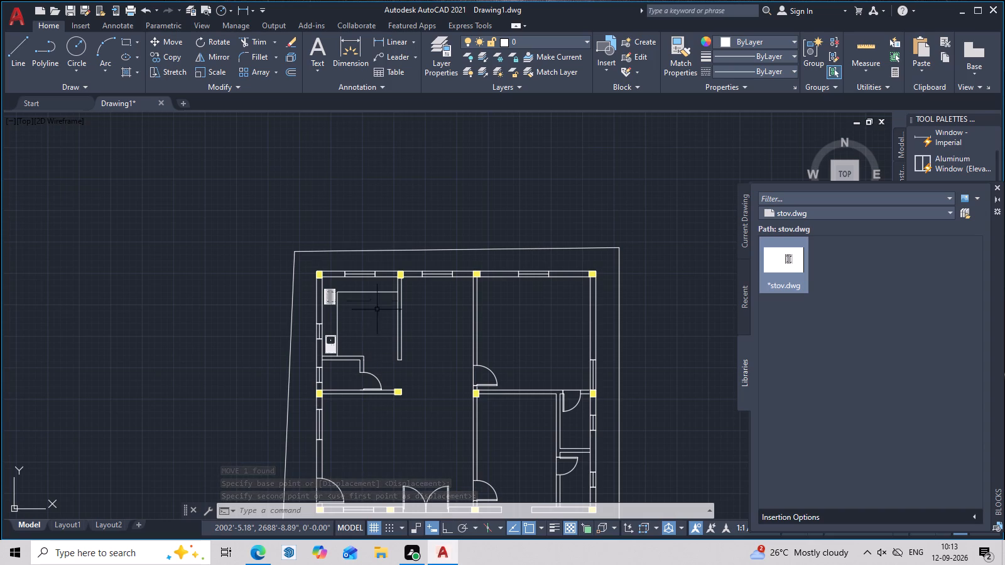
scroll(351, 272, "up", 3)
scroll(351, 272, "down", 2)
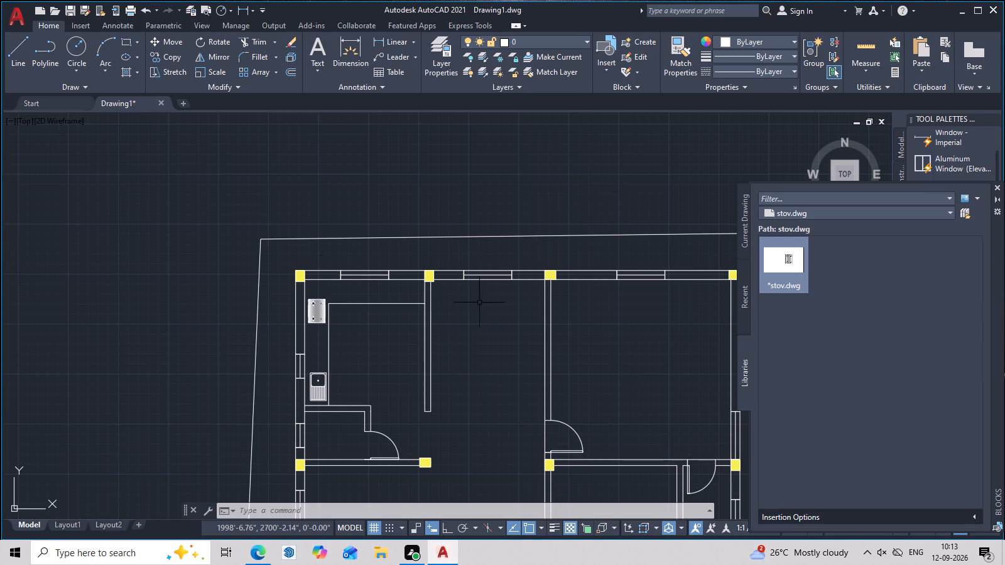
double_click(998, 185)
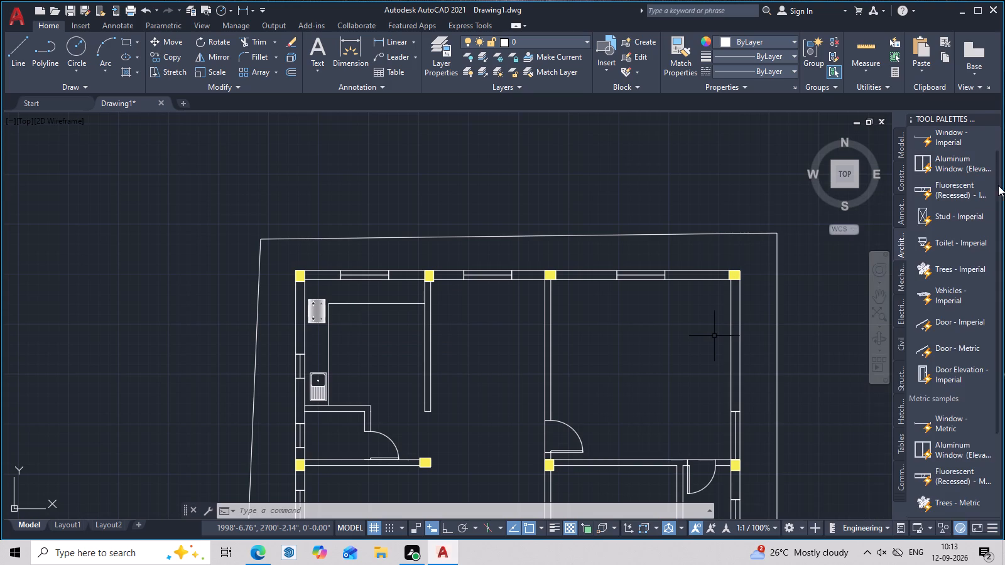
Examine the kitchen counter with its stove and sink, and the adjoining rooms of the floor plan.
scroll(295, 407, "down", 1)
middle_click_drag(297, 407, 219, 407)
scroll(217, 407, "up", 3)
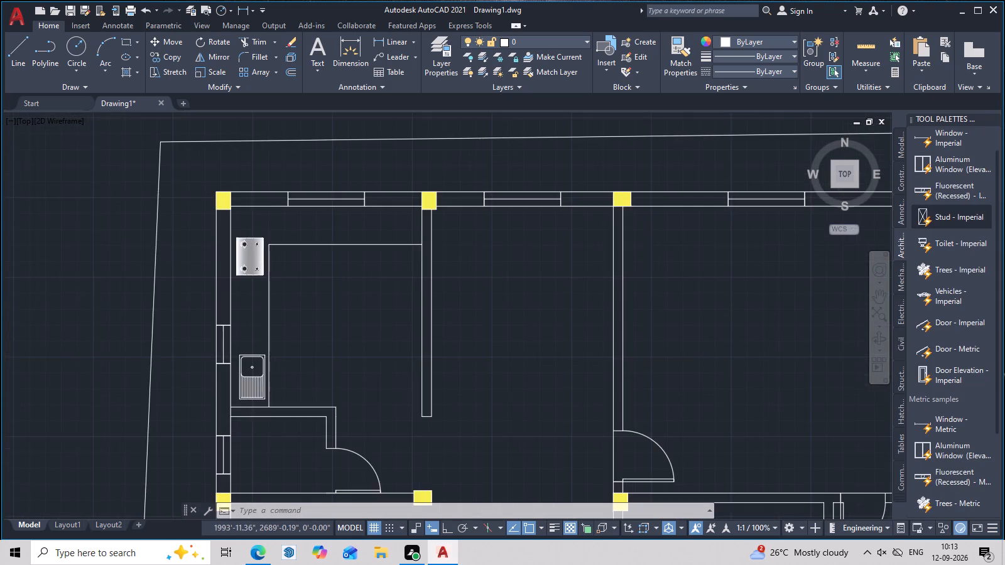
middle_click_drag(217, 407, 388, 509)
scroll(467, 340, "up", 2)
scroll(453, 336, "down", 3)
middle_click_drag(453, 336, 420, 407)
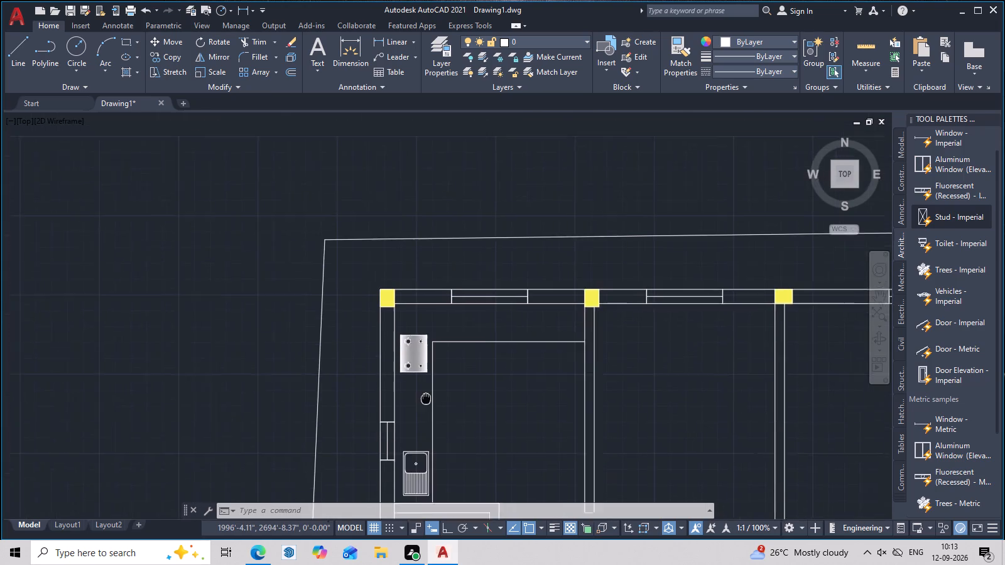
middle_click_drag(420, 407, 403, 416)
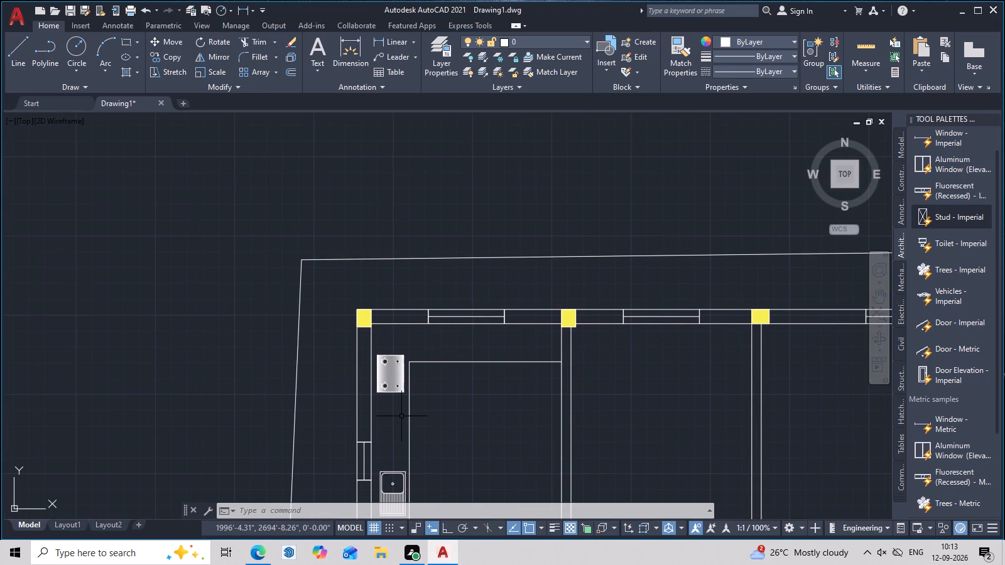
scroll(481, 353, "down", 2)
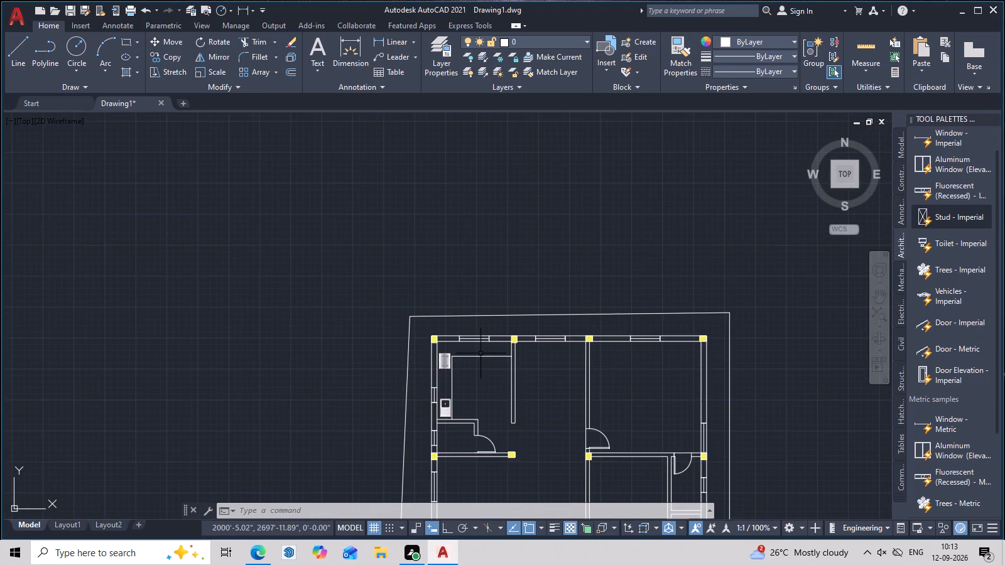
scroll(479, 356, "up", 3)
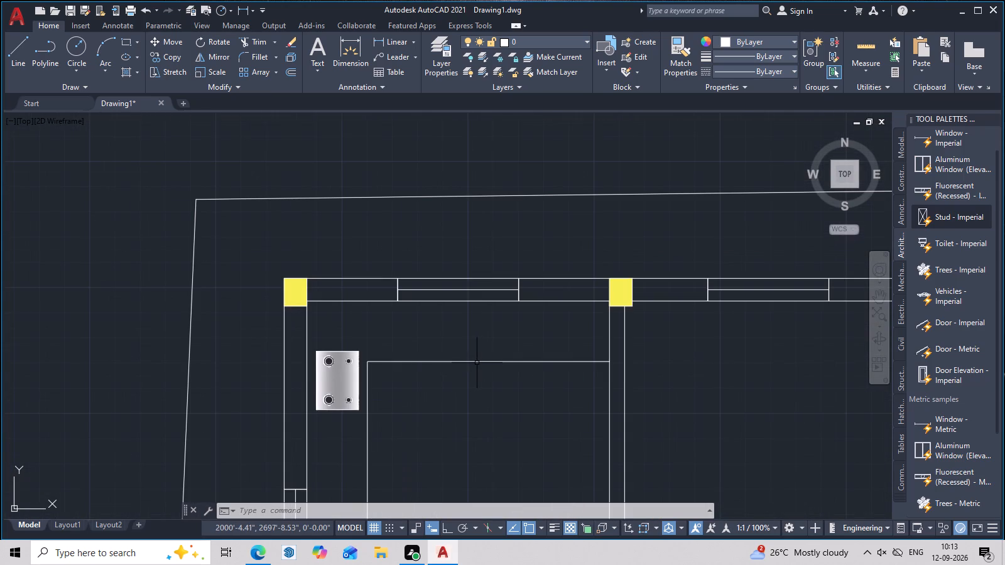
left_click(479, 362)
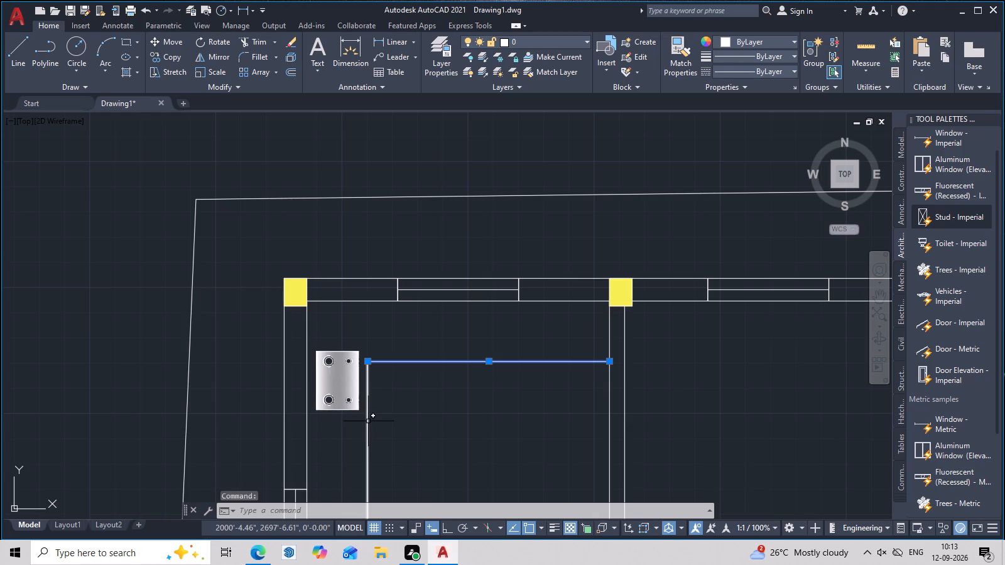
left_click(368, 421)
scroll(404, 409, "down", 2)
middle_click_drag(421, 419, 426, 407)
key("Escape")
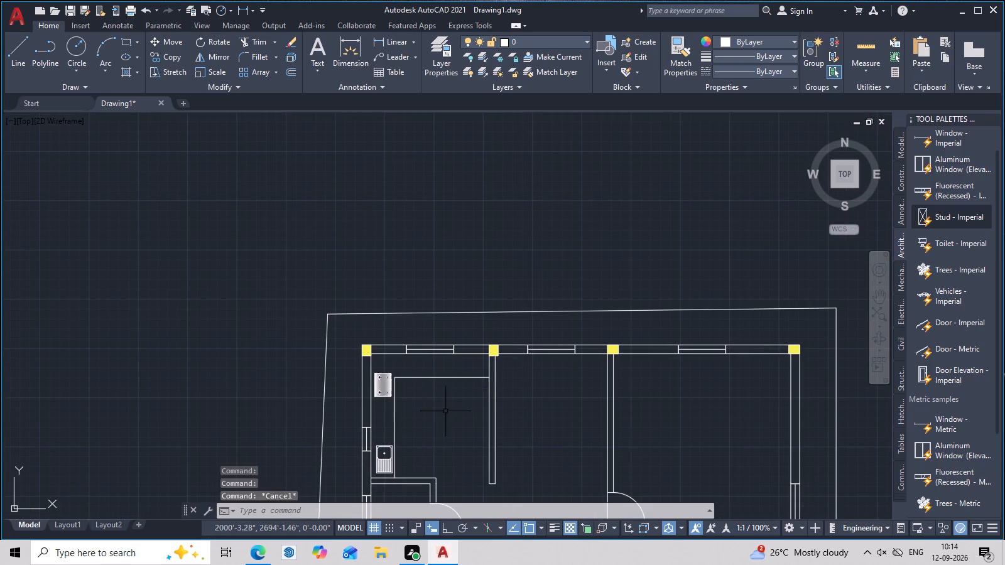
scroll(468, 359, "up", 2)
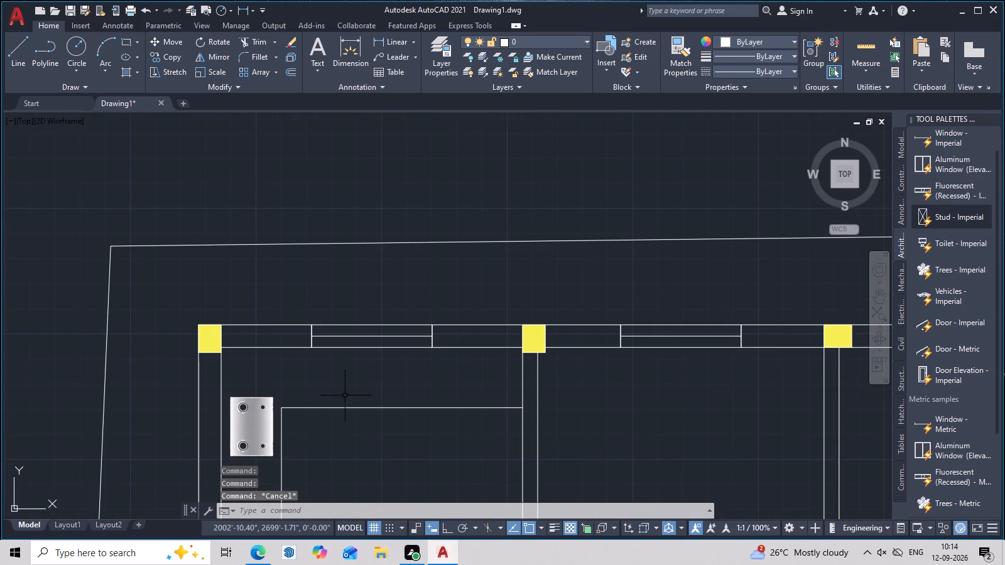
scroll(341, 411, "down", 2)
middle_click_drag(357, 453, 428, 372)
scroll(432, 370, "down", 1)
middle_click_drag(432, 385, 435, 372)
scroll(435, 371, "up", 2)
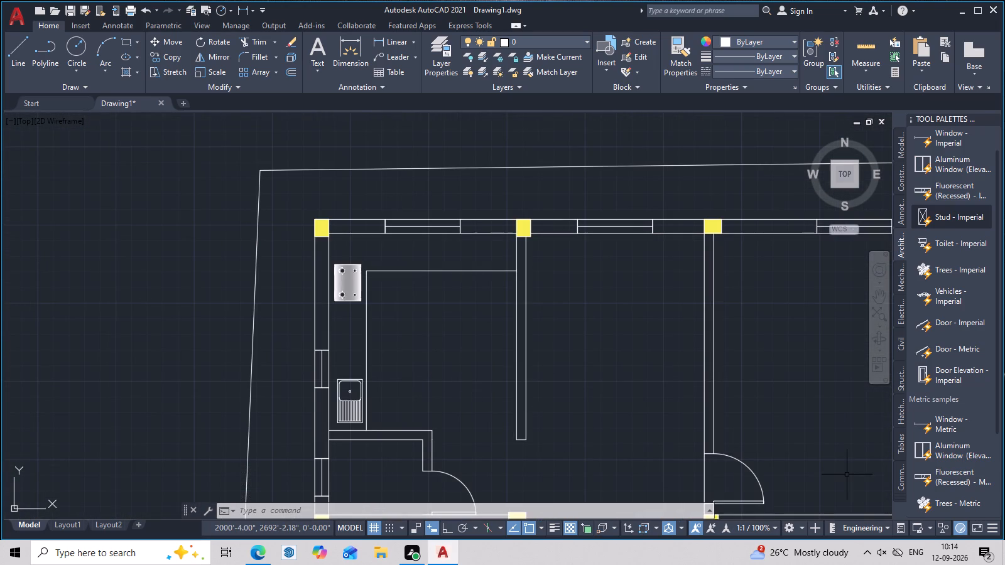
middle_click_drag(846, 475, 673, 470)
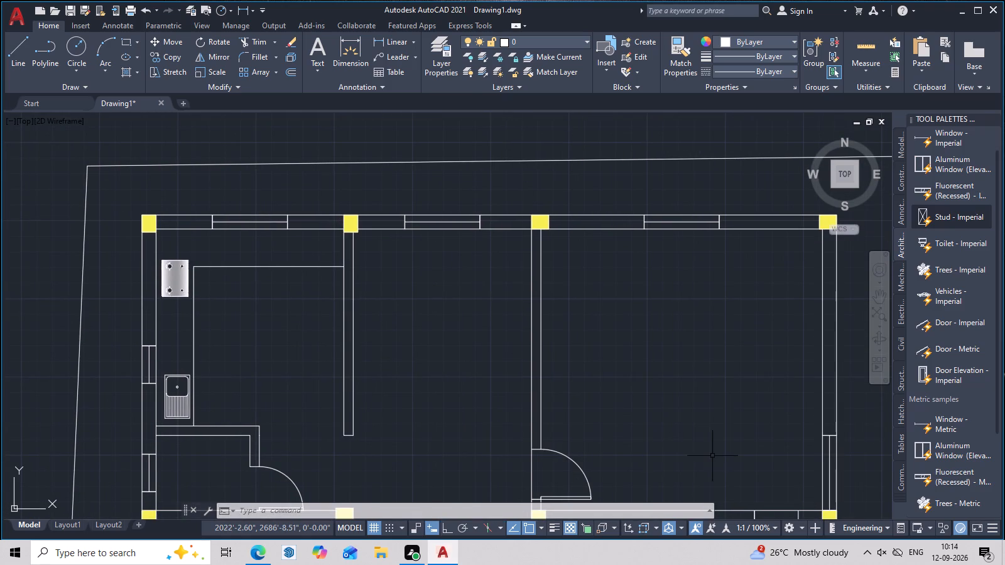
Open DesignCenter and browse the blocks of House Designer.dwg, ending with the blocks of Kitchens.dwg.
key("ctrl+2")
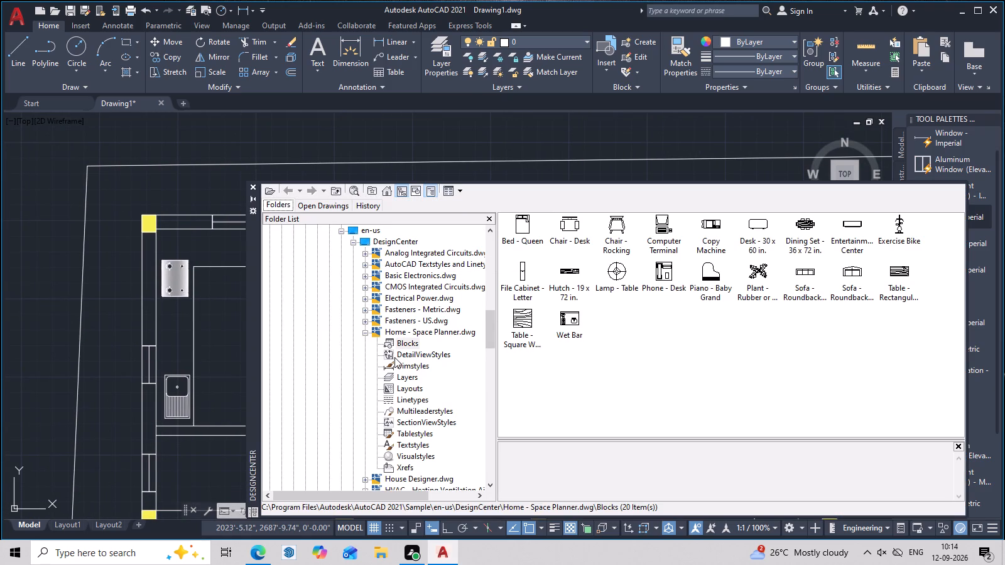
scroll(394, 358, "down", 1)
middle_click_drag(403, 451, 406, 394)
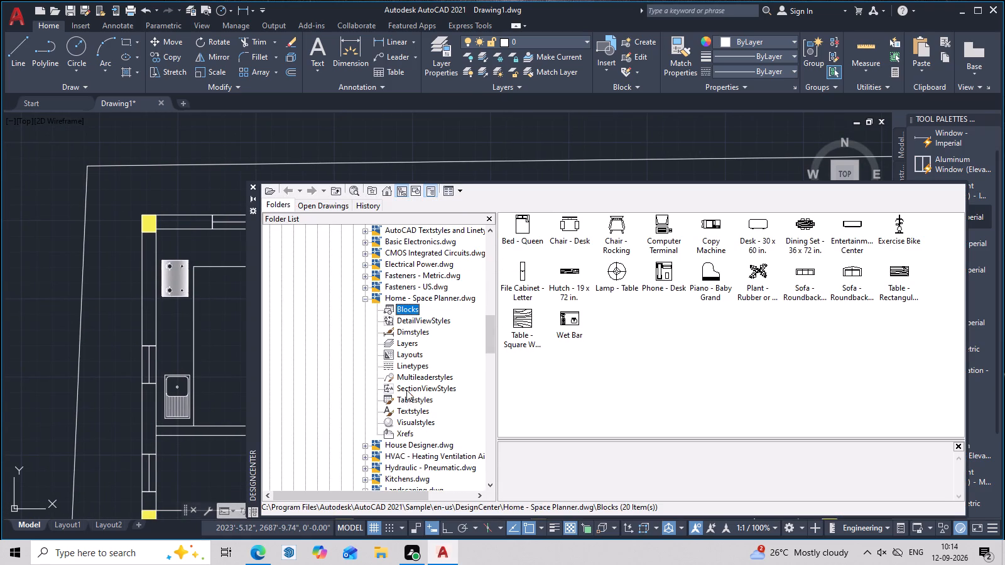
left_click(420, 446)
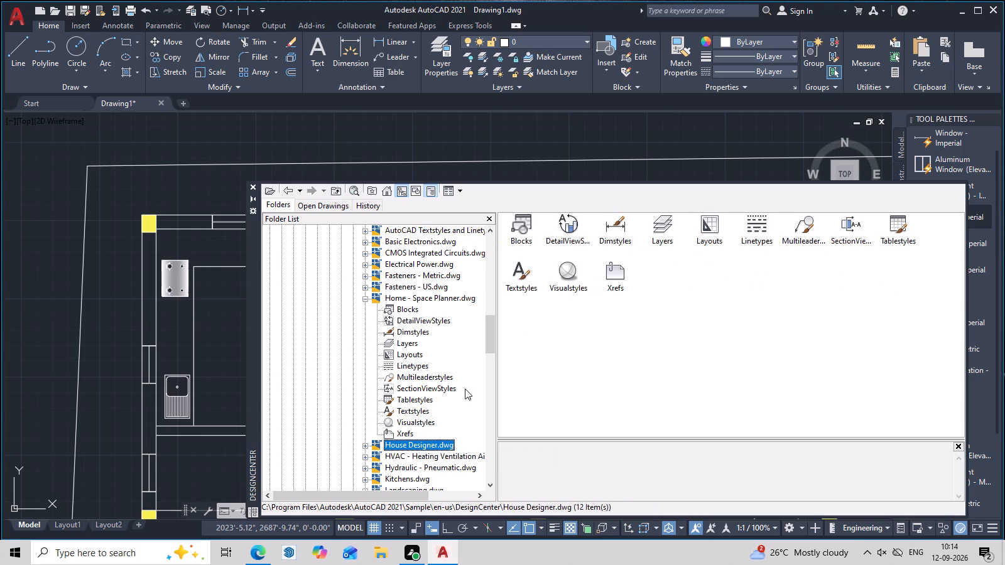
left_click(518, 224)
double_click(518, 224)
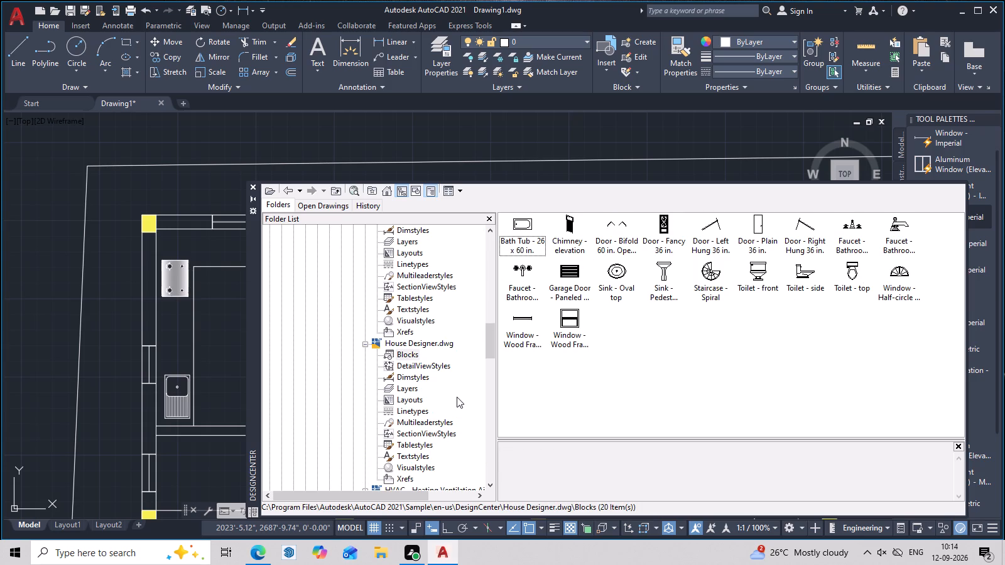
scroll(432, 391, "down", 2)
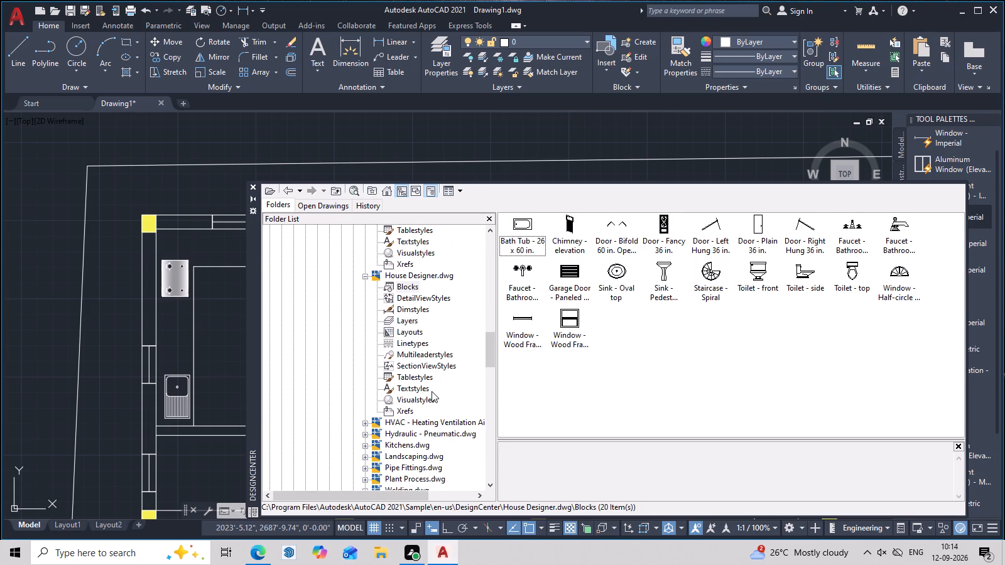
scroll(438, 388, "down", 1)
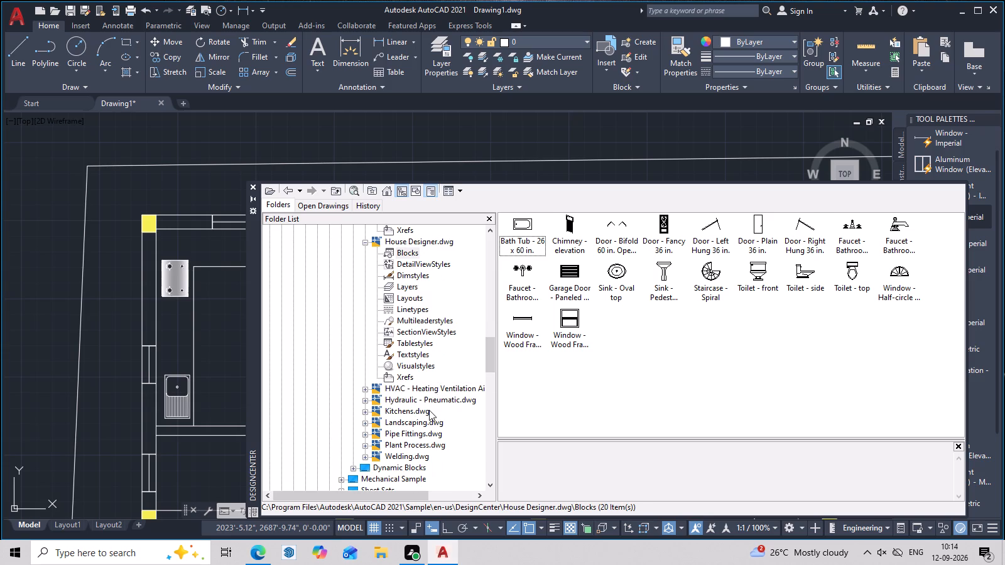
left_click(429, 410)
double_click(528, 239)
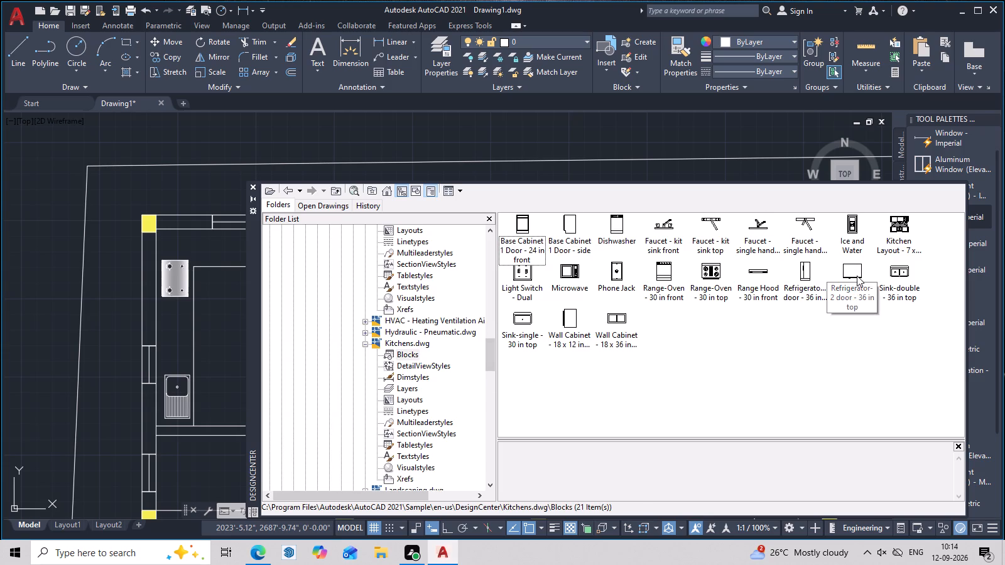
Insert the 36 in two-door refrigerator top-view block outside the plot's upper-left corner and close DesignCenter.
left_click_drag(857, 276, 0, 264)
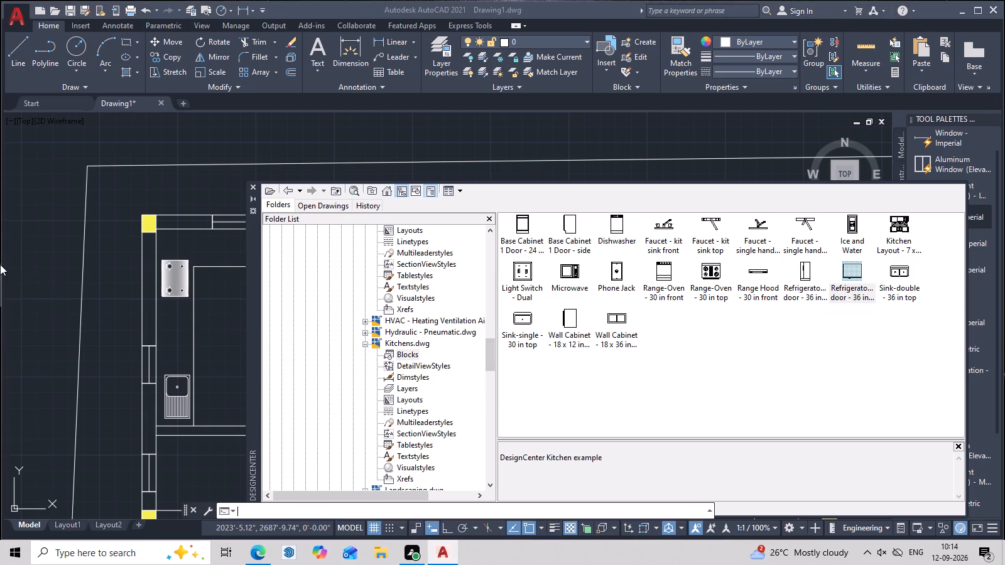
scroll(231, 277, "down", 3)
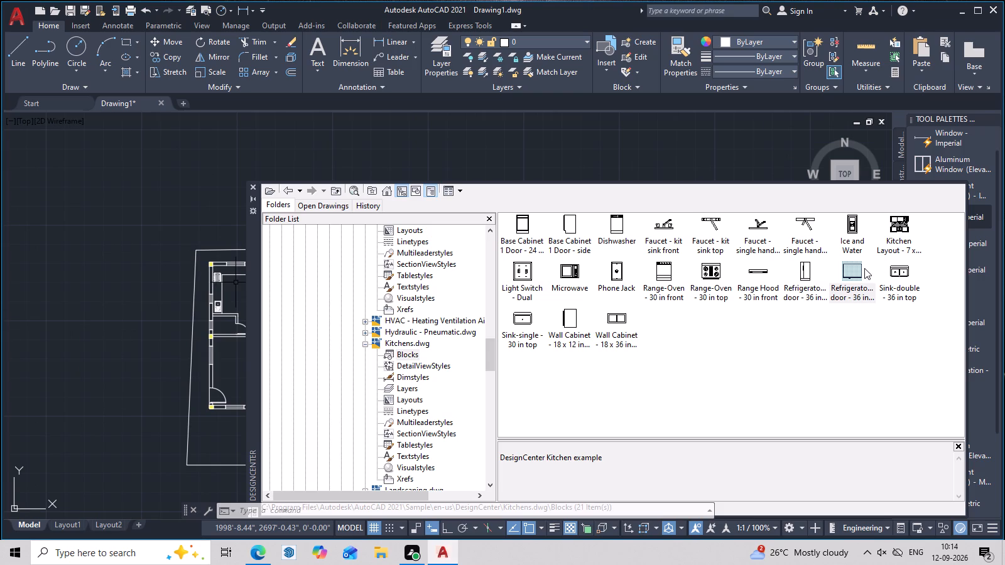
left_click_drag(859, 271, 136, 212)
left_click(136, 212)
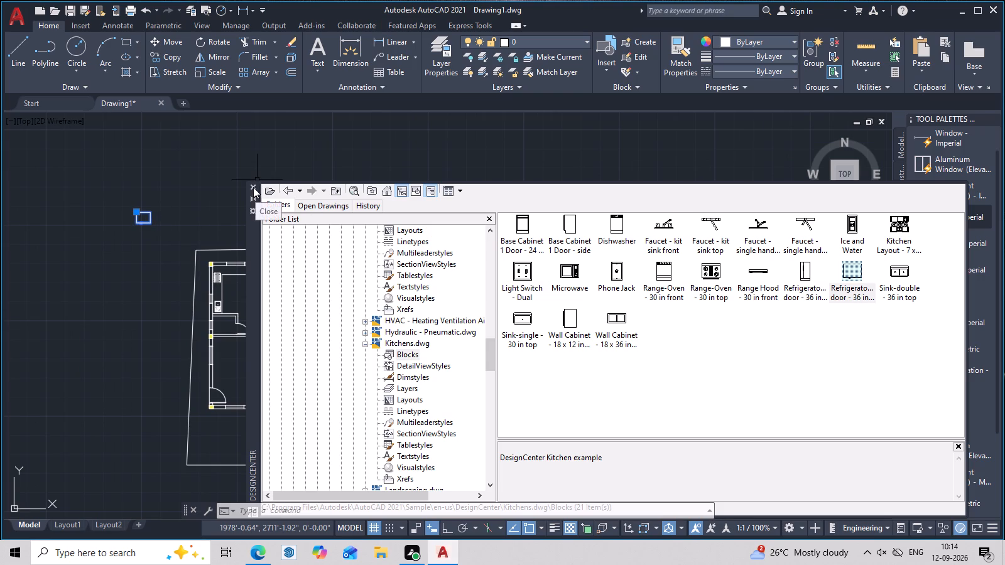
double_click(253, 187)
scroll(158, 213, "up", 2)
key("Escape")
scroll(142, 217, "up", 2)
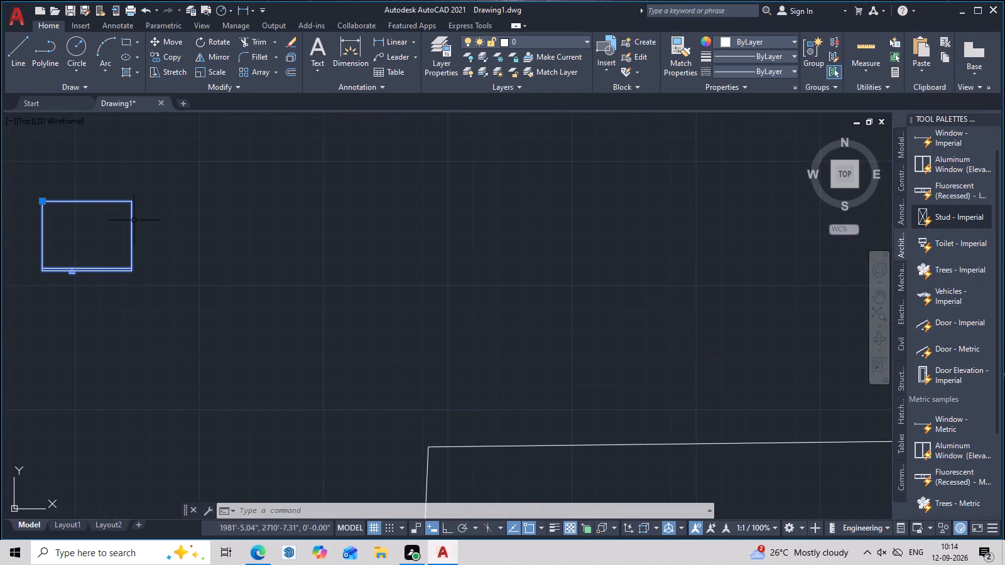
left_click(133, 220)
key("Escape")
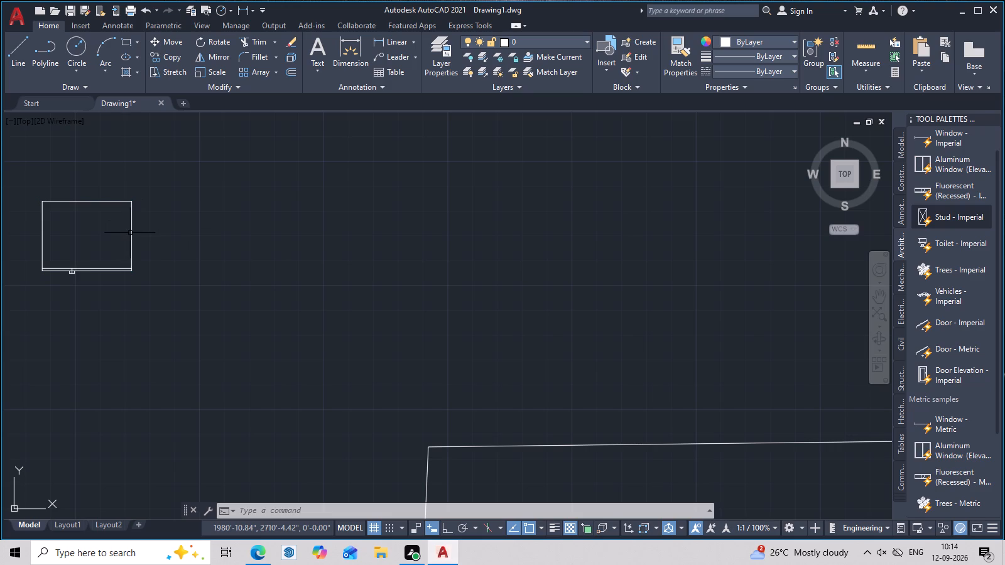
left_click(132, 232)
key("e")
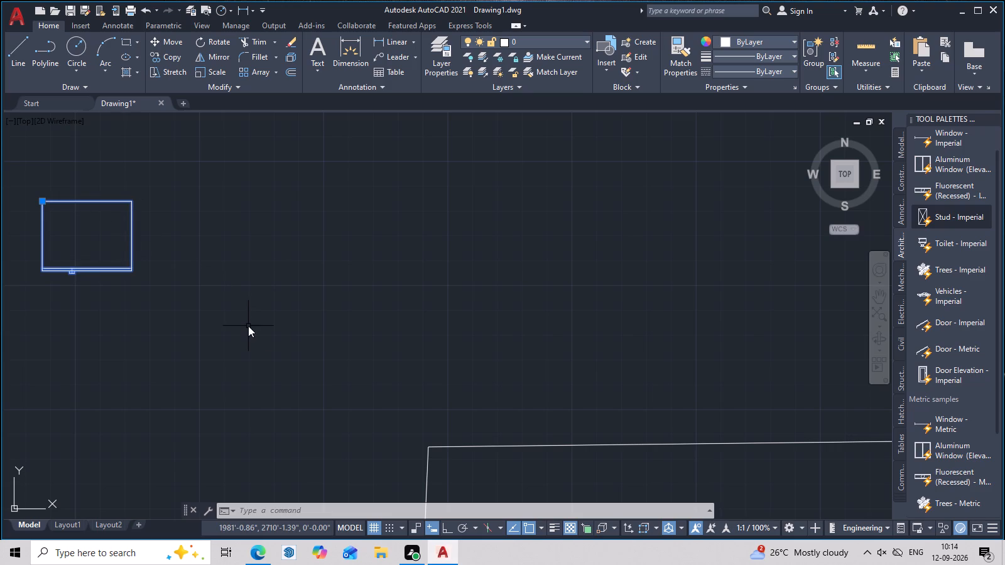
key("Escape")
Rotate the refrigerator block about 90 degrees clockwise around its upper-right corner, turning its handle side to the left.
type("ro")
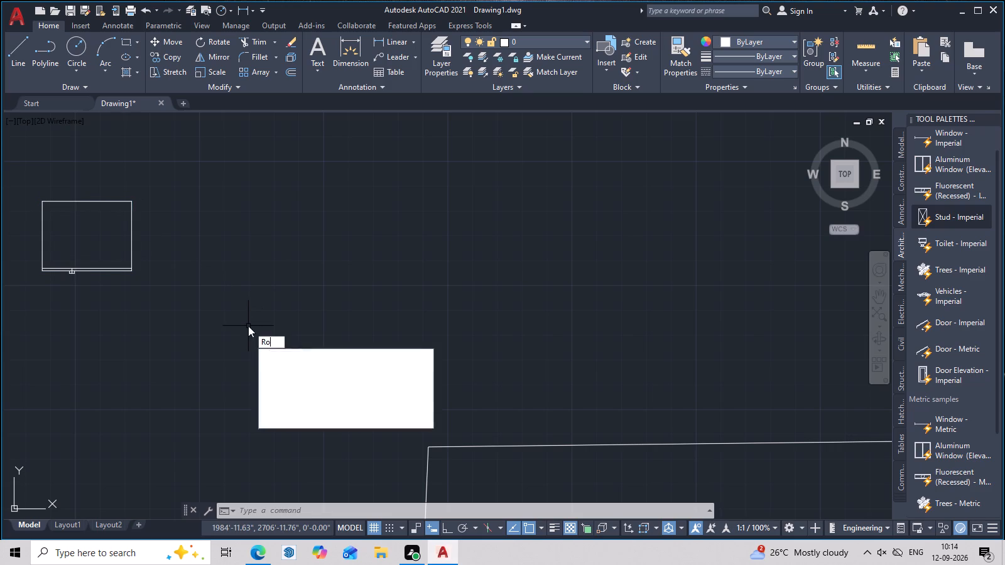
key("space")
left_click(129, 202)
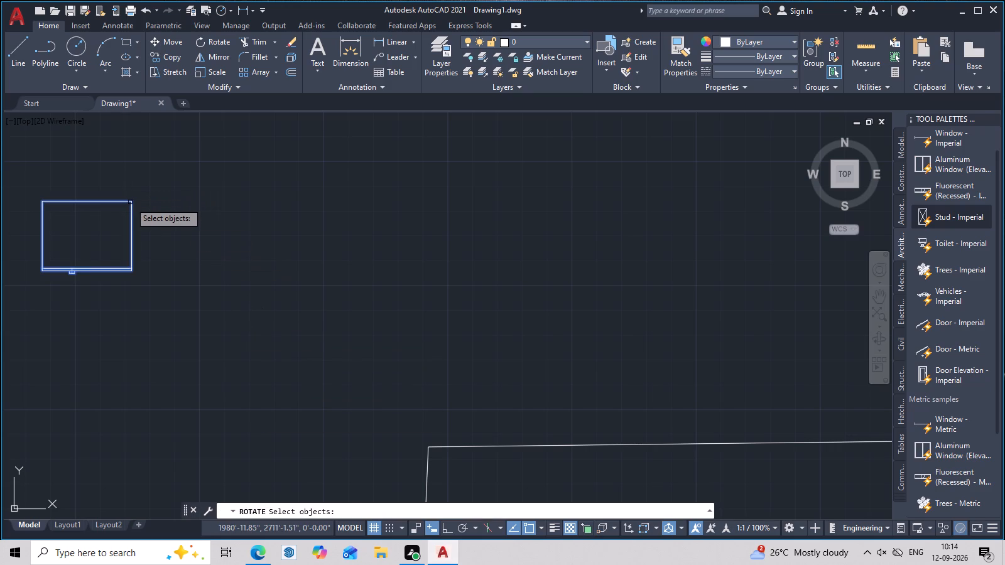
right_click(130, 202)
left_click(132, 202)
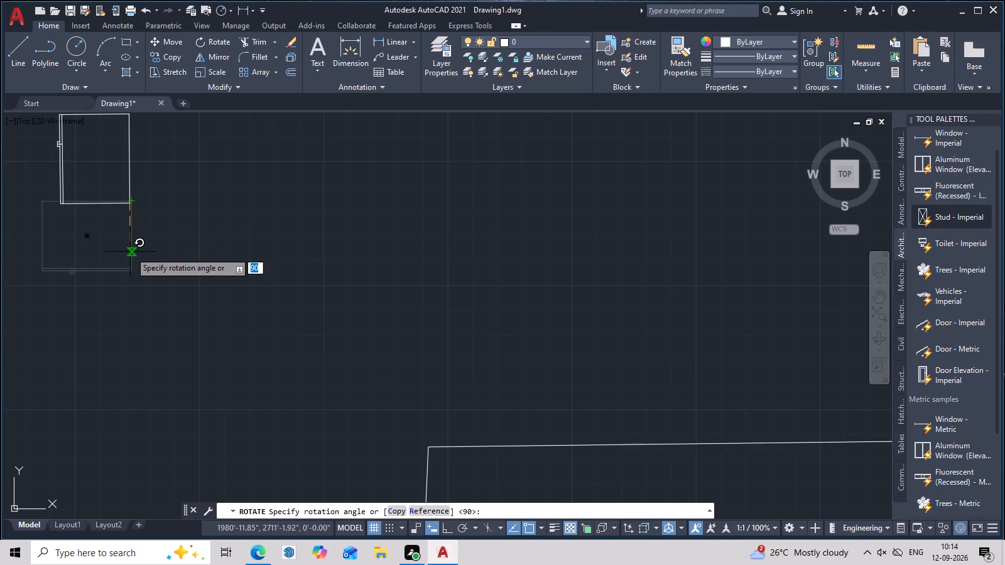
scroll(130, 252, "down", 1)
middle_click_drag(131, 266, 133, 289)
left_click(133, 289)
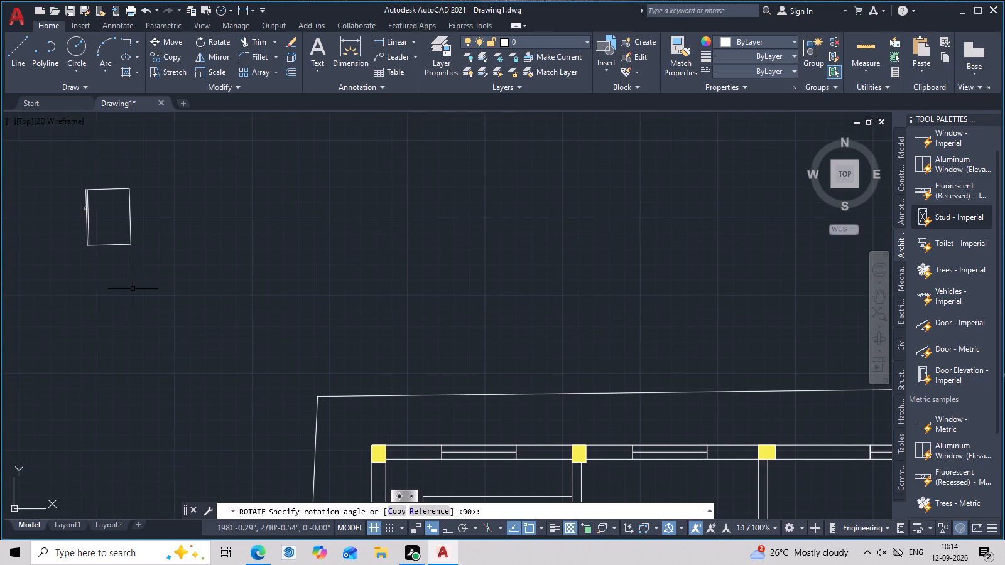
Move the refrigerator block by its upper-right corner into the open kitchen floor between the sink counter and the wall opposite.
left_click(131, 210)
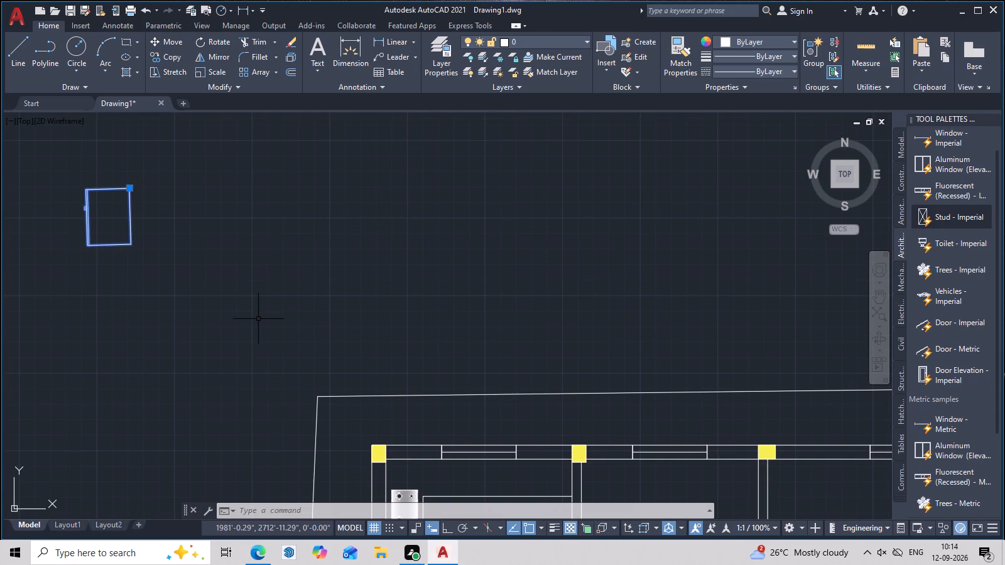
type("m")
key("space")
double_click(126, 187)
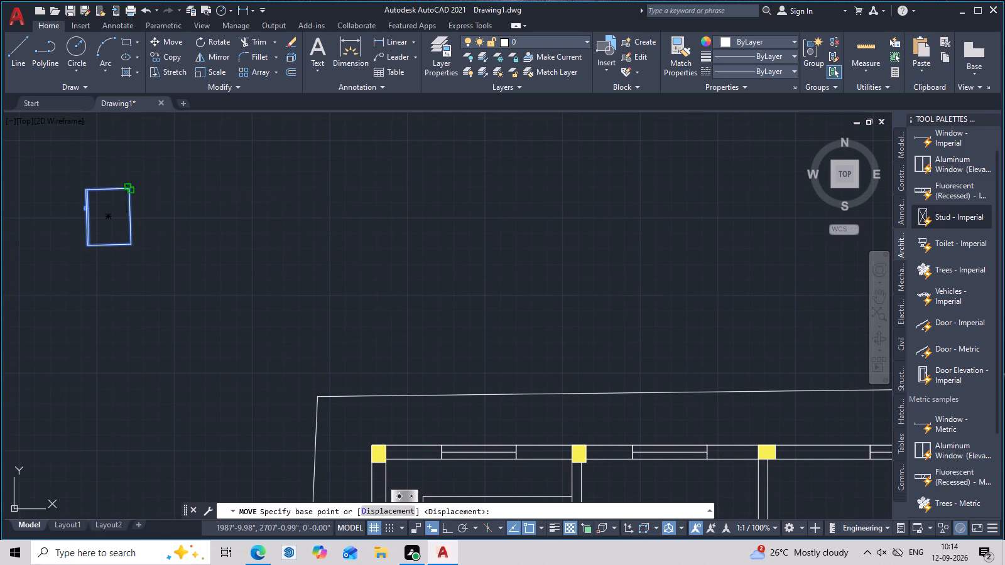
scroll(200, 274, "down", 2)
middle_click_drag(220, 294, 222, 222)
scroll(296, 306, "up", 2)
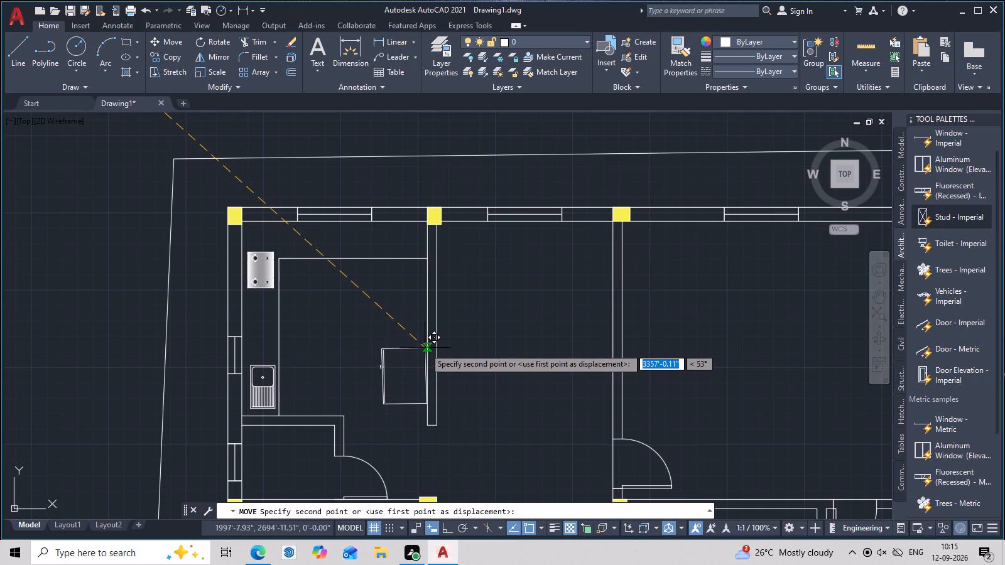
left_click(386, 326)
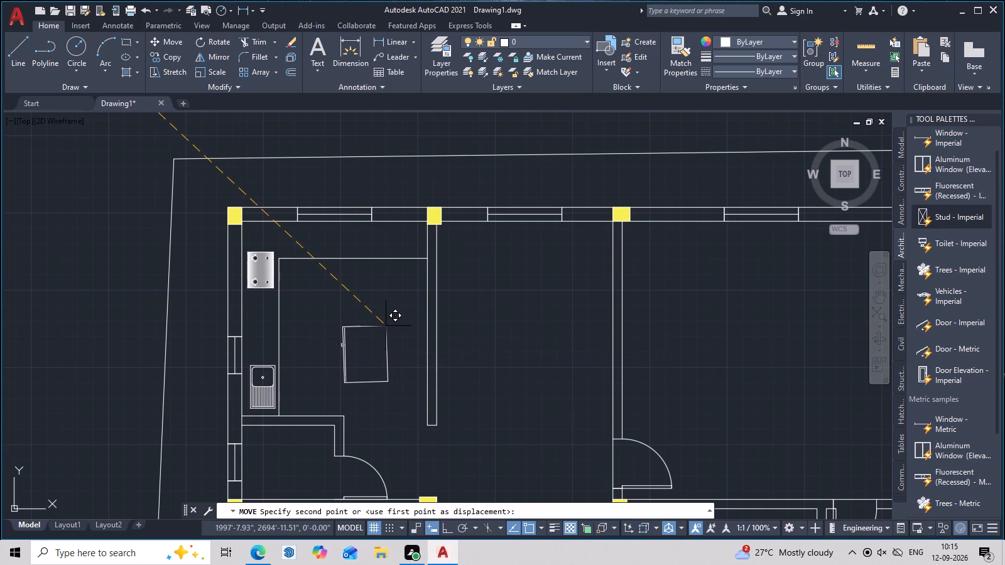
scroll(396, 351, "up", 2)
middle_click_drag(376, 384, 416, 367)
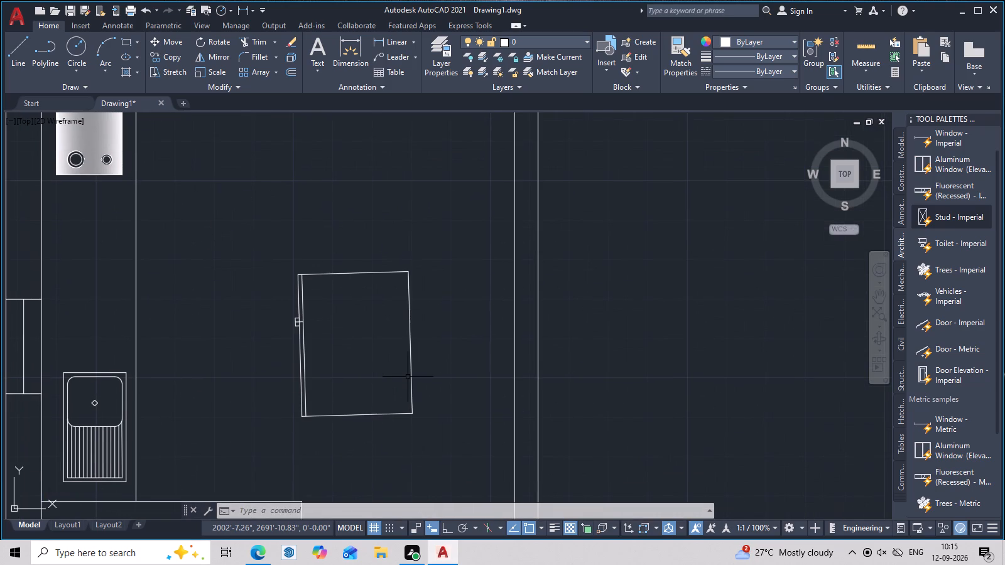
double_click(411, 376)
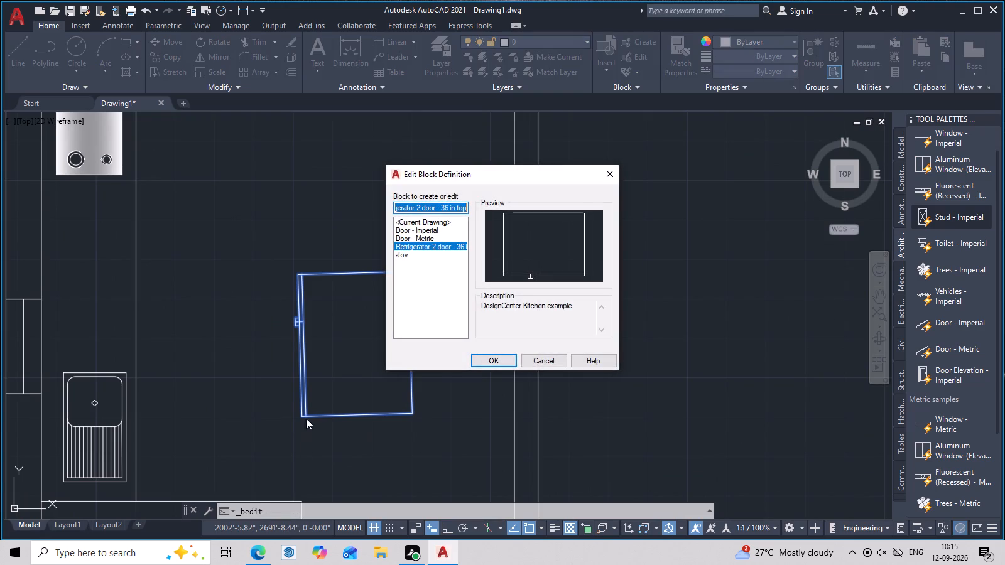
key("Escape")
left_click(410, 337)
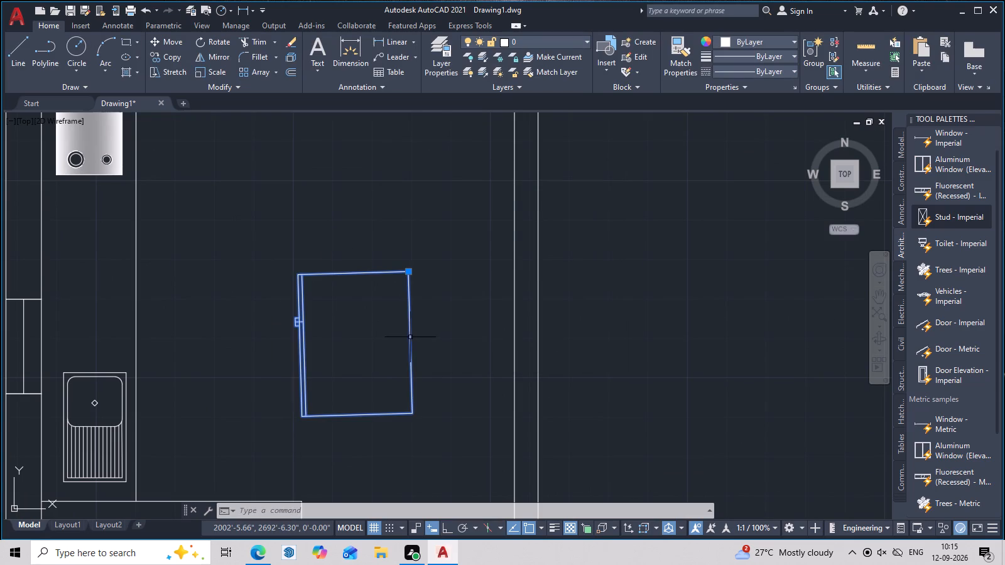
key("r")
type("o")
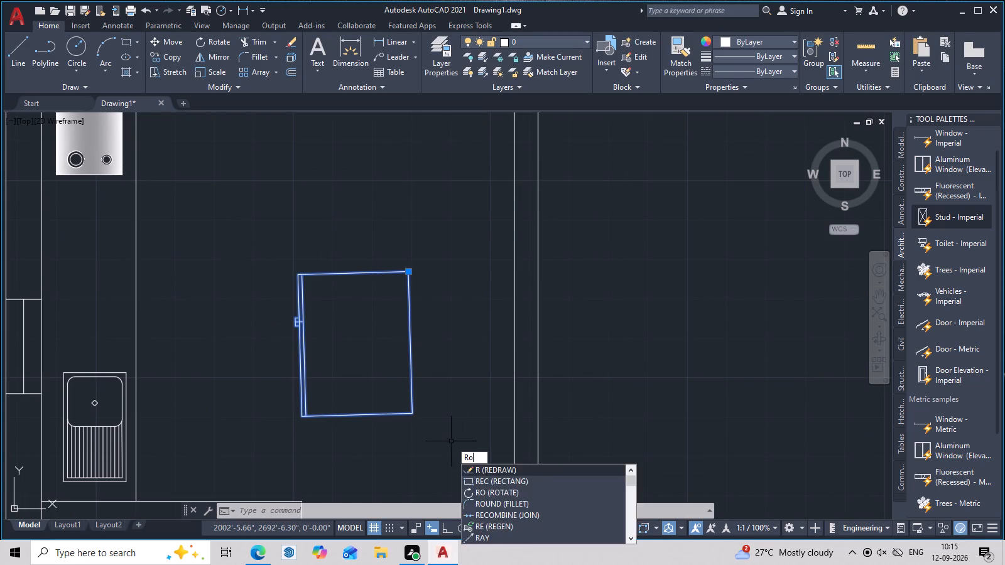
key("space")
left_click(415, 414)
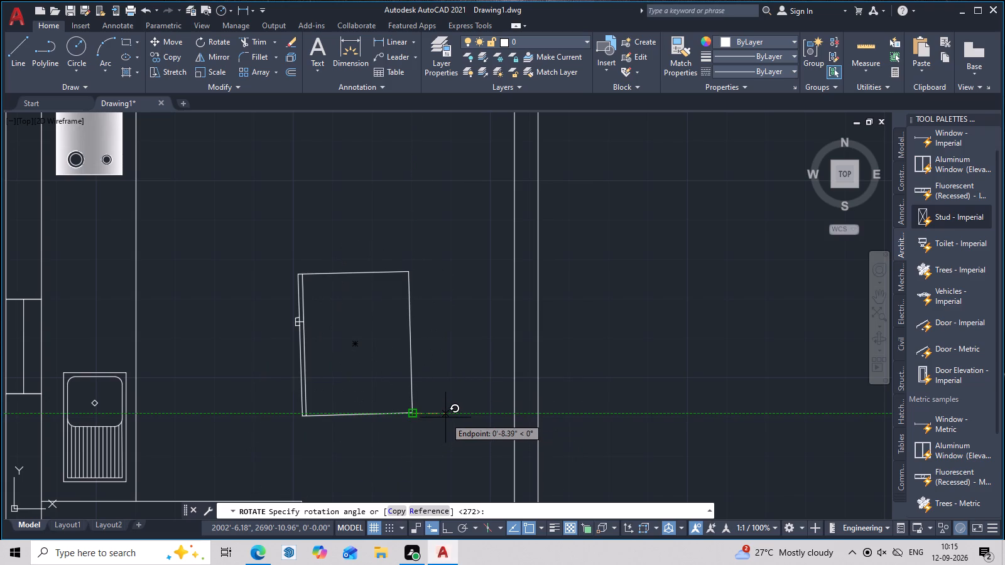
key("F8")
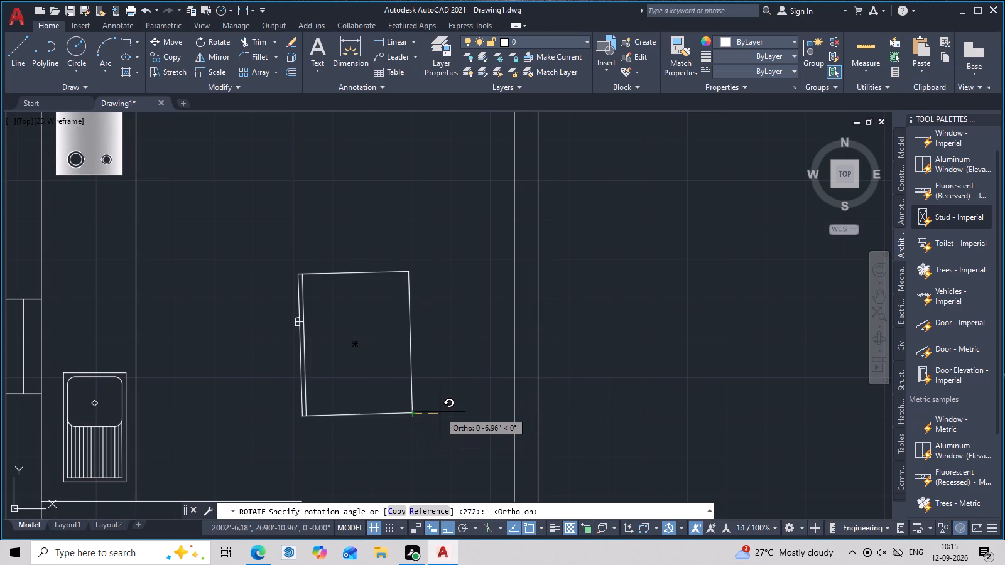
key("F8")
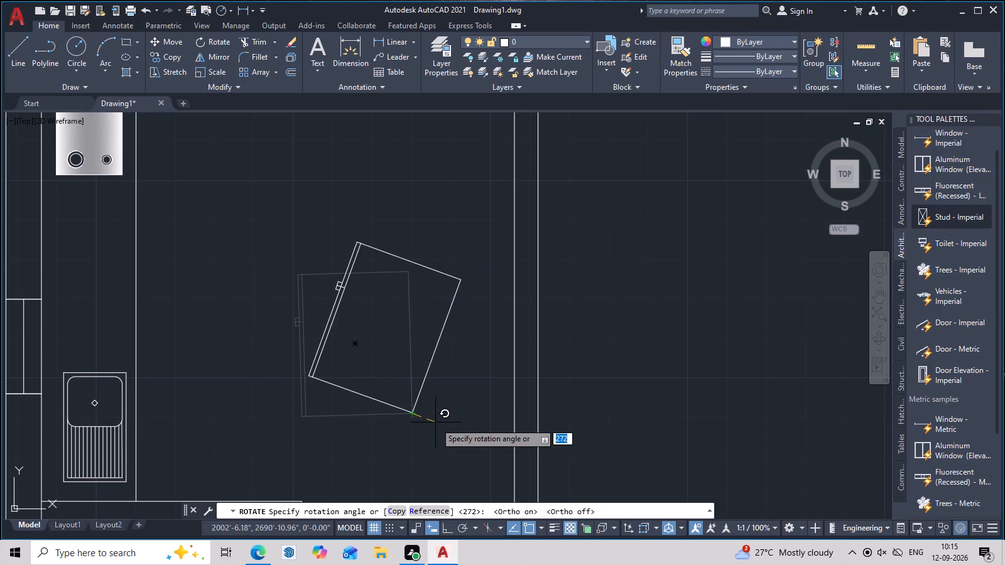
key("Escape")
Delete the slightly tilted refrigerator block from the kitchen.
left_click(411, 394)
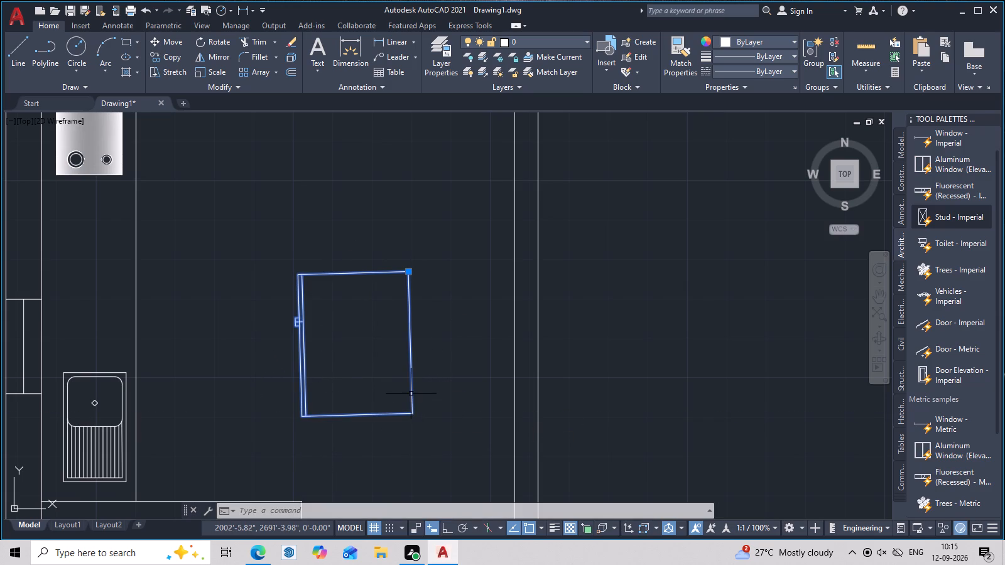
key("Delete")
Insert the 36 in two-door refrigerator top-view block from DesignCenter outside the plot's upper-left corner, and close DesignCenter.
scroll(321, 397, "down", 4)
middle_click_drag(314, 395, 491, 375)
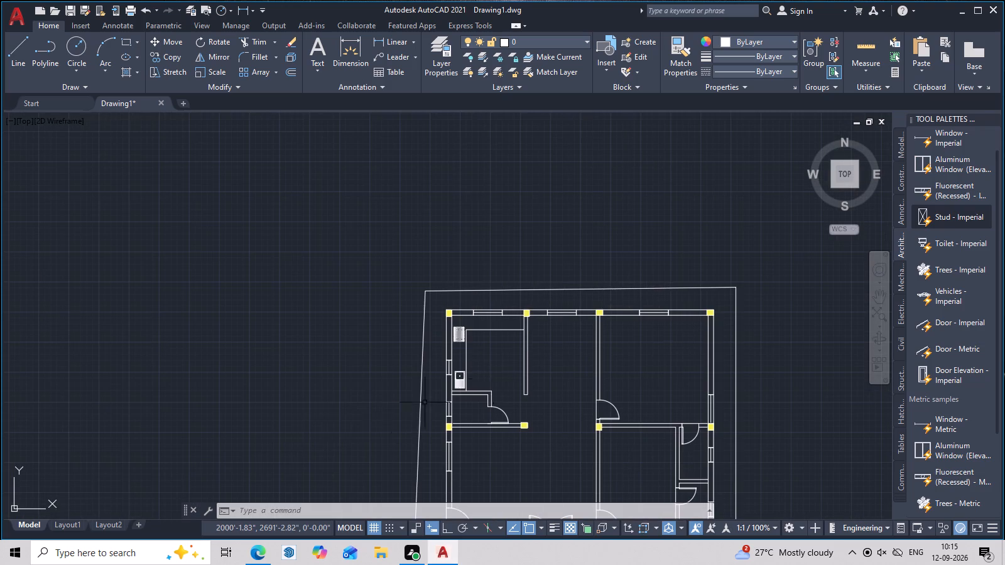
key("ctrl+2")
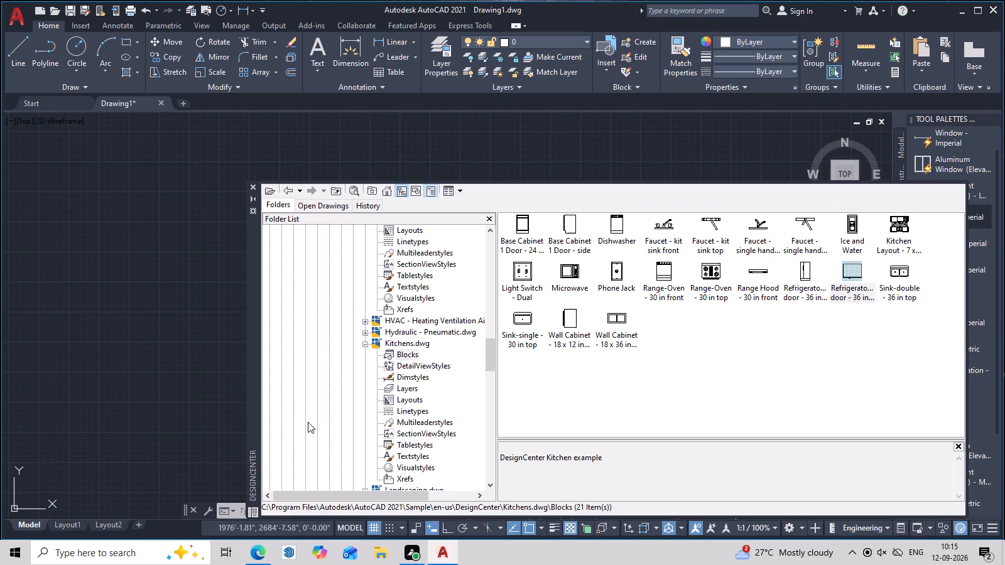
left_click_drag(850, 267, 174, 274)
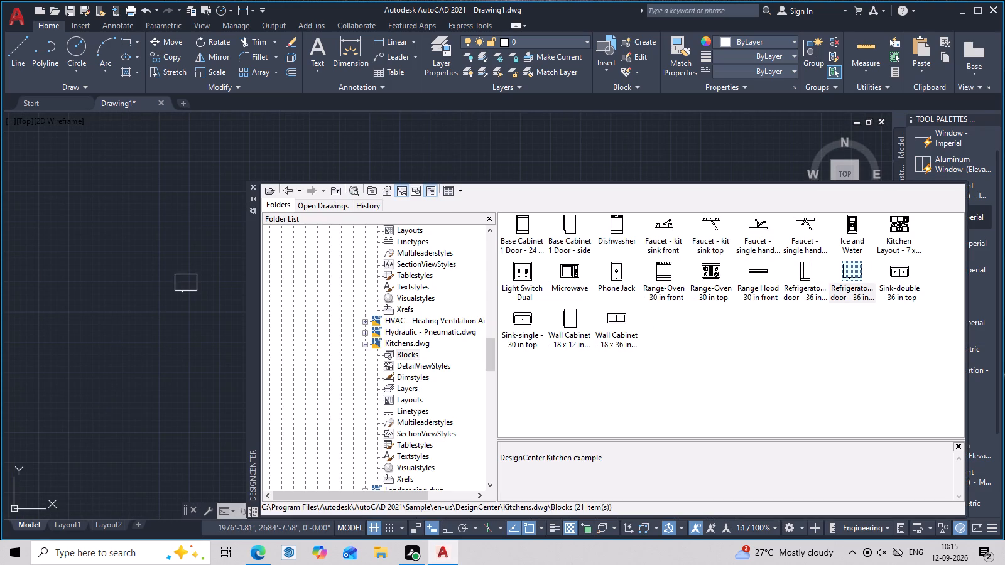
left_click_drag(174, 274, 173, 274)
left_click(173, 274)
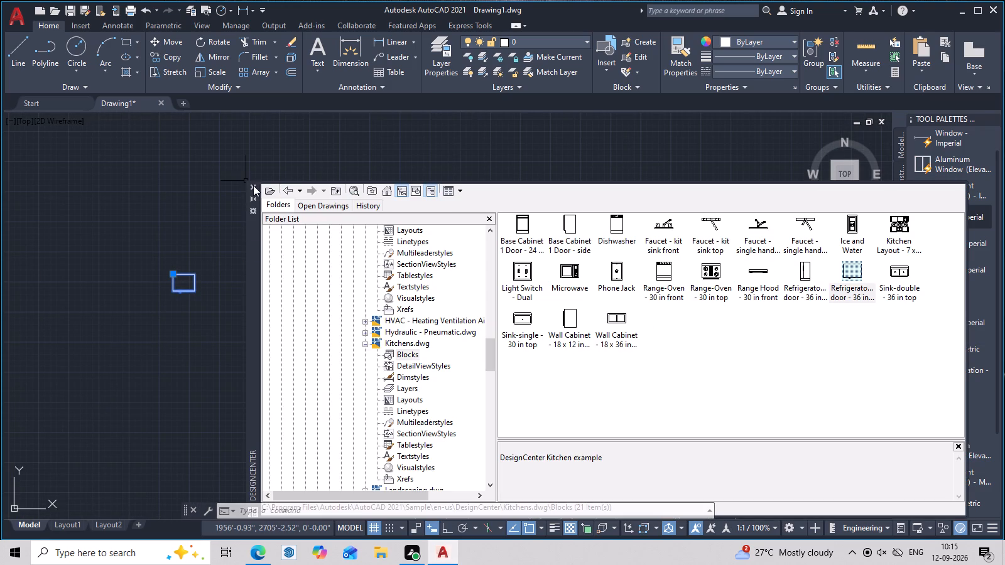
left_click(253, 185)
key("Escape")
Rotate the new refrigerator block 90 degrees clockwise about its upper-right corner with Ortho on, so its handle side faces left.
scroll(197, 287, "up", 2)
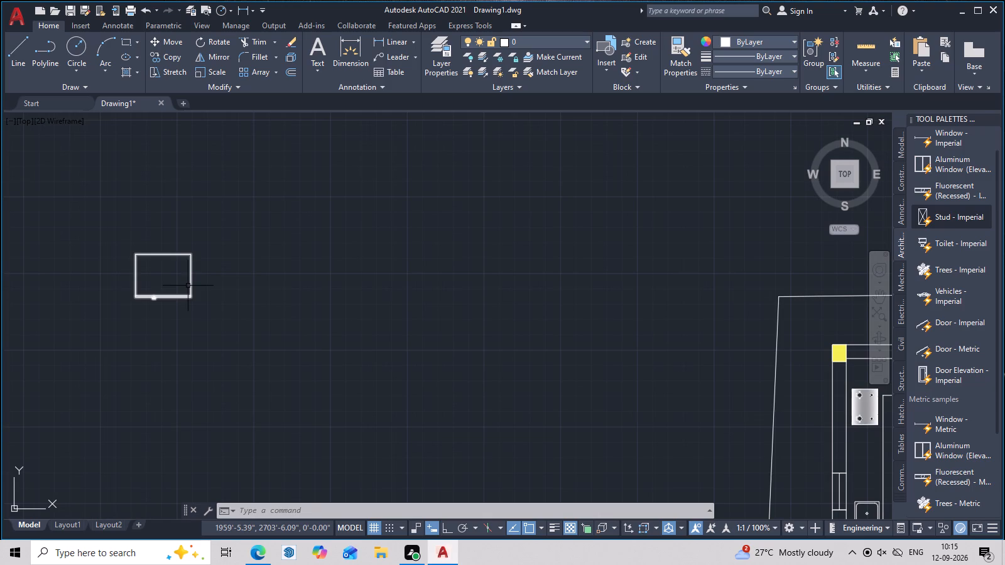
scroll(188, 275, "up", 3)
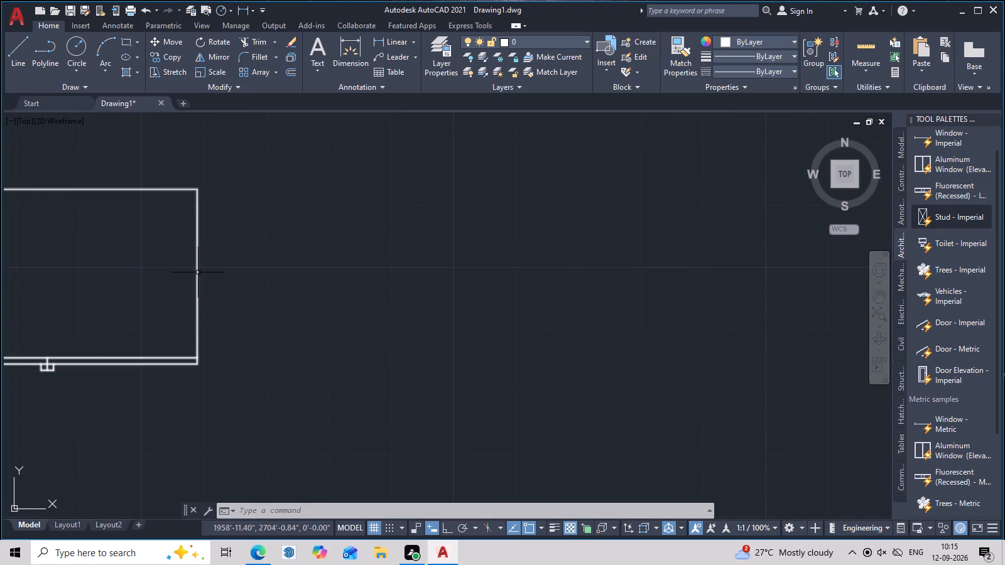
left_click(198, 271)
scroll(198, 304, "down", 2)
middle_click_drag(201, 318, 289, 322)
type("ro")
key("space")
left_click(281, 264)
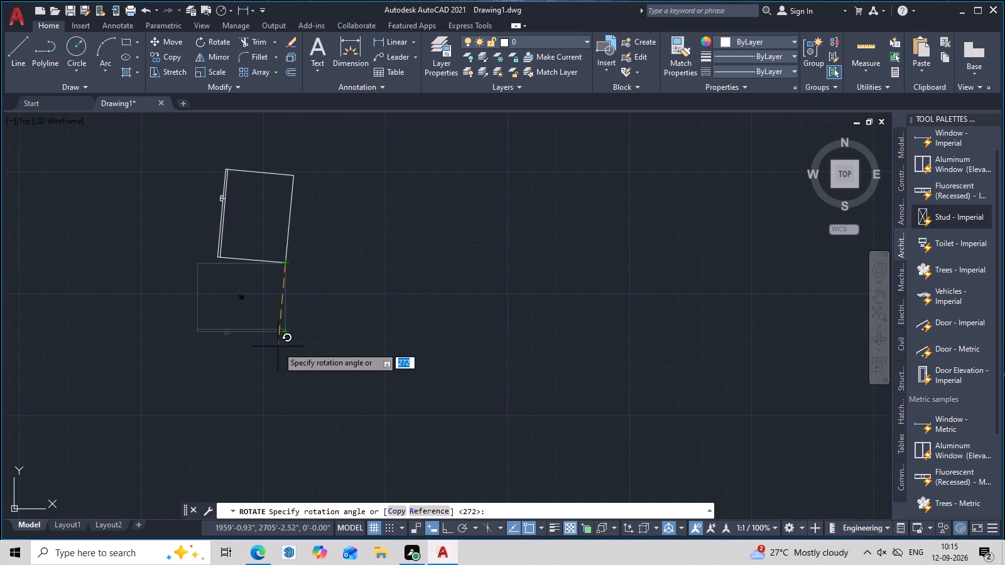
key("F8")
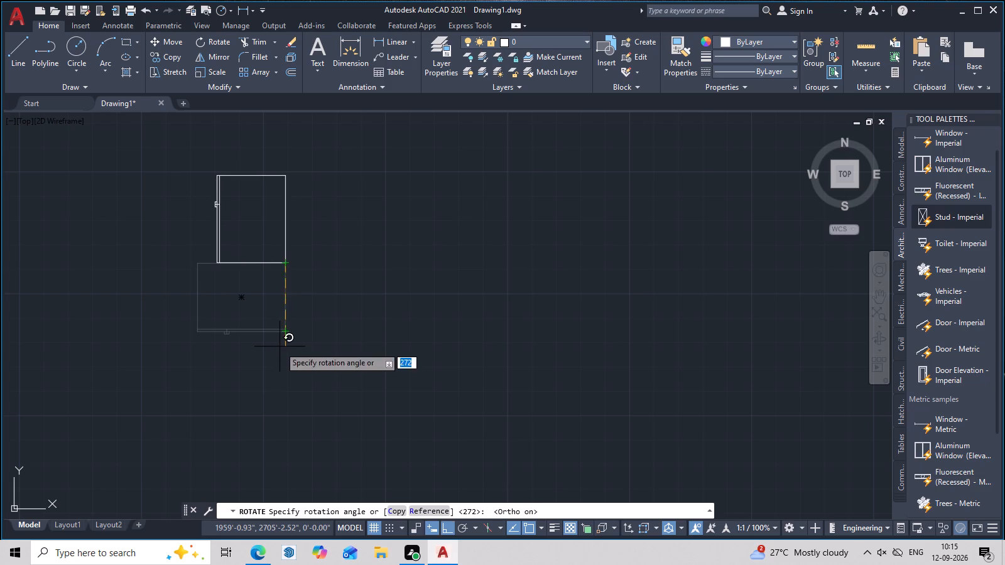
left_click(280, 347)
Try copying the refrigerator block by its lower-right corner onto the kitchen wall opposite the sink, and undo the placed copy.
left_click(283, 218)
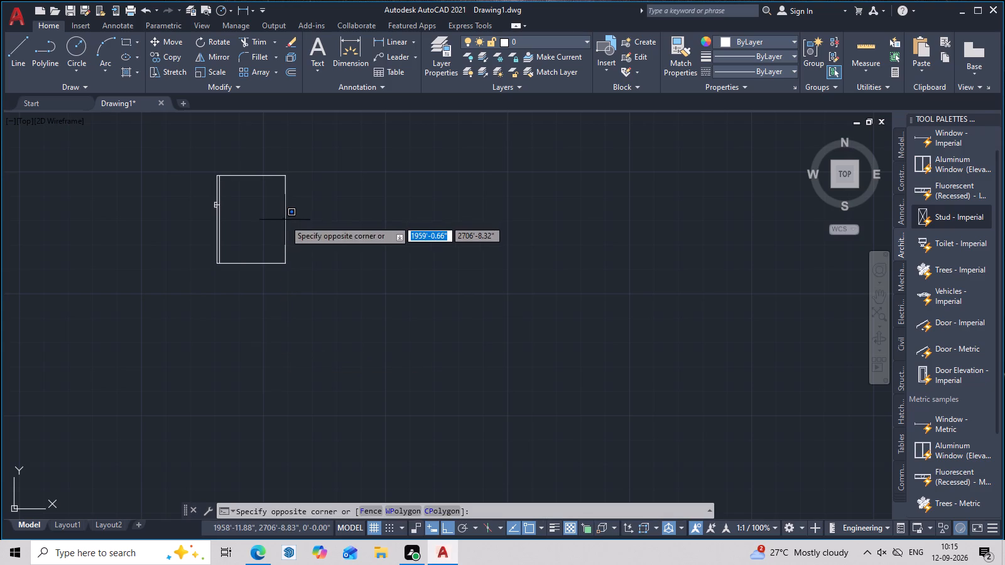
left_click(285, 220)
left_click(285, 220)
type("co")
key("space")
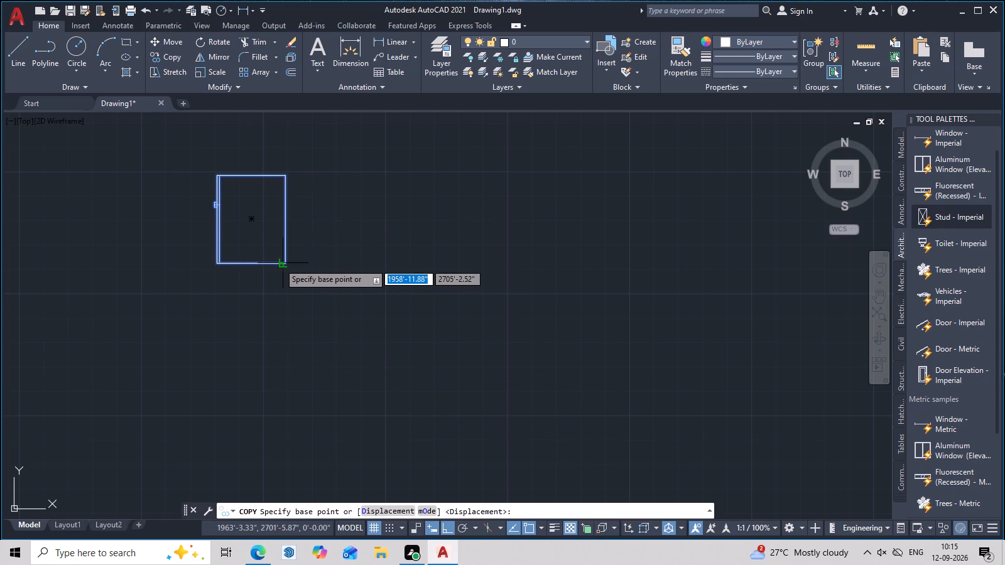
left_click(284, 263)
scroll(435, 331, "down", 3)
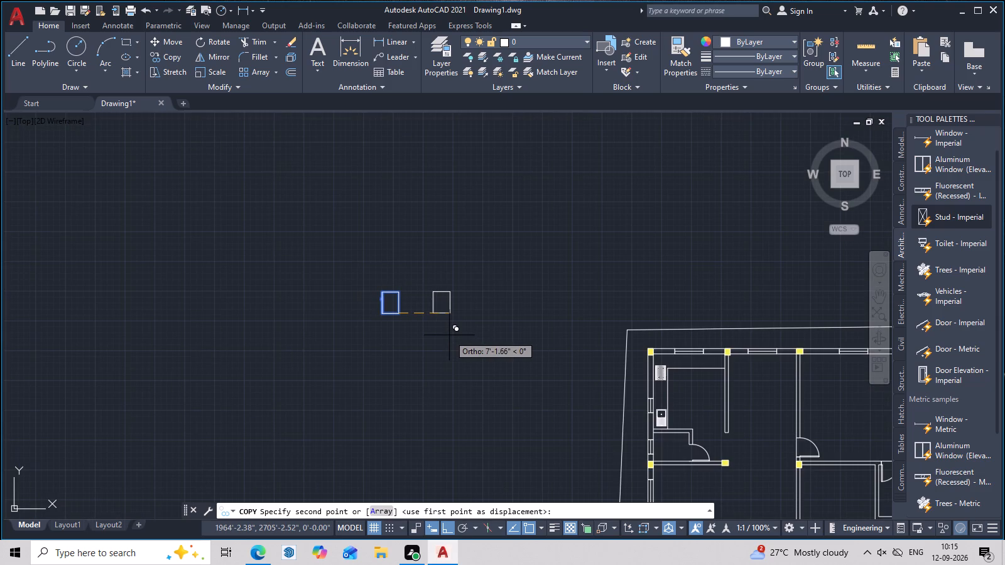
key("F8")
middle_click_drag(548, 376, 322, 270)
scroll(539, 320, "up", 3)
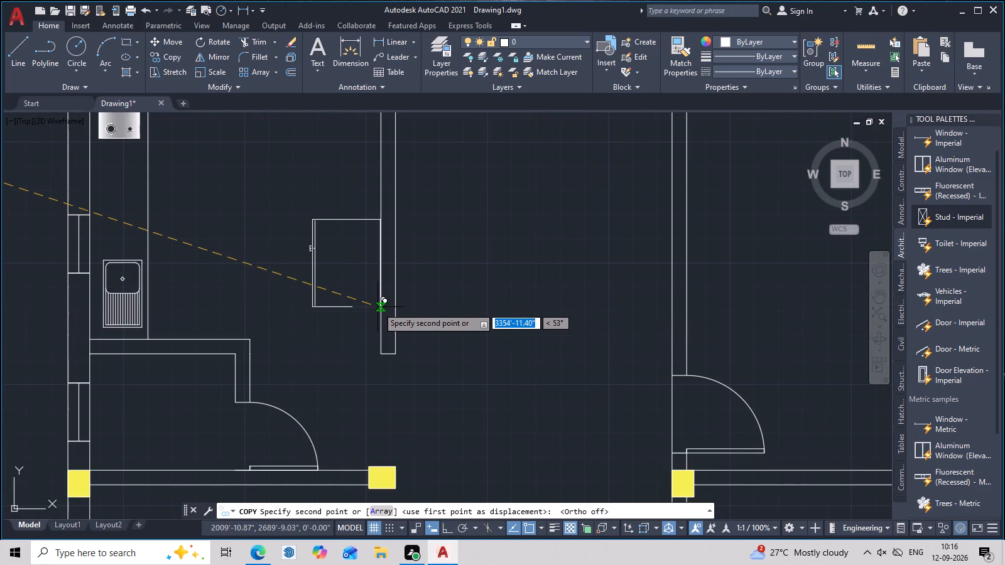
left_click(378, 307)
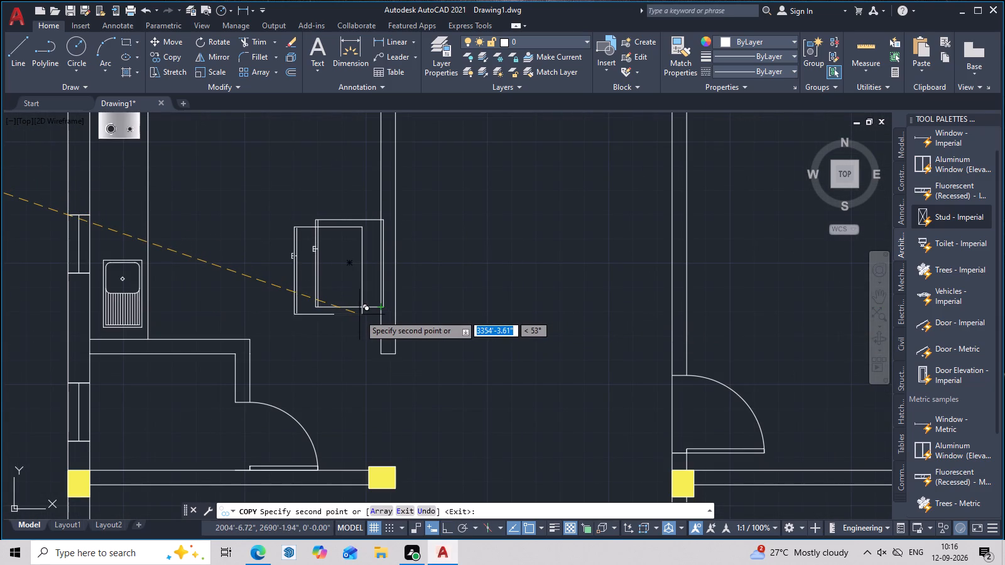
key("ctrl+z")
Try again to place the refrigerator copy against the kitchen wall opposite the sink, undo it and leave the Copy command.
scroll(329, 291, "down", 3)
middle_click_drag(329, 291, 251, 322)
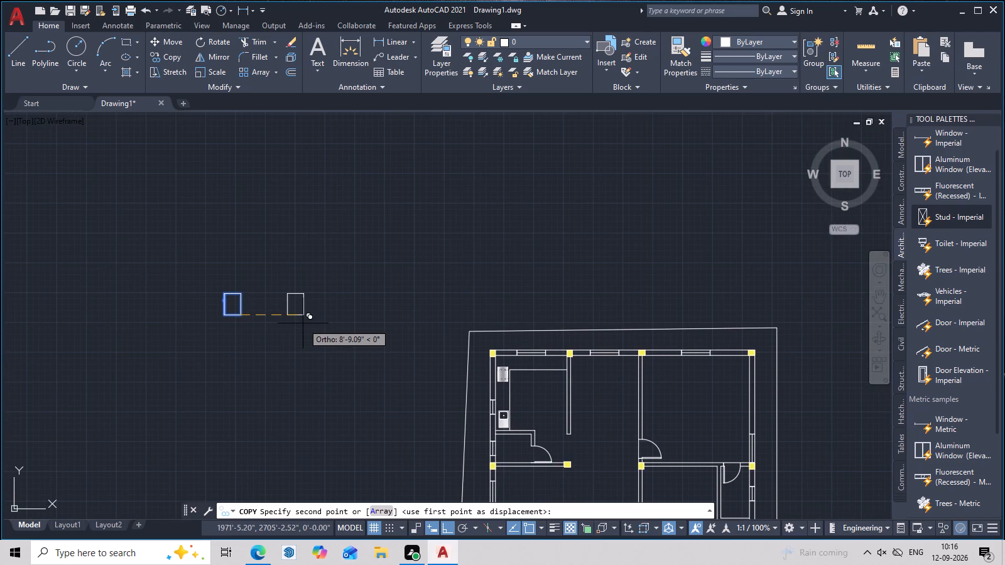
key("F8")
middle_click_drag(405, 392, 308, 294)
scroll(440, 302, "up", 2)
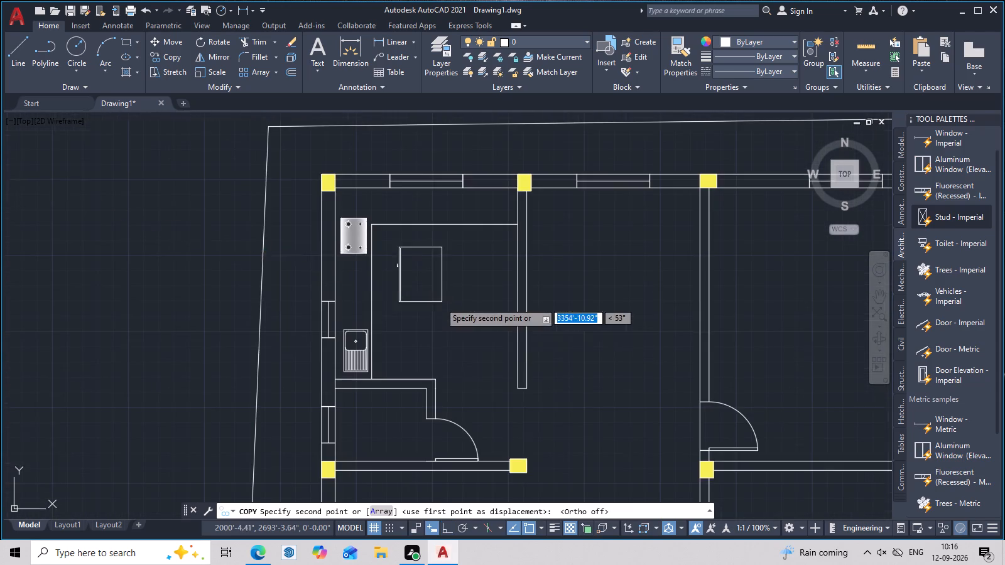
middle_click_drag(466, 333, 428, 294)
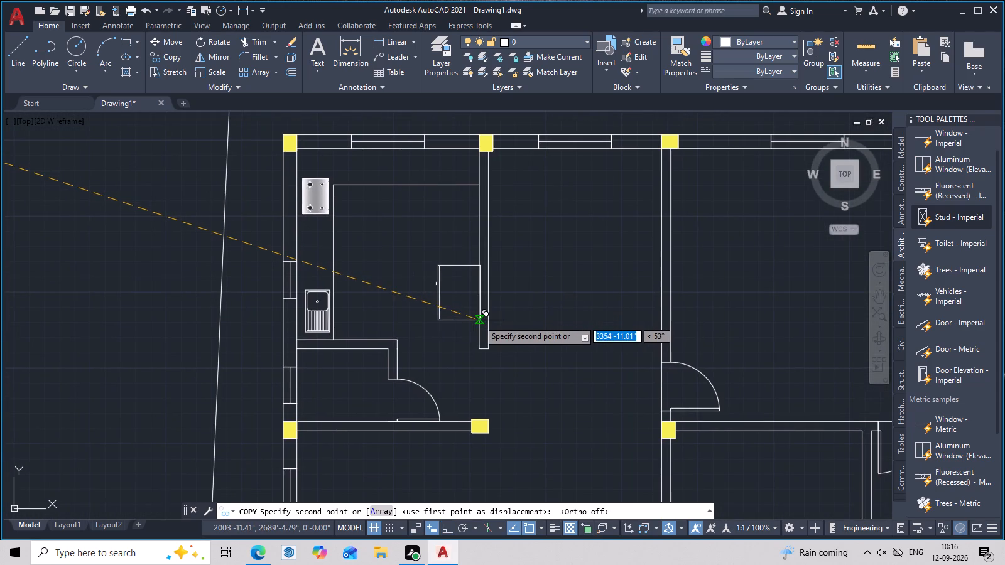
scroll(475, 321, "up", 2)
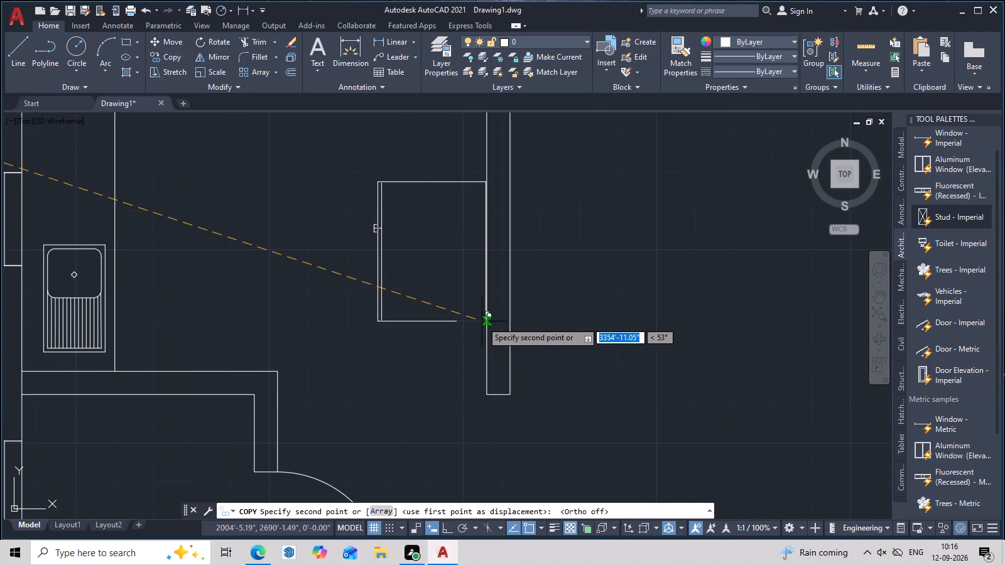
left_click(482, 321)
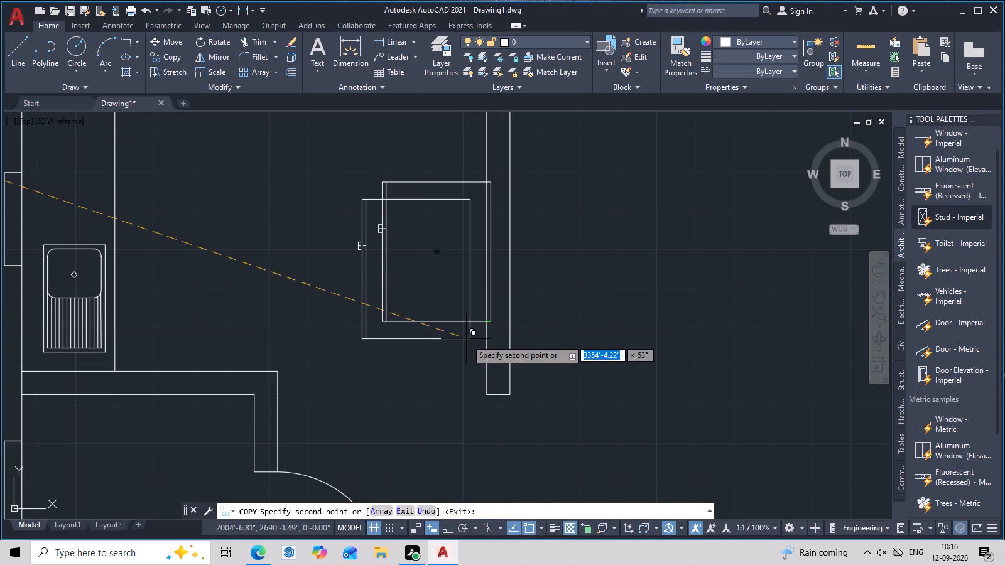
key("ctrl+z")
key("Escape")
Scale the refrigerator block outside the plot down to slightly under half its size about its lower-right corner.
left_click_drag(315, 160, 243, 212)
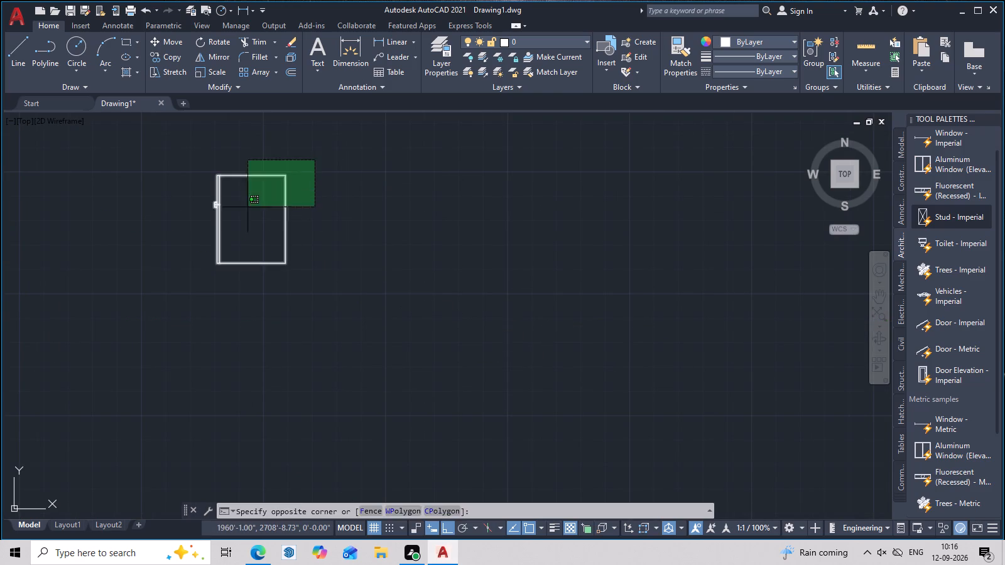
left_click_drag(243, 212, 221, 229)
left_click_drag(210, 239, 200, 249)
type("sc")
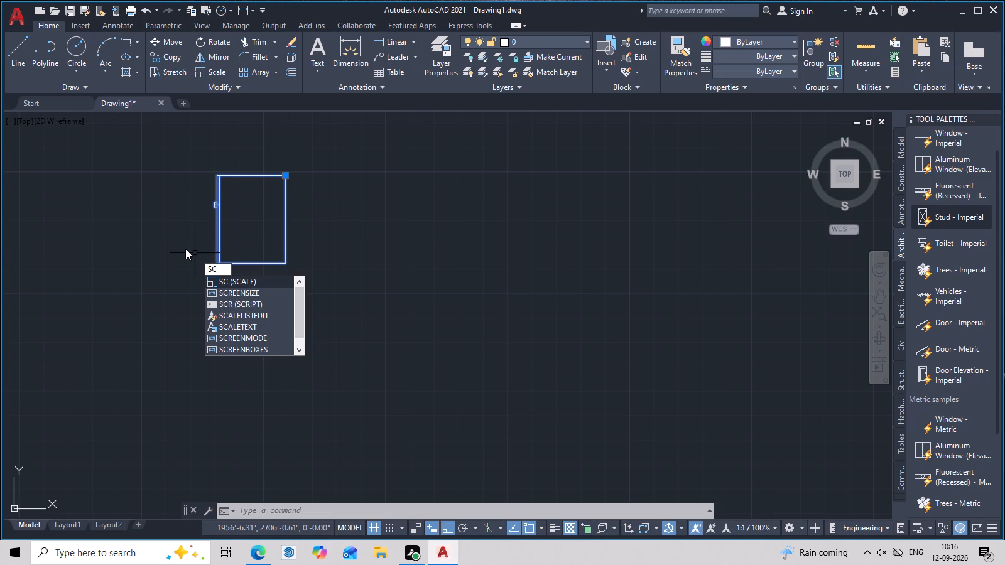
key("space")
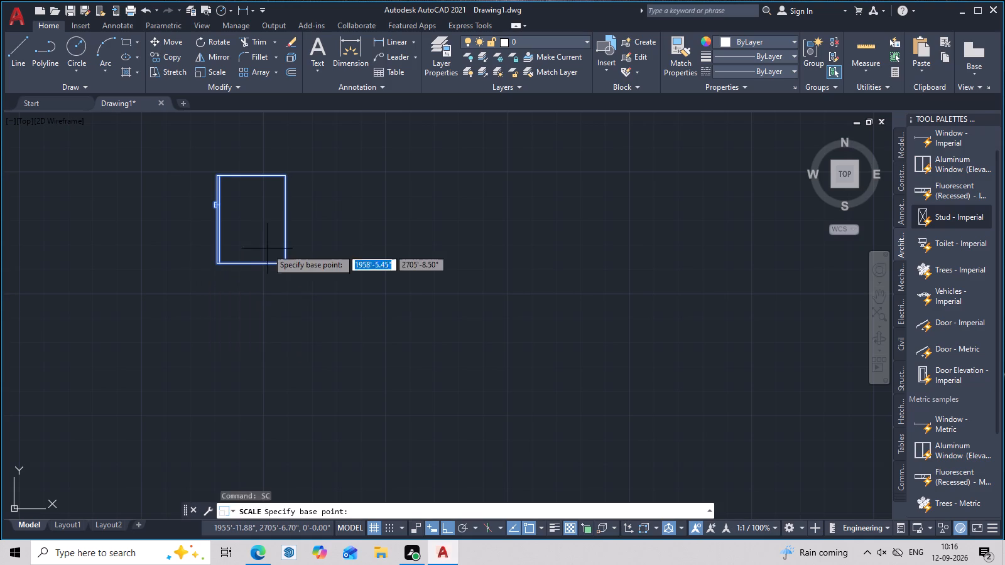
left_click(286, 261)
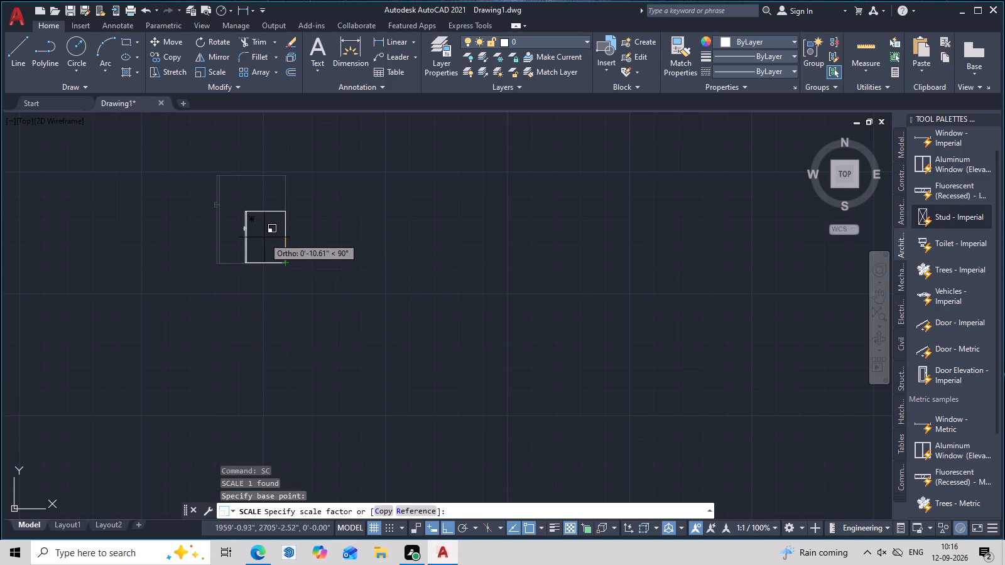
left_click(267, 243)
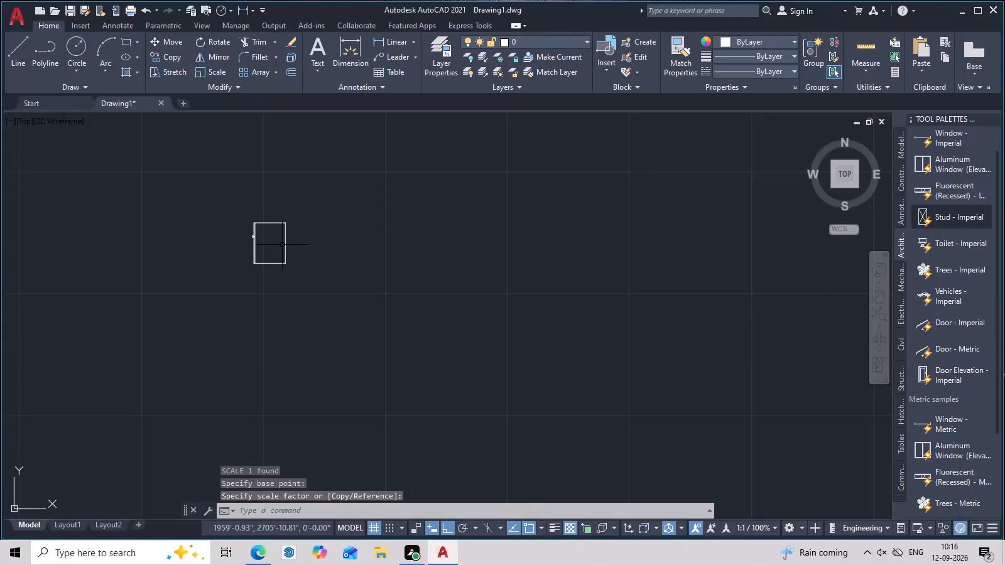
Copy the scaled refrigerator block by its lower-right corner onto the inner face of the kitchen wall opposite the sink, with Ortho off.
left_click(286, 244)
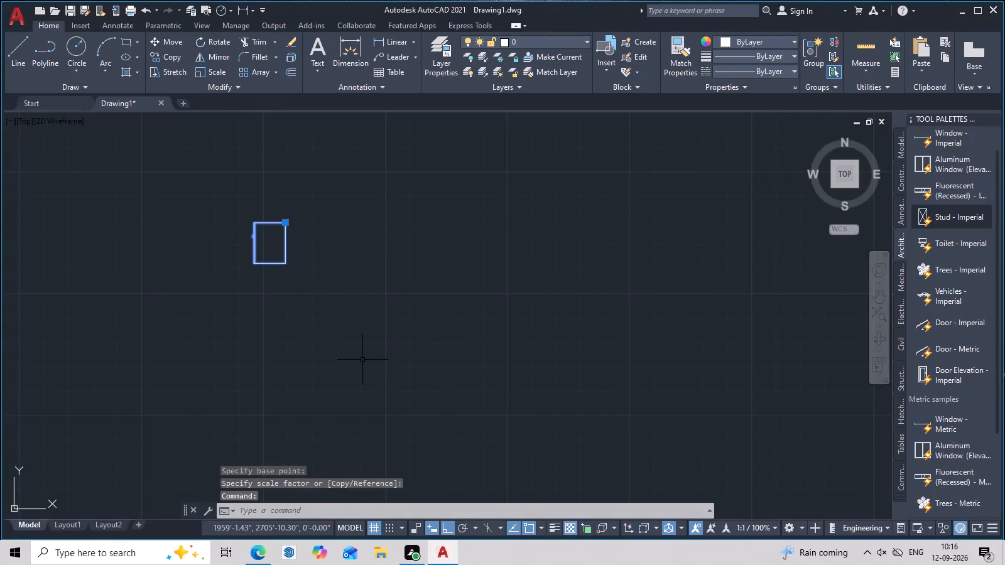
key("c")
type("o")
key("space")
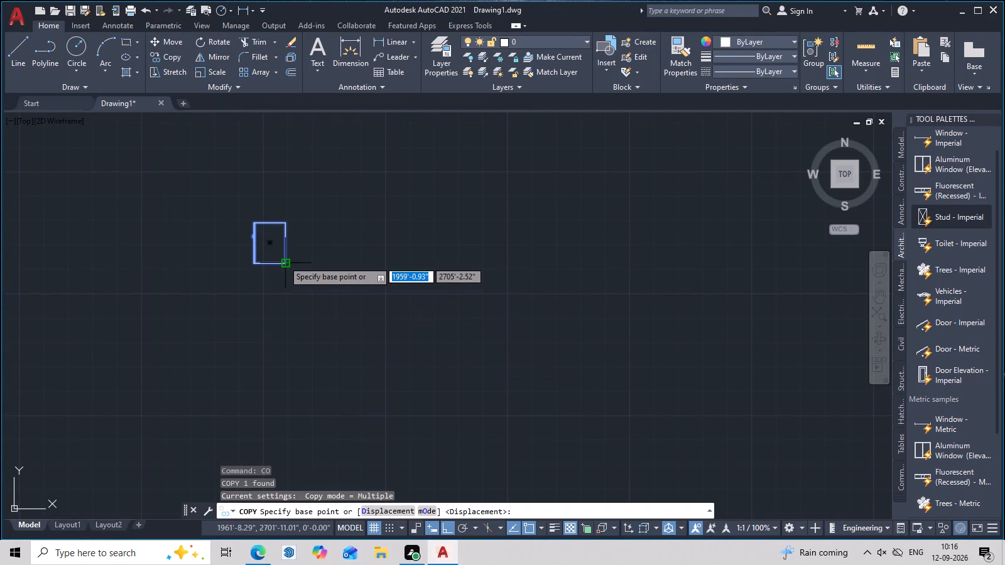
left_click(283, 261)
scroll(480, 321, "down", 3)
middle_click_drag(480, 321, 447, 340)
key("F8")
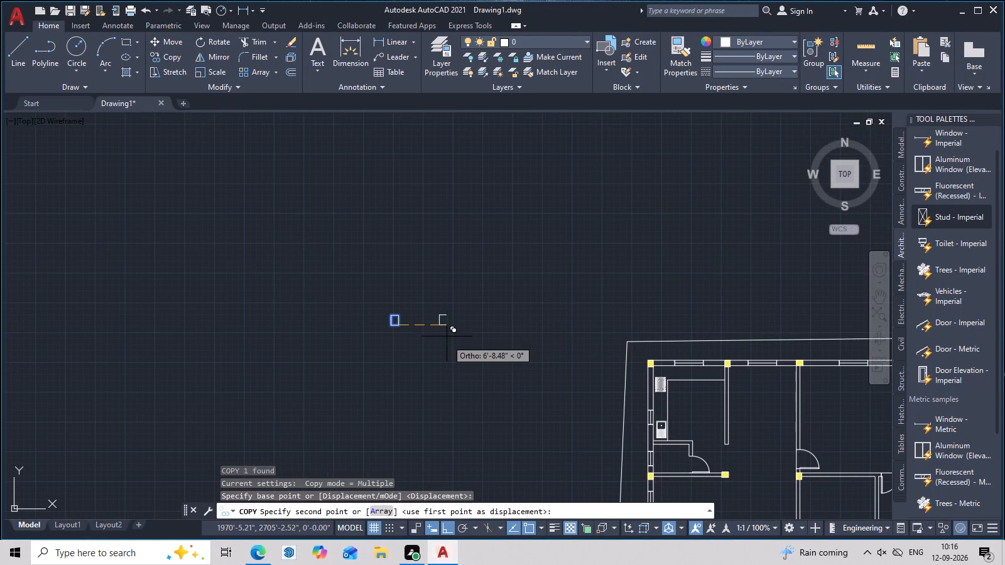
middle_click_drag(561, 375, 427, 336)
scroll(565, 363, "up", 2)
middle_click_drag(589, 399, 539, 315)
scroll(550, 342, "up", 3)
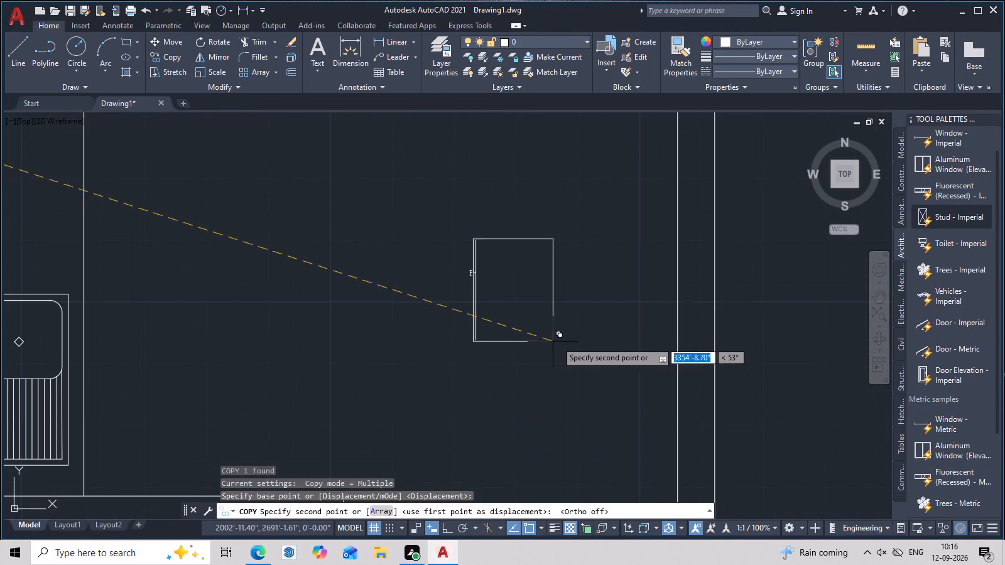
scroll(614, 377, "down", 2)
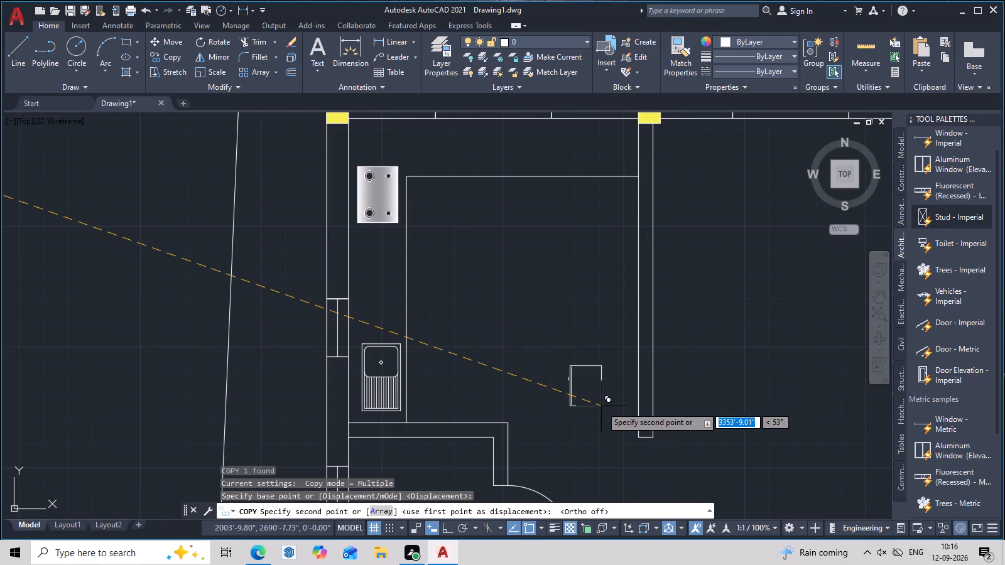
scroll(636, 369, "up", 1)
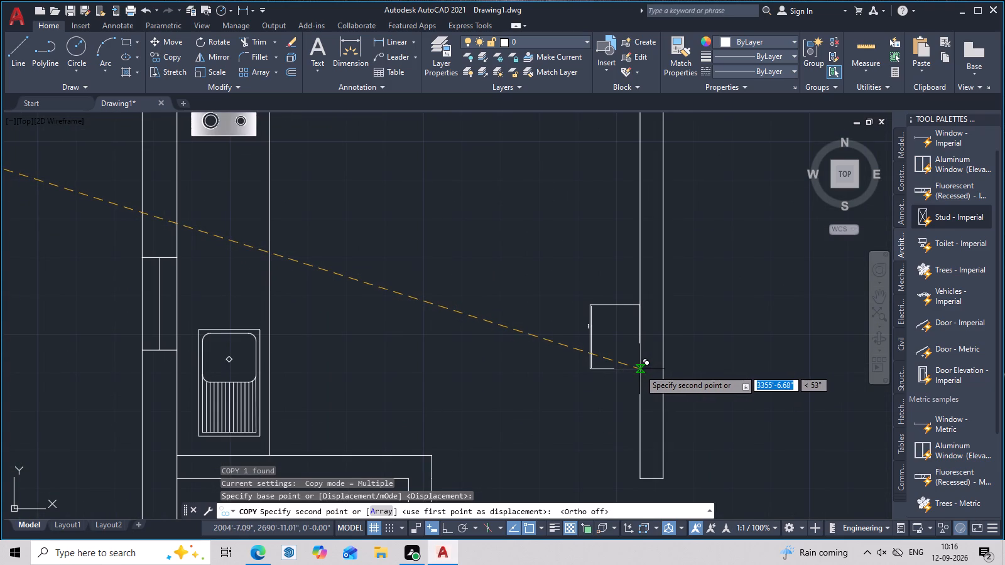
left_click(639, 369)
scroll(528, 393, "down", 1)
middle_click_drag(552, 406, 539, 367)
key("Escape")
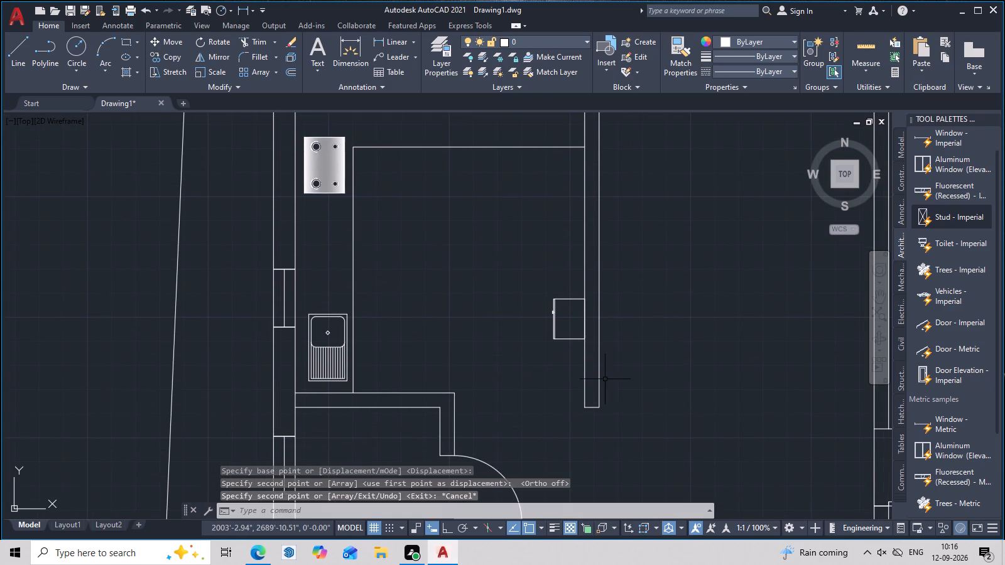
Examine the size and fit of the refrigerator copy against the kitchen wall and the surrounding rooms.
scroll(719, 353, "down", 2)
middle_click_drag(707, 353, 530, 333)
scroll(425, 308, "up", 2)
scroll(594, 353, "up", 3)
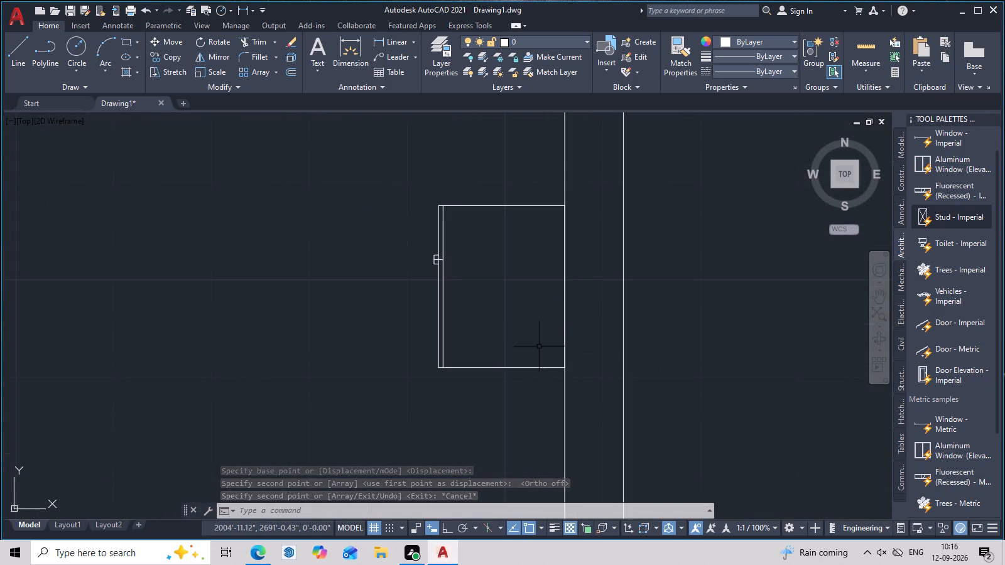
scroll(496, 336, "down", 2)
scroll(477, 321, "up", 5)
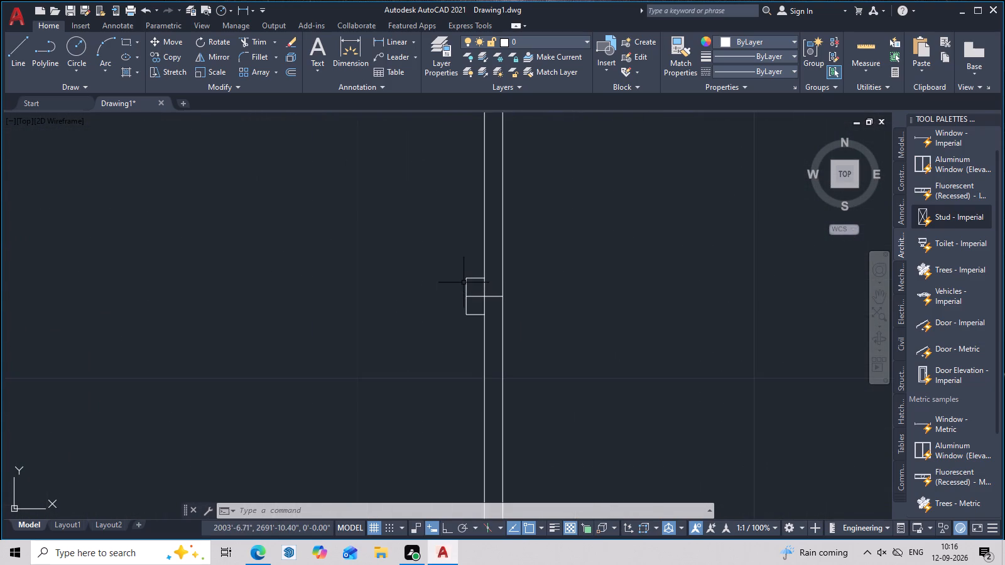
scroll(464, 282, "down", 7)
middle_click_drag(454, 330, 449, 335)
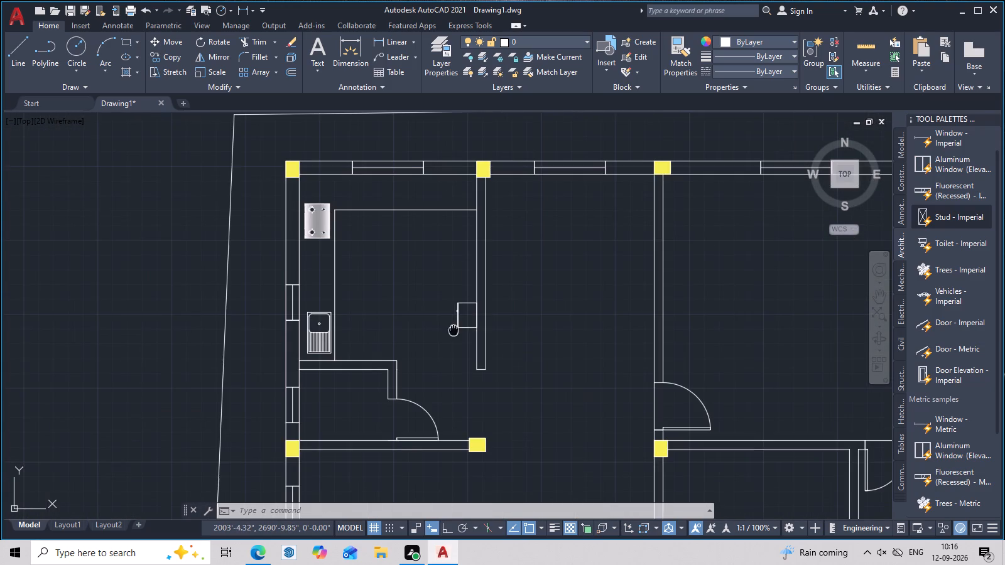
middle_click_drag(449, 335, 423, 350)
scroll(423, 350, "up", 2)
scroll(444, 304, "up", 3)
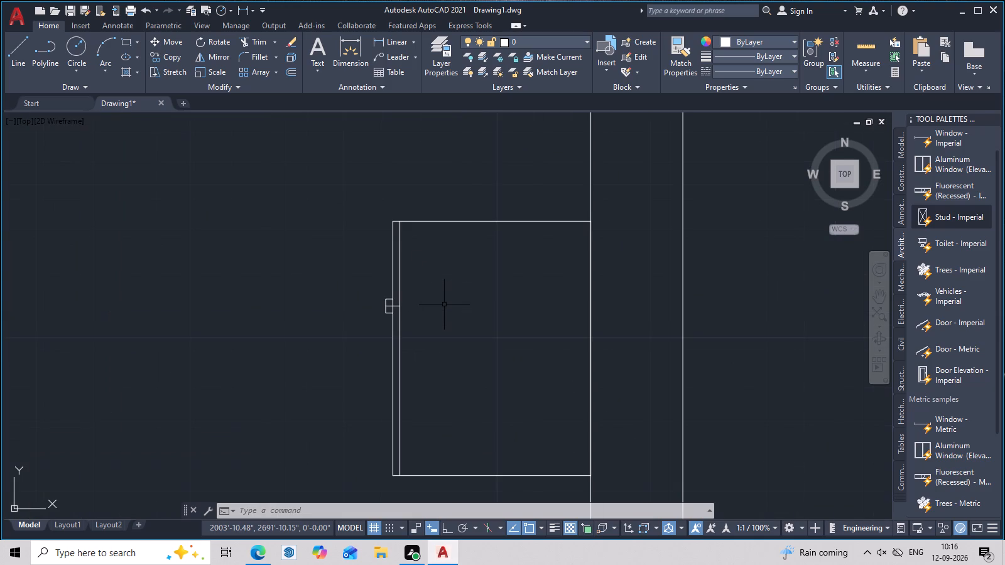
scroll(444, 304, "down", 3)
middle_click_drag(441, 304, 378, 304)
scroll(374, 304, "down", 2)
middle_click_drag(364, 307, 368, 308)
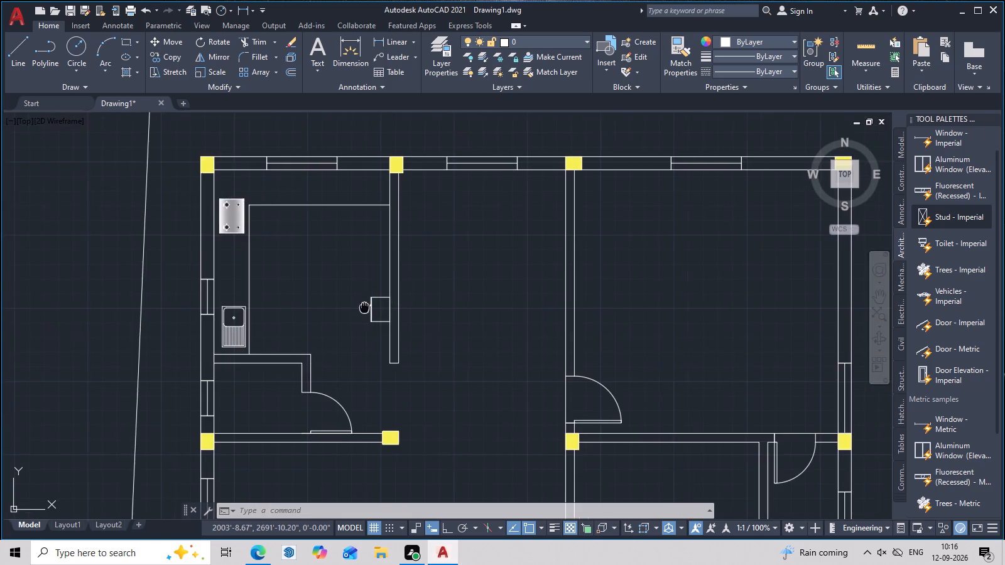
middle_click_drag(368, 308, 482, 310)
Move the refrigerator block slightly left by its lower-right corner, leaving a narrow gap between its back and the kitchen wall.
scroll(508, 310, "up", 2)
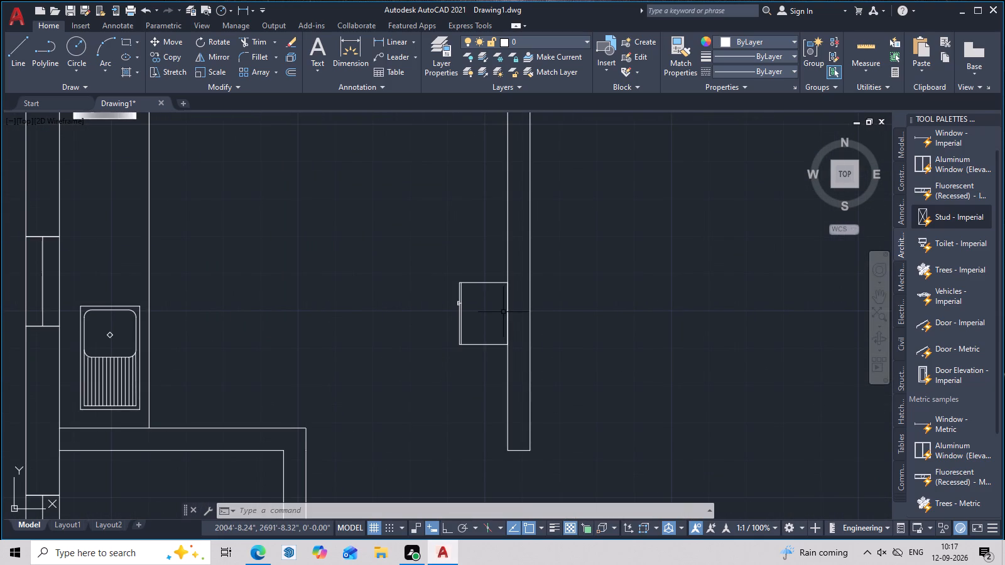
scroll(504, 311, "up", 2)
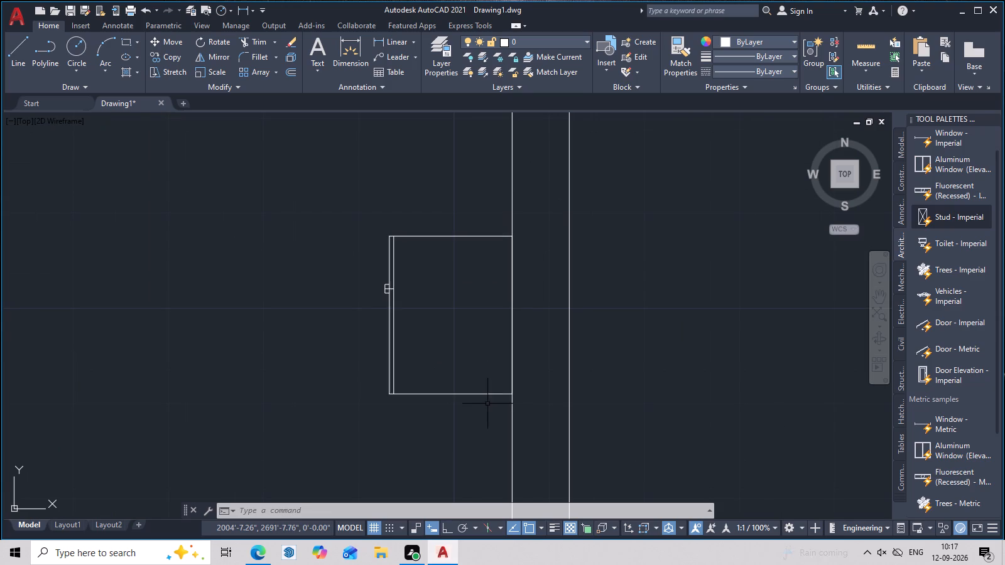
left_click(491, 395)
type("m")
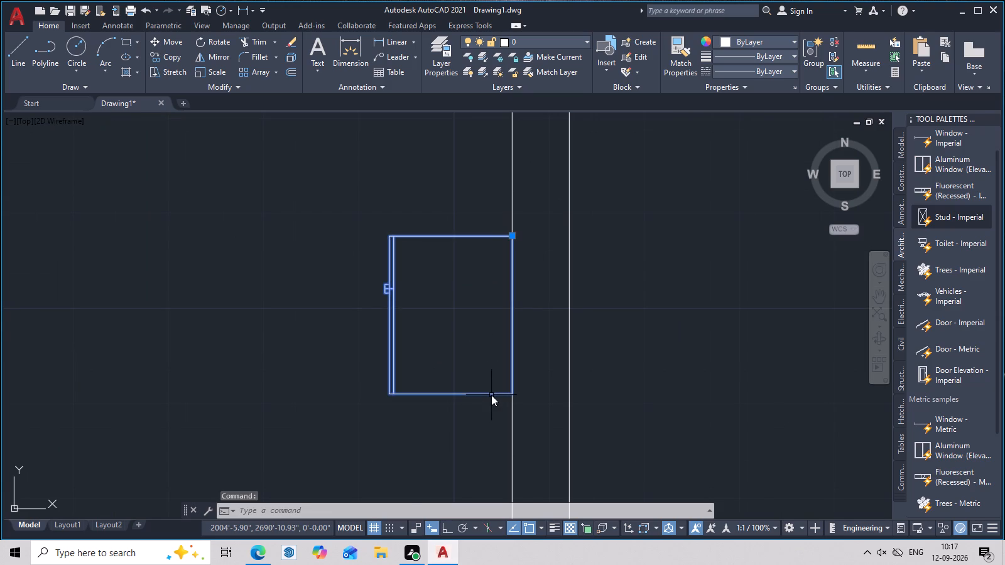
key("space")
left_click(513, 395)
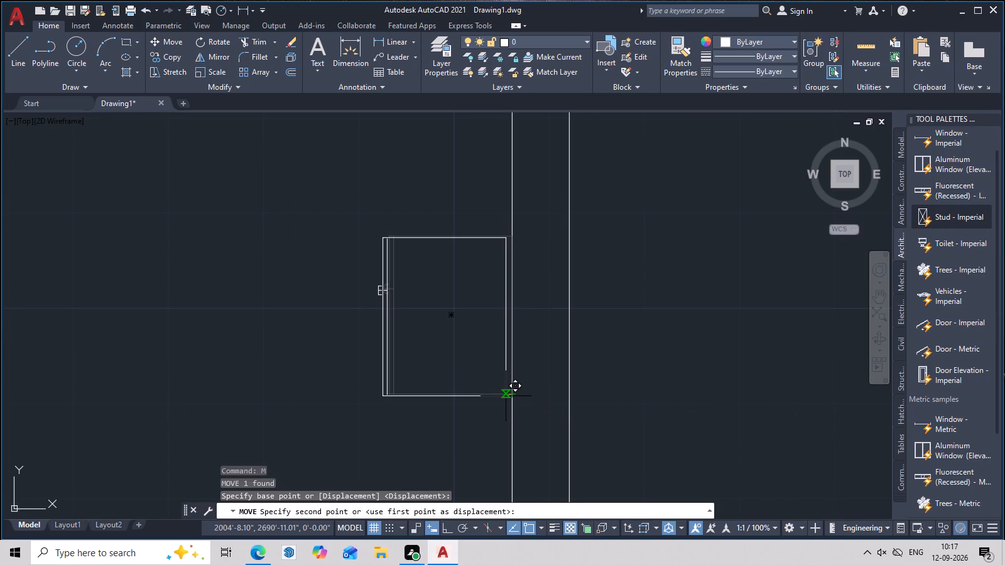
left_click(503, 395)
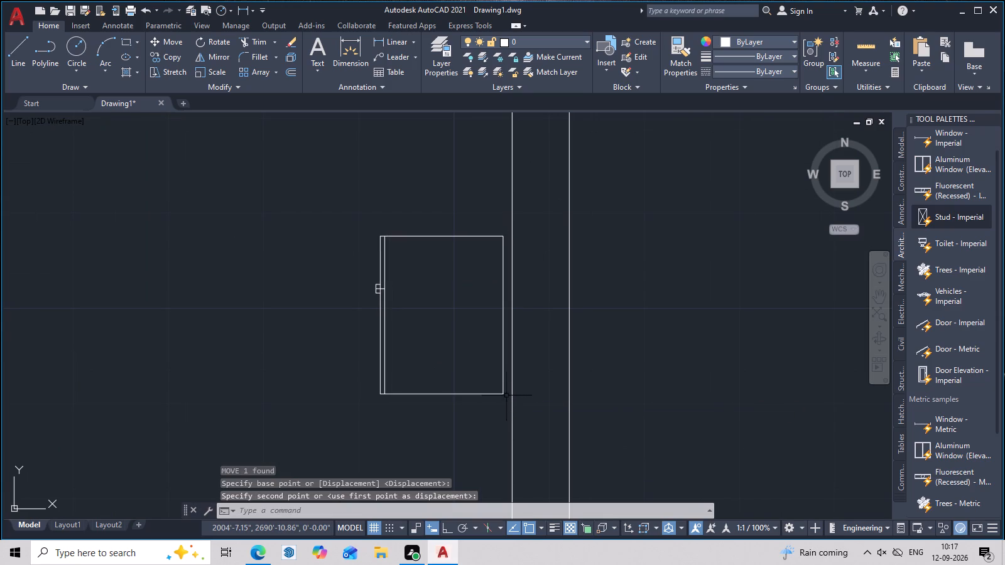
key("Escape")
Draw a short horizontal line across the gap from the wall face to the refrigerator's back, near its upper corner.
key("l")
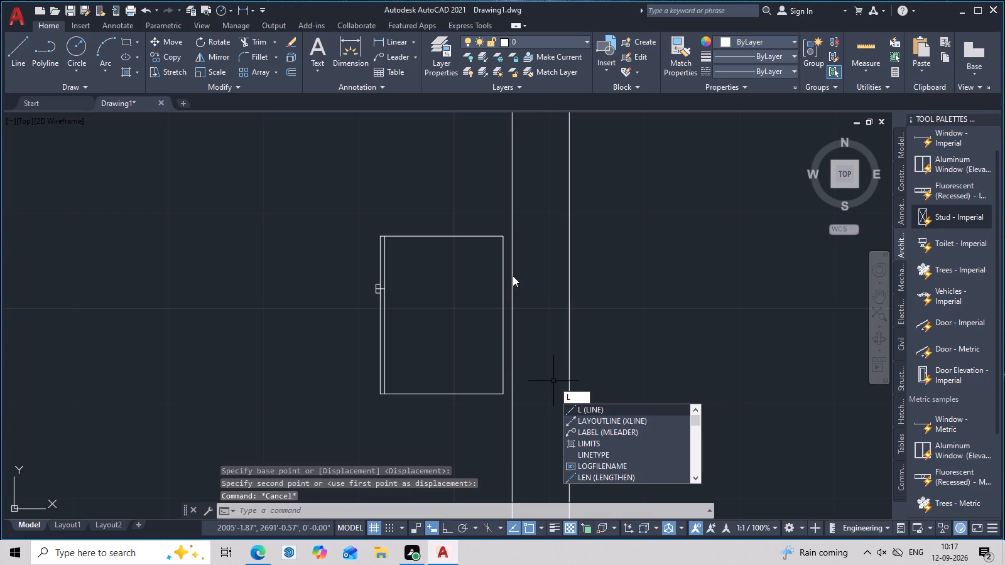
key("space")
scroll(511, 269, "up", 2)
left_click(515, 231)
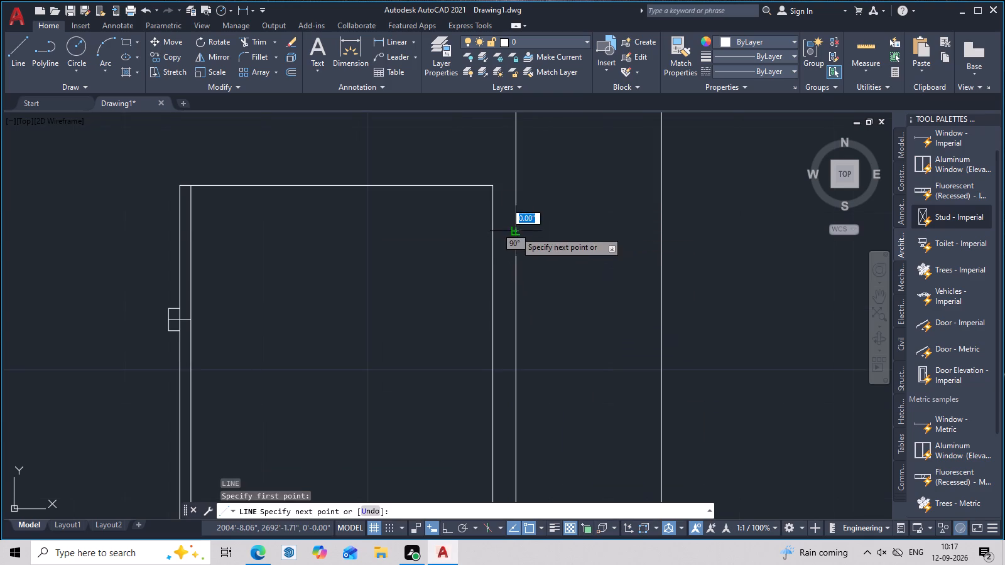
left_click(494, 232)
key("Escape")
scroll(530, 296, "down", 2)
middle_click_drag(533, 358, 538, 325)
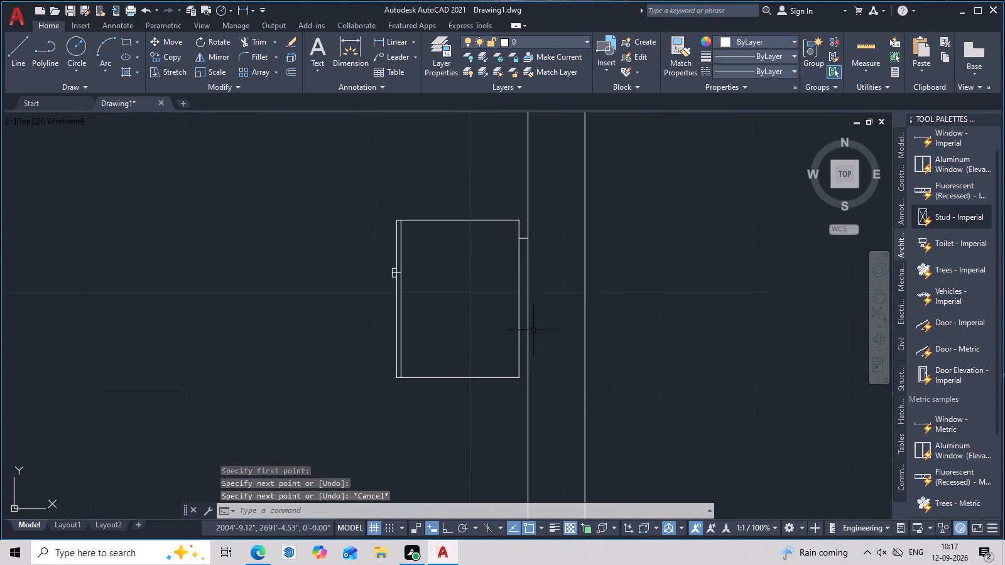
Draw a second short horizontal line from the wall face to the refrigerator's back, near its lower corner.
scroll(533, 331, "up", 2)
scroll(528, 329, "down", 1)
middle_click_drag(523, 341, 519, 353)
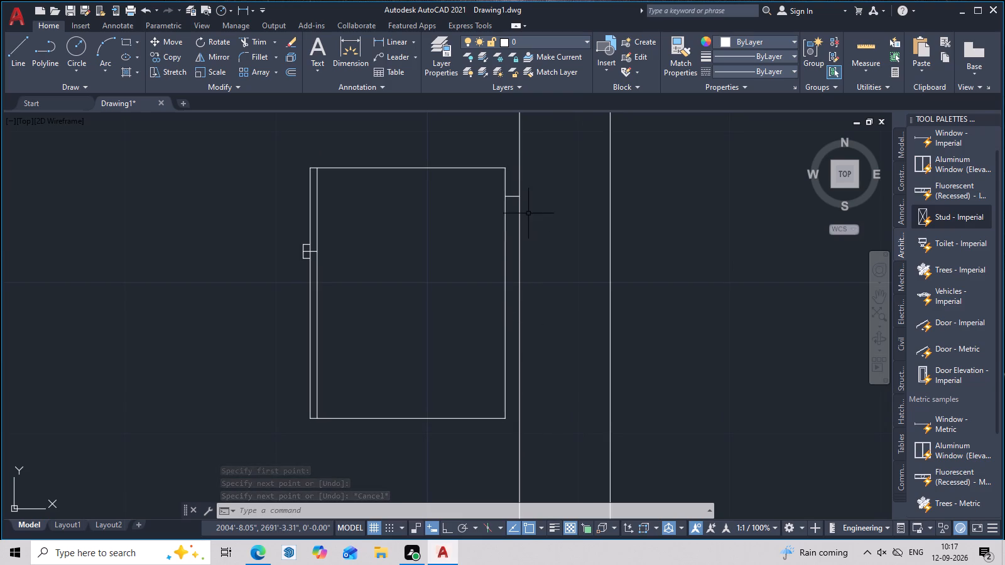
middle_click_drag(521, 359, 531, 342)
scroll(523, 370, "up", 2)
key("space")
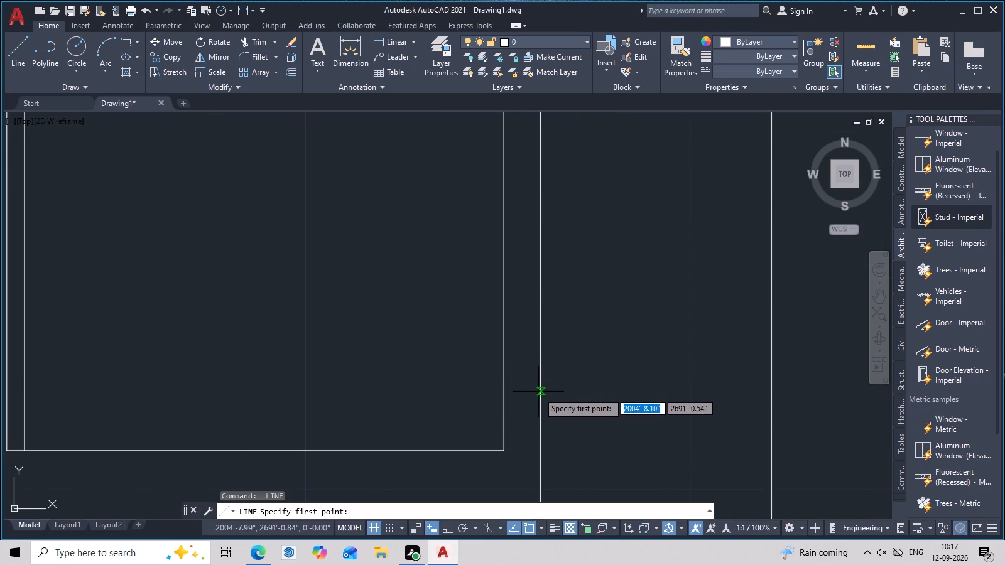
left_click(541, 407)
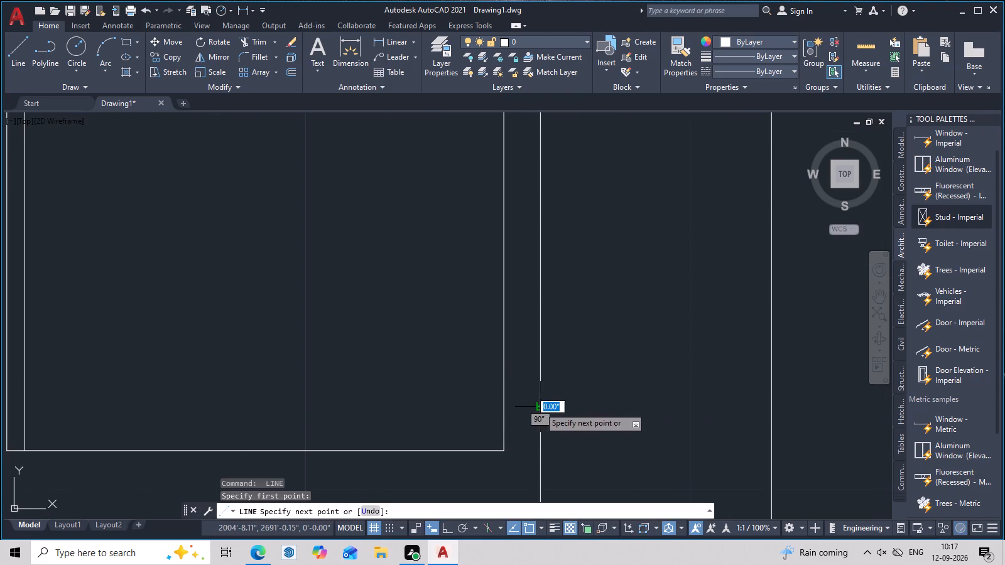
left_click(501, 407)
key("Escape")
scroll(514, 404, "down", 4)
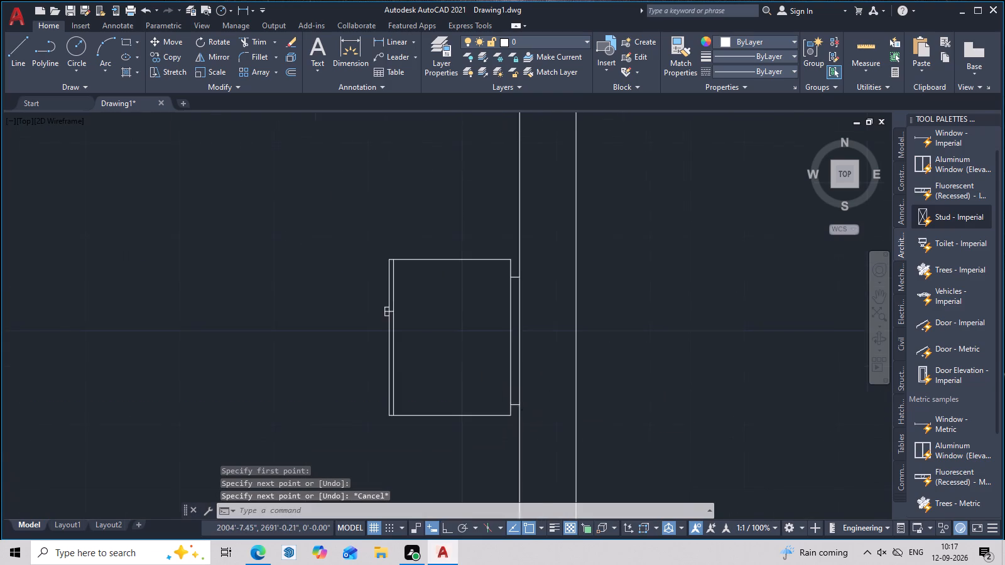
Examine the refrigerator and its two wall connection lines within the kitchen and adjoining room layout.
scroll(524, 390, "down", 1)
scroll(526, 384, "up", 6)
scroll(527, 382, "down", 7)
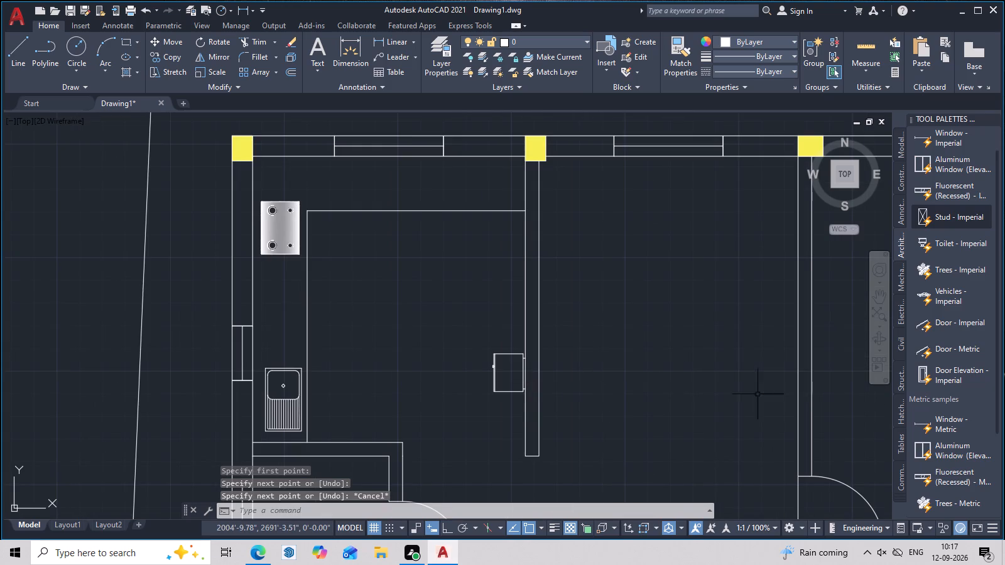
scroll(462, 416, "up", 2)
scroll(458, 414, "down", 3)
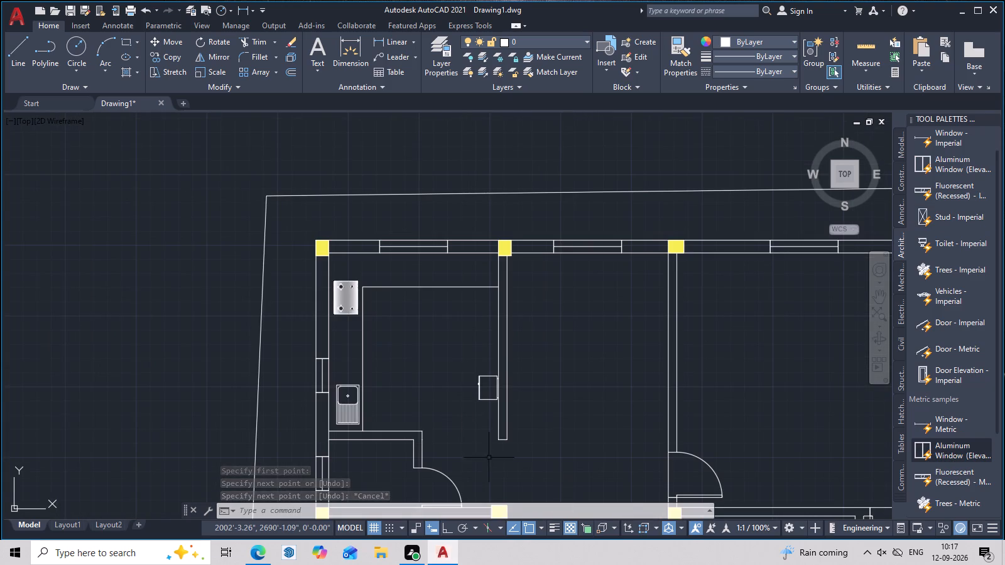
middle_click_drag(489, 458, 475, 471)
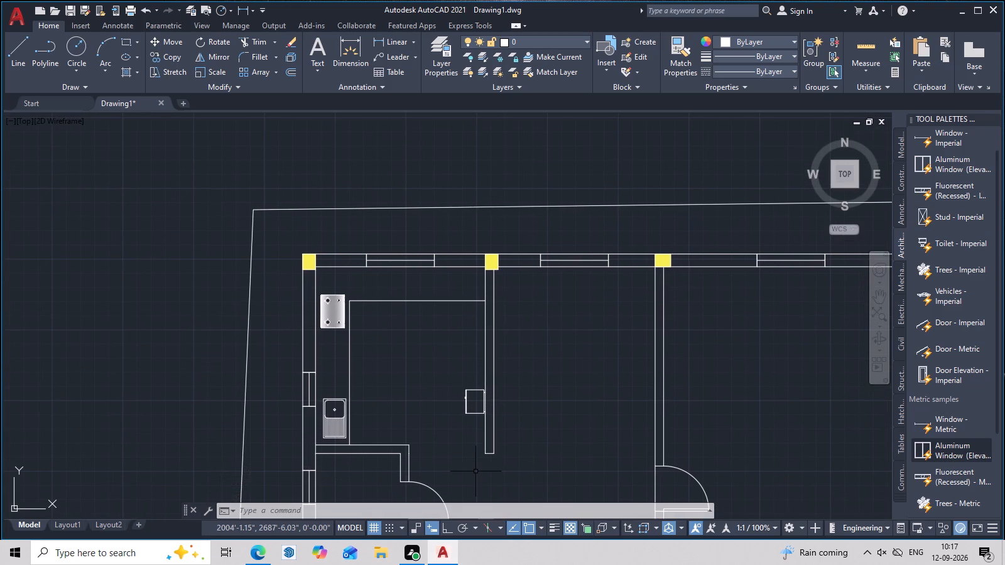
key("Escape")
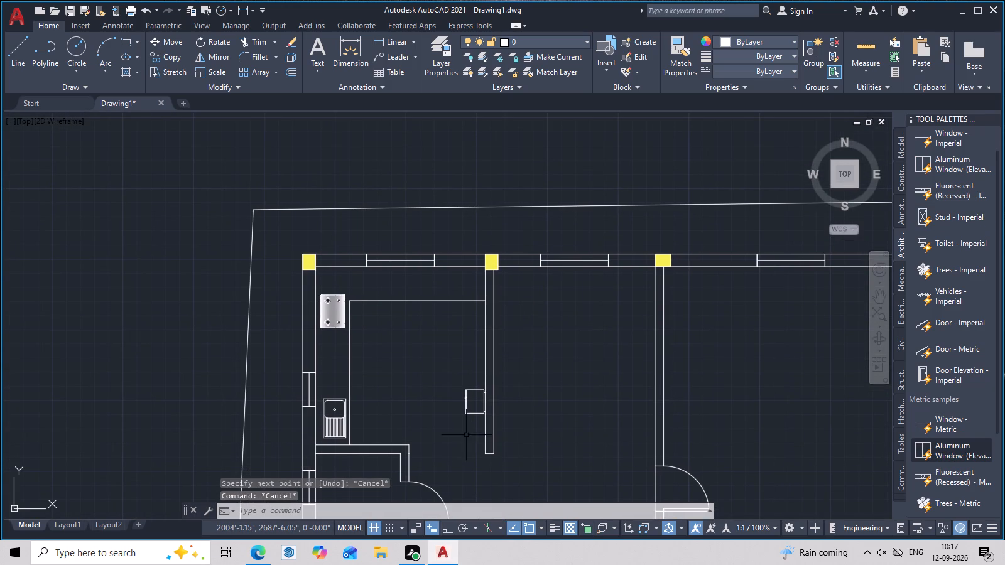
scroll(456, 402, "up", 3)
scroll(492, 401, "down", 2)
middle_click_drag(553, 419, 420, 394)
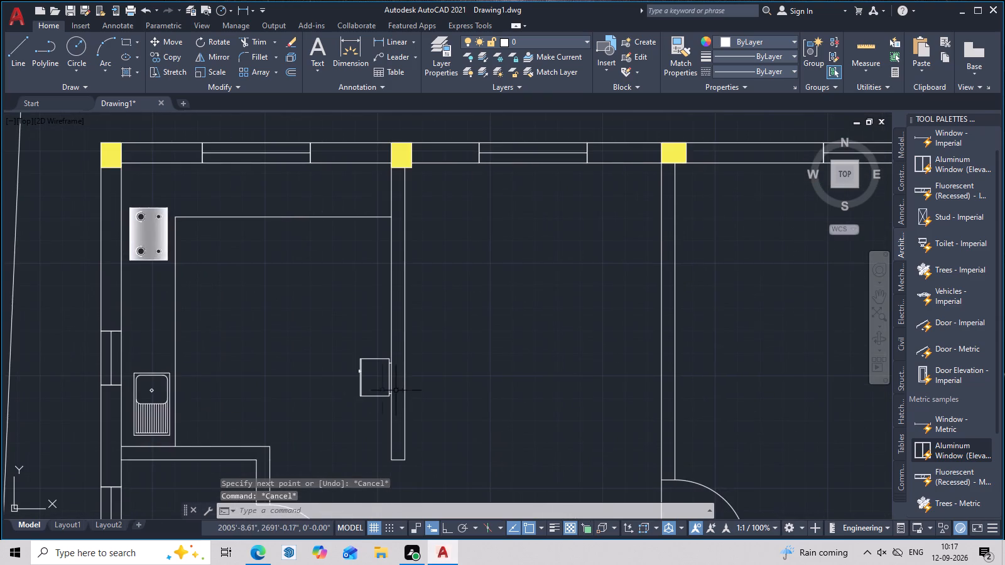
scroll(371, 390, "up", 3)
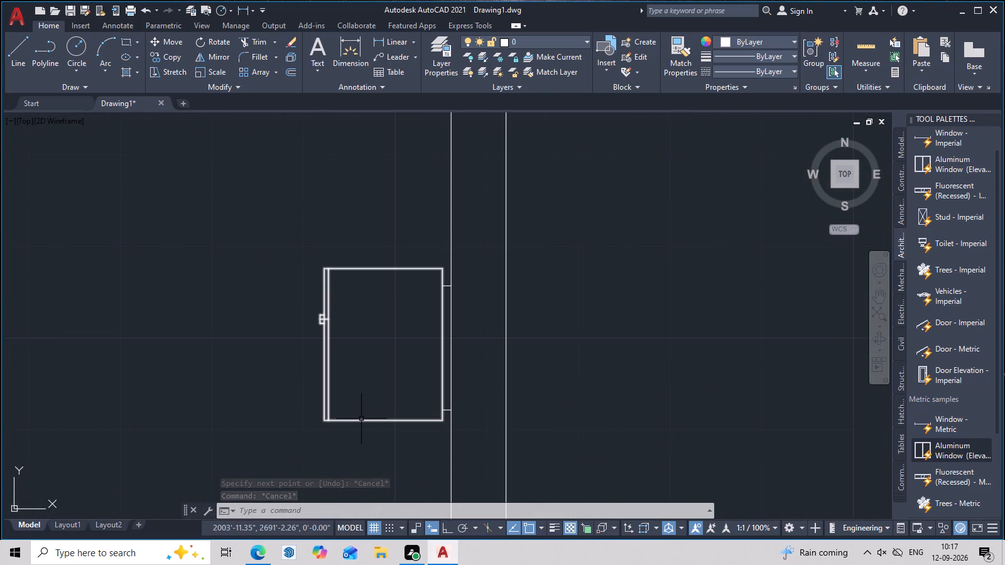
scroll(506, 419, "down", 2)
middle_click_drag(566, 433, 502, 413)
scroll(499, 412, "down", 1)
middle_click_drag(502, 413, 485, 387)
scroll(430, 373, "up", 2)
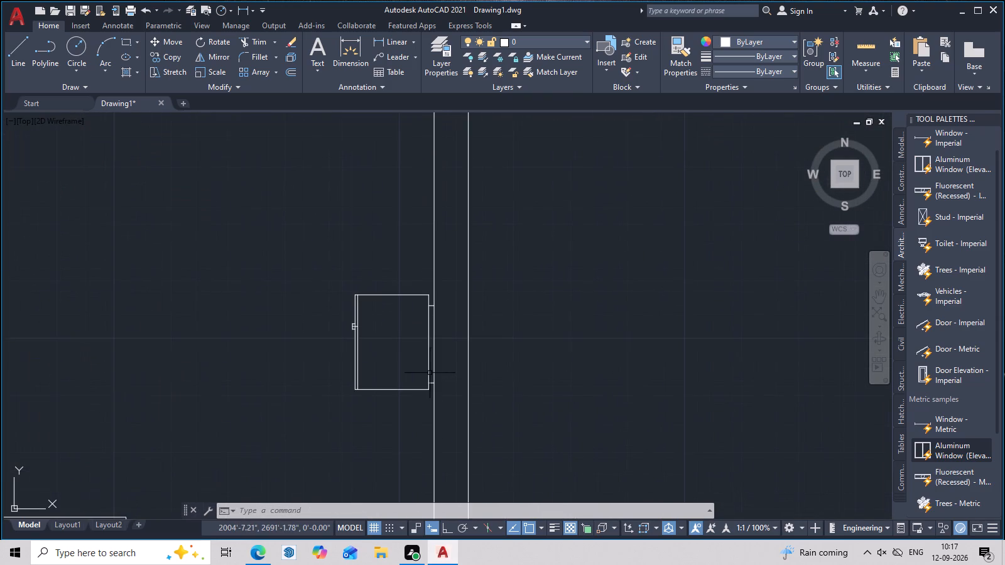
scroll(430, 373, "up", 3)
scroll(430, 373, "down", 3)
scroll(596, 386, "down", 2)
middle_click_drag(607, 387, 606, 387)
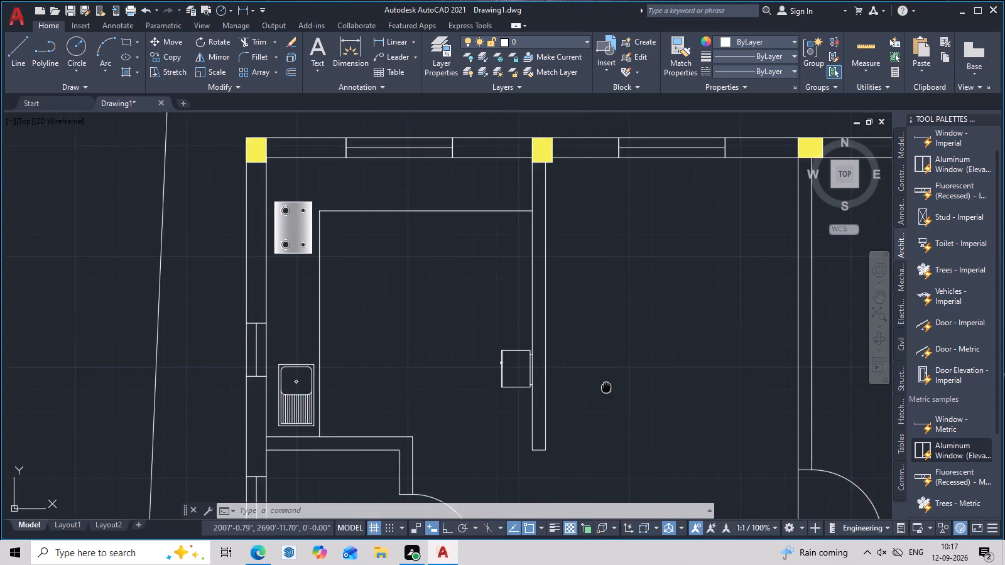
middle_click_drag(606, 387, 521, 366)
scroll(512, 364, "down", 2)
middle_click_drag(512, 393, 499, 385)
scroll(492, 385, "up", 3)
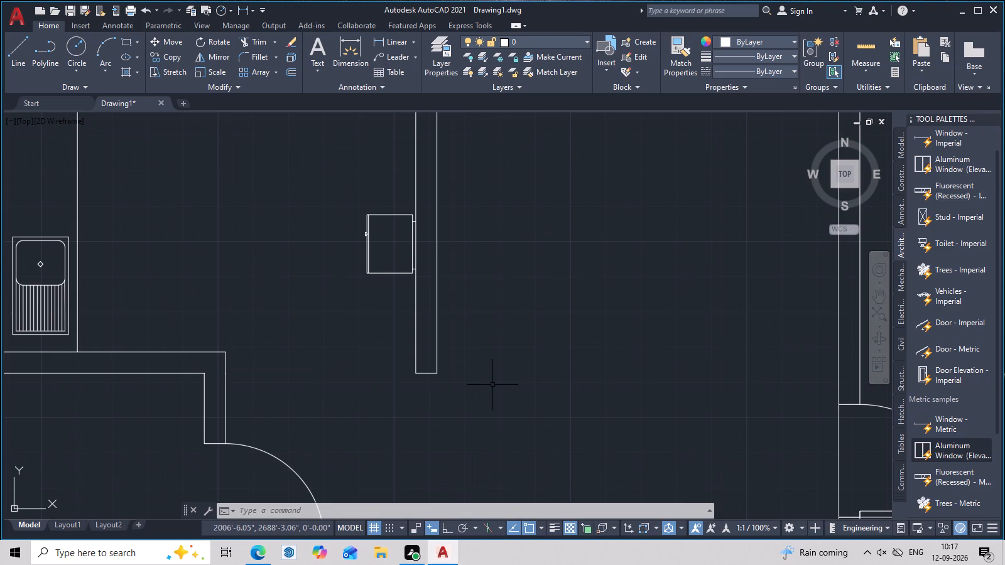
key("Escape")
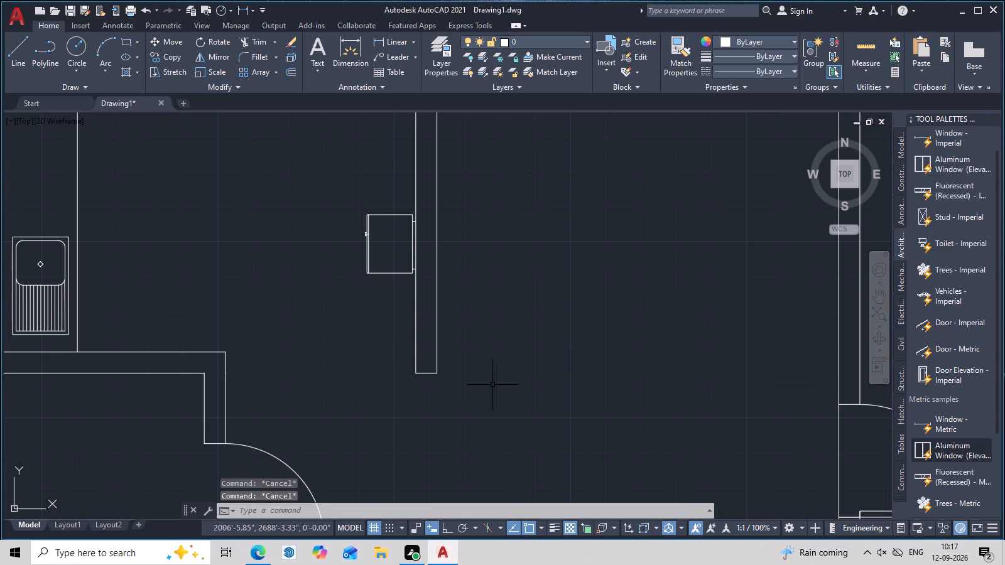
scroll(485, 310, "down", 2)
middle_click_drag(485, 311, 454, 387)
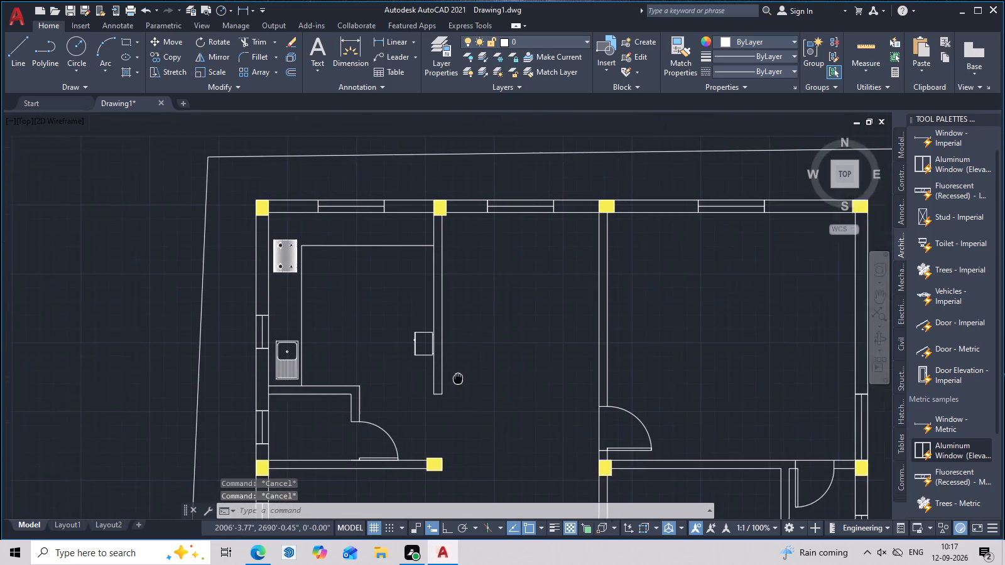
Insert the Sink-single - 30 in top block from Kitchens.dwg in DesignCenter, placing it outside the kitchen's outer wall near the stove.
middle_click_drag(454, 387, 448, 402)
scroll(470, 277, "up", 2)
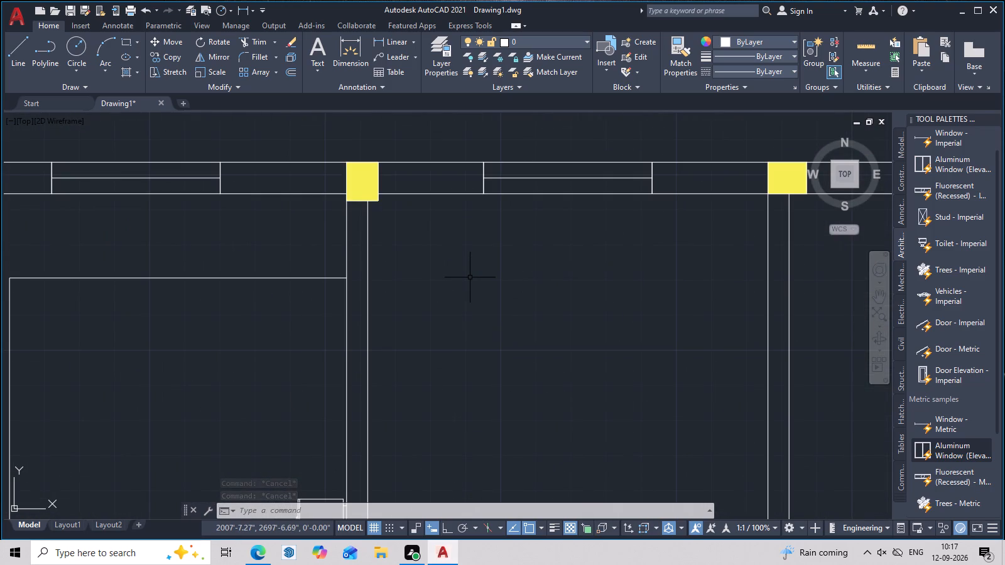
scroll(470, 277, "down", 1)
middle_click_drag(488, 316, 499, 304)
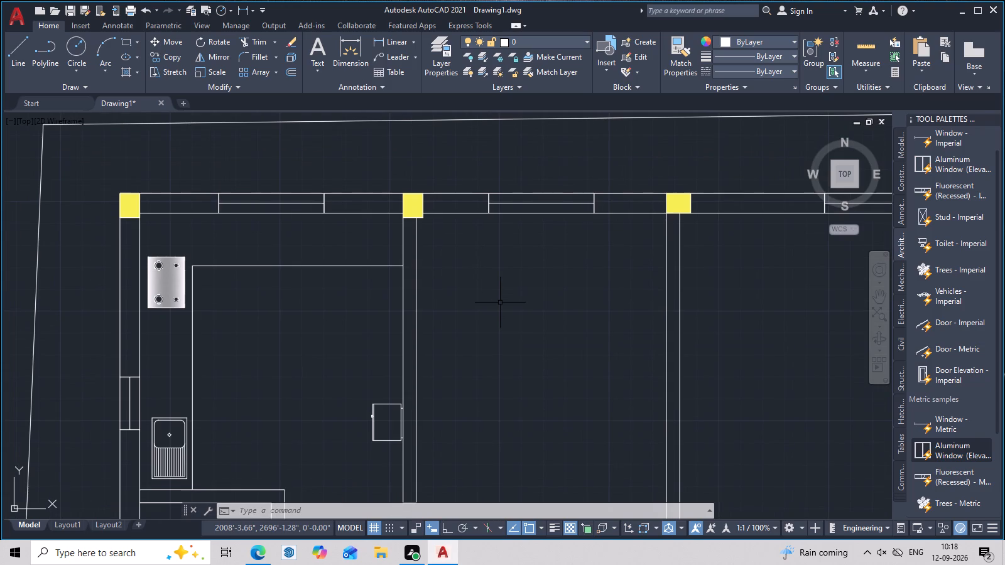
key("ctrl+2")
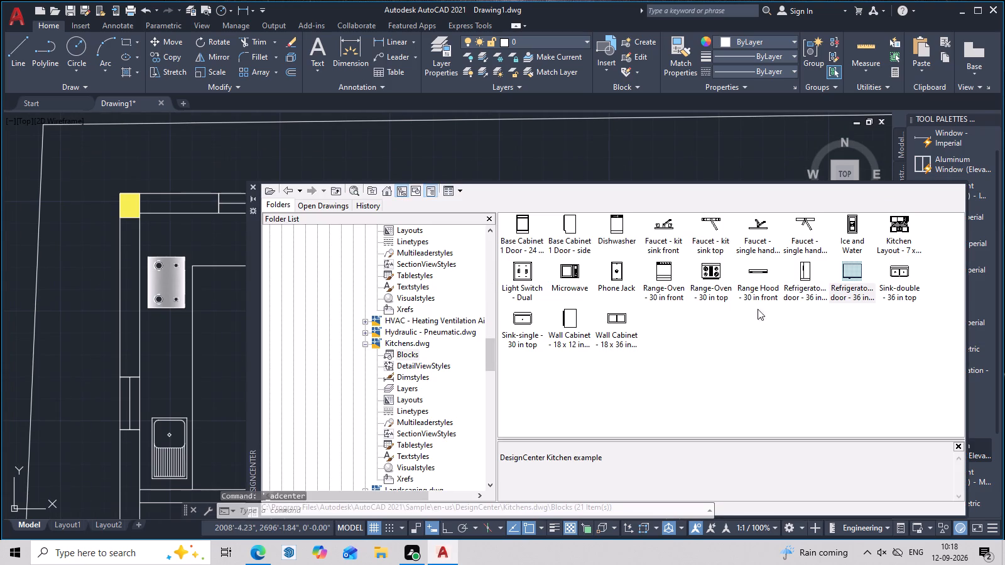
left_click_drag(528, 315, 45, 250)
left_click(45, 250)
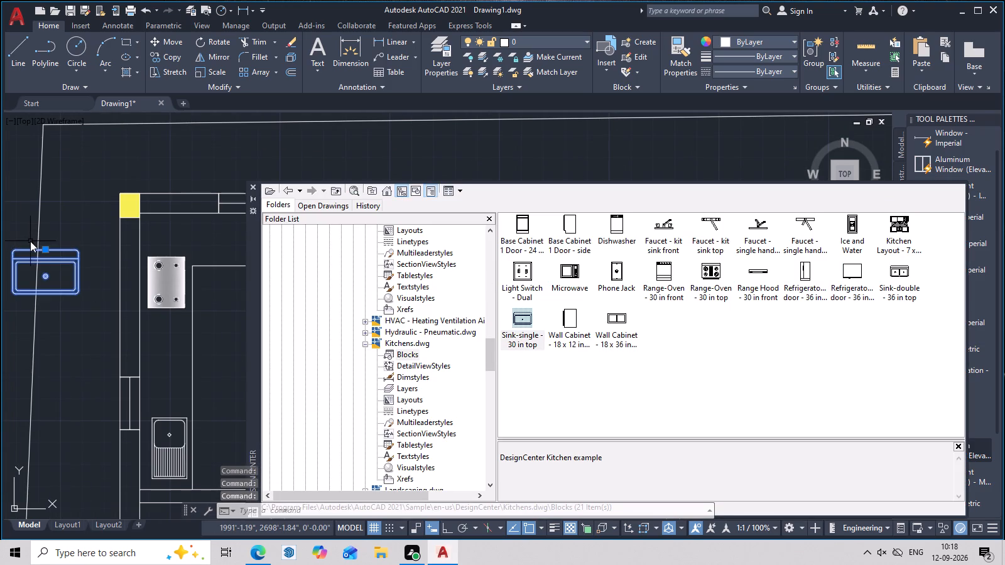
left_click(253, 186)
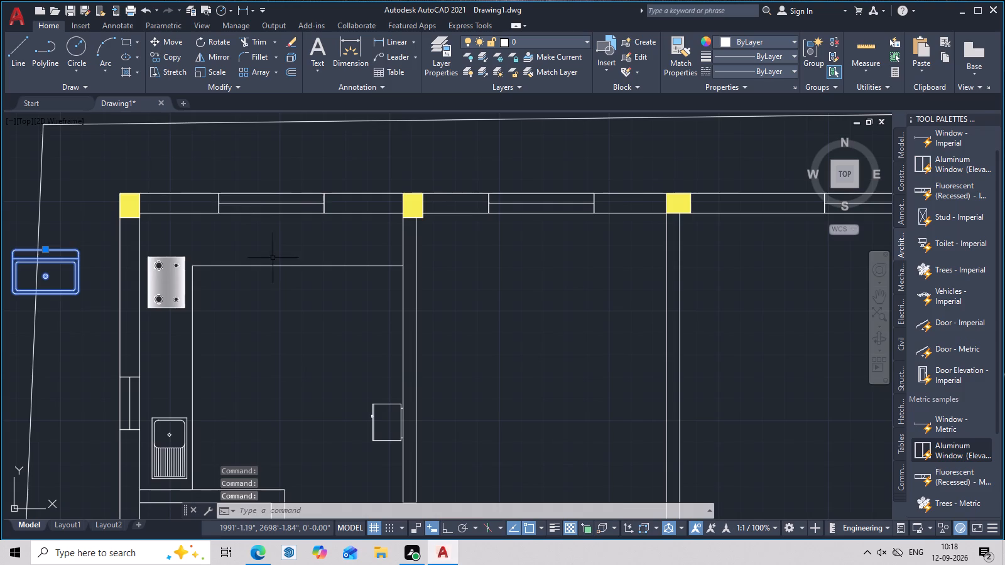
Scale the new sink block down to about 0.4 of its size from its upper-right corner.
scroll(333, 293, "down", 2)
middle_click_drag(372, 311, 484, 316)
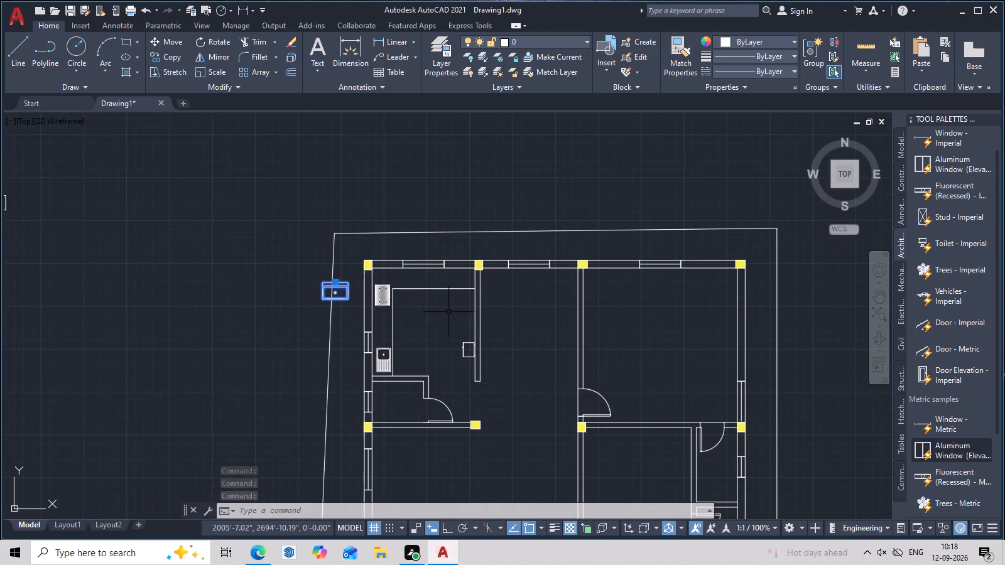
scroll(334, 321, "up", 2)
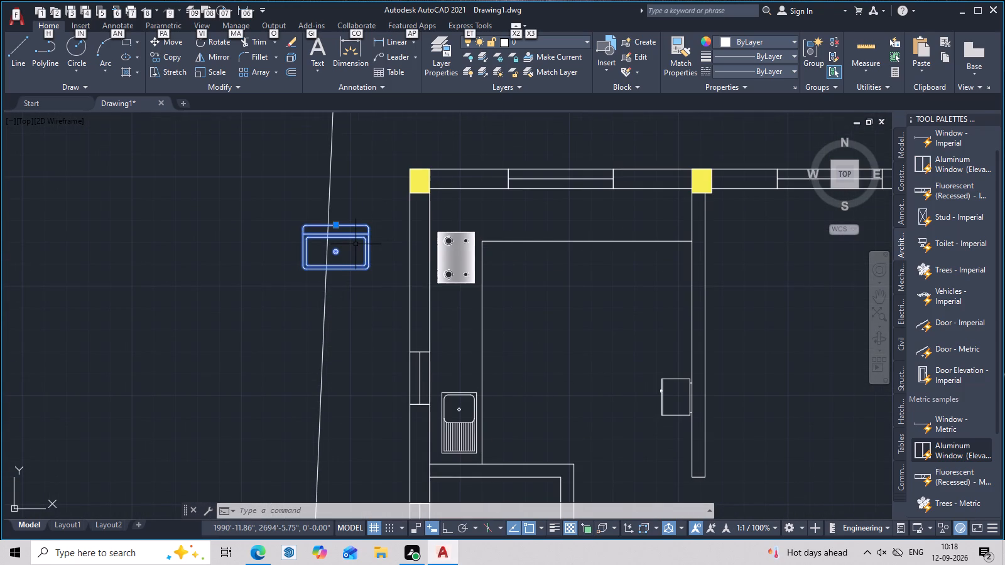
type("sc")
key("space")
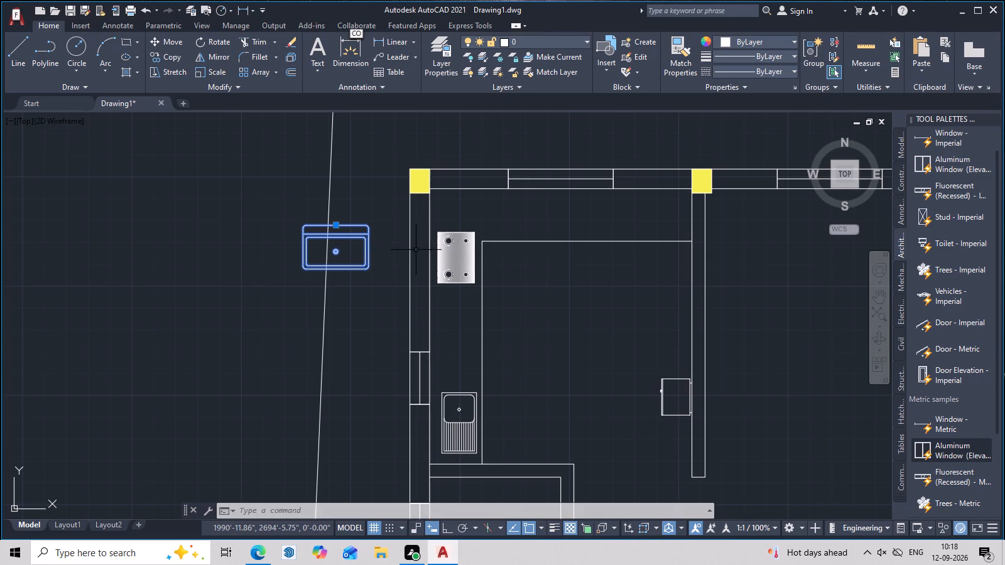
scroll(392, 241, "up", 2)
key("Escape")
left_click(335, 208)
key("Escape")
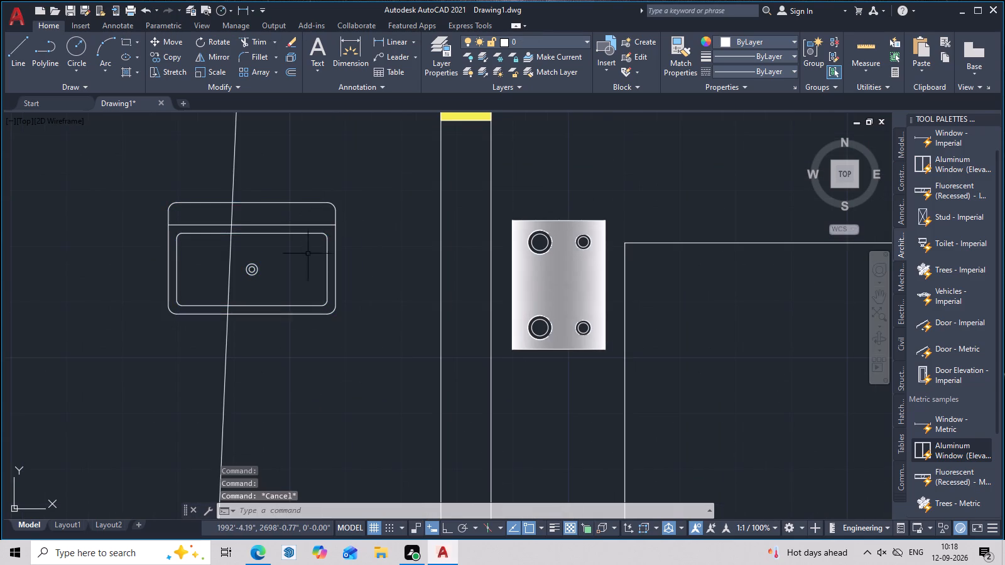
left_click(335, 235)
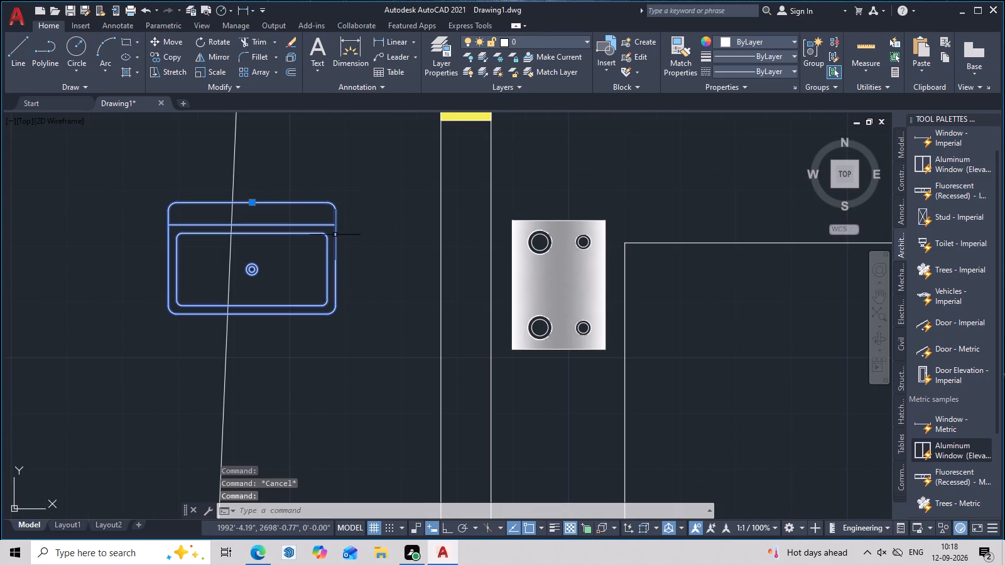
type("sc")
key("space")
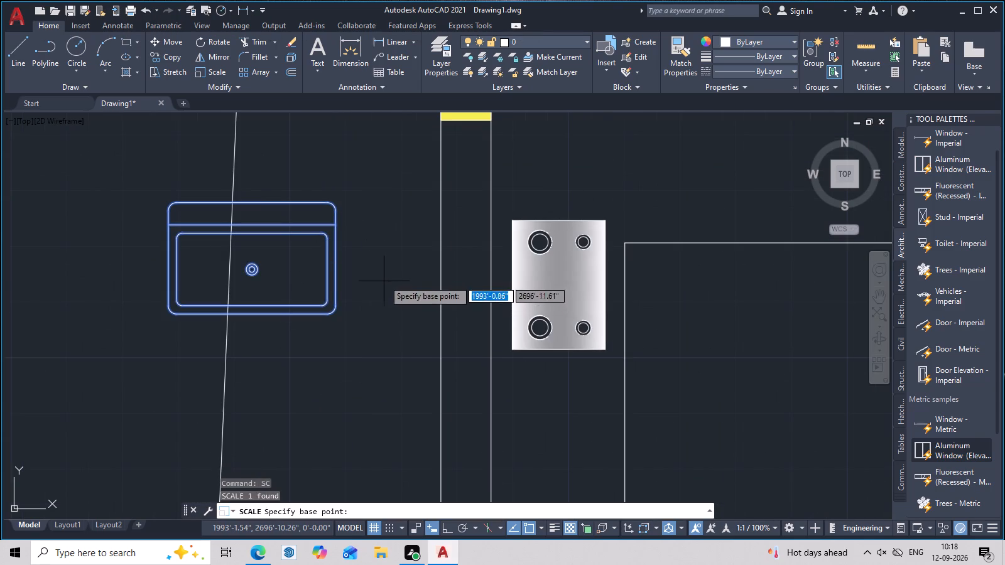
left_click(330, 202)
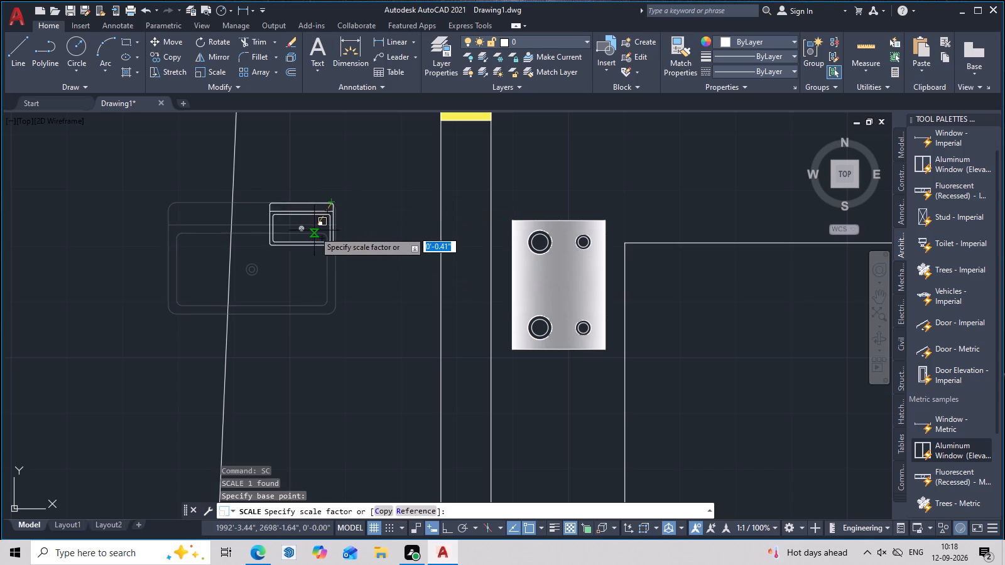
left_click(313, 232)
Rotate the reduced sink 90 degrees counterclockwise about its upper-right corner so its back ledge faces the plot's side boundary.
left_click(334, 219)
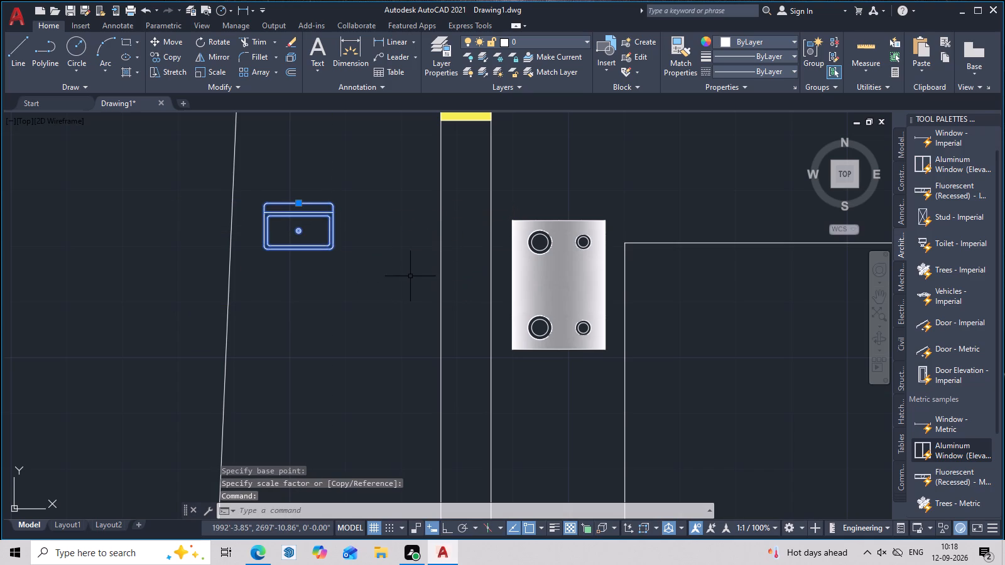
type("ro")
key("space")
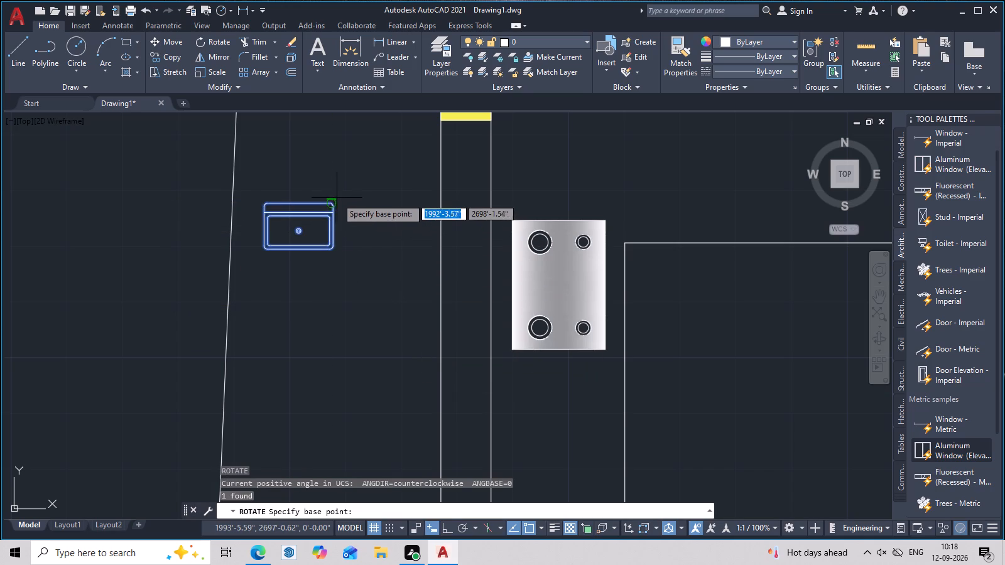
left_click(329, 206)
left_click(327, 180)
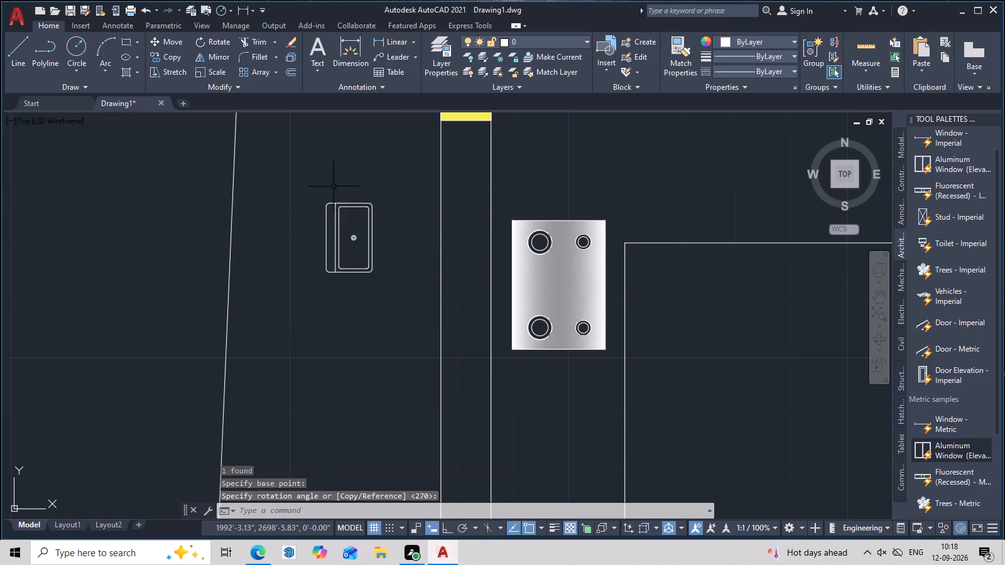
Copy the rotated sink by its upper-left corner into the adjoining room's upper corner, beside the column at the kitchen partition.
left_click(371, 215)
type("co")
key("space")
scroll(317, 177, "up", 2)
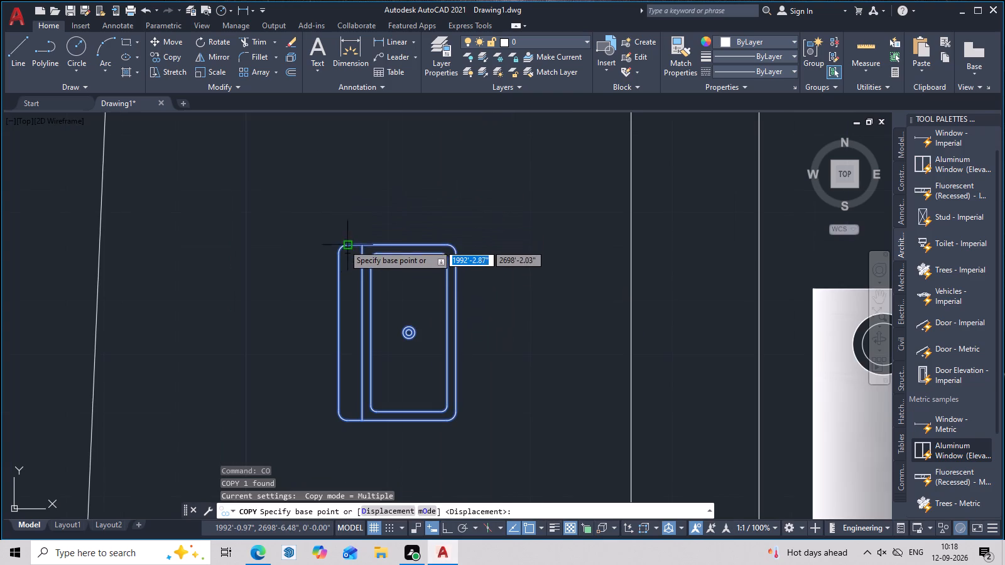
left_click(345, 250)
scroll(483, 308, "down", 2)
middle_click_drag(500, 312, 207, 267)
middle_click_drag(784, 298, 393, 316)
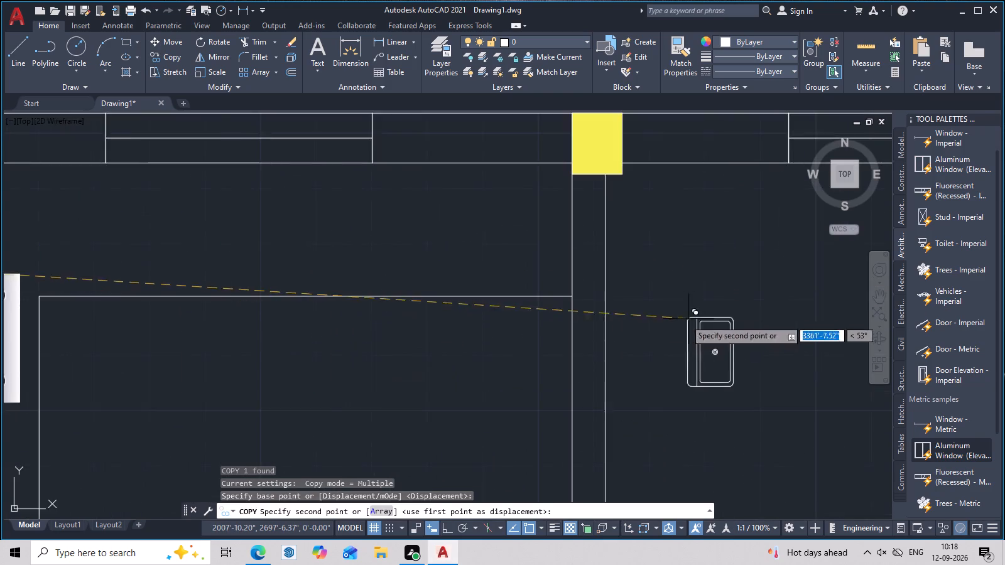
middle_click_drag(650, 323, 484, 325)
scroll(484, 207, "up", 2)
middle_click_drag(467, 193, 469, 308)
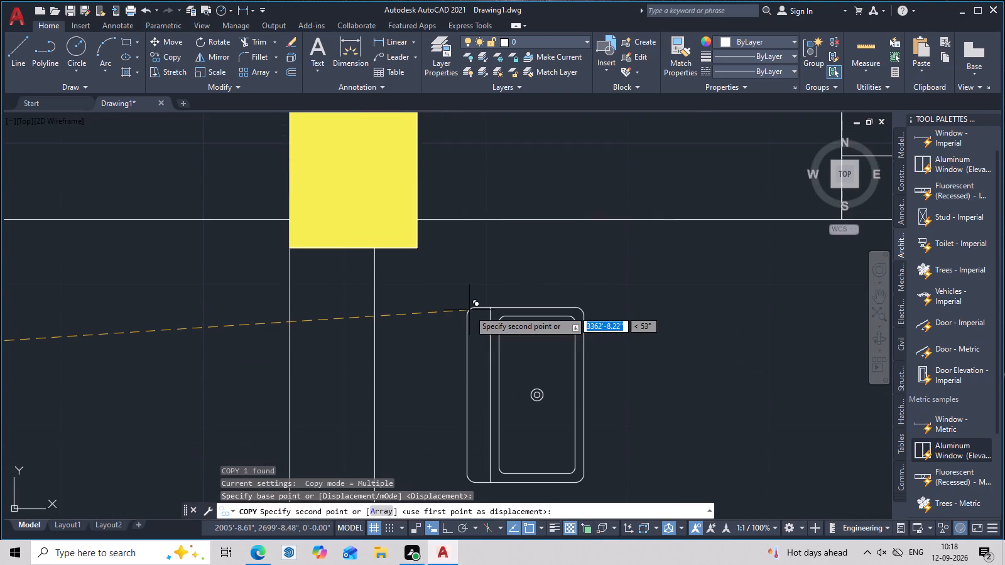
left_click(377, 220)
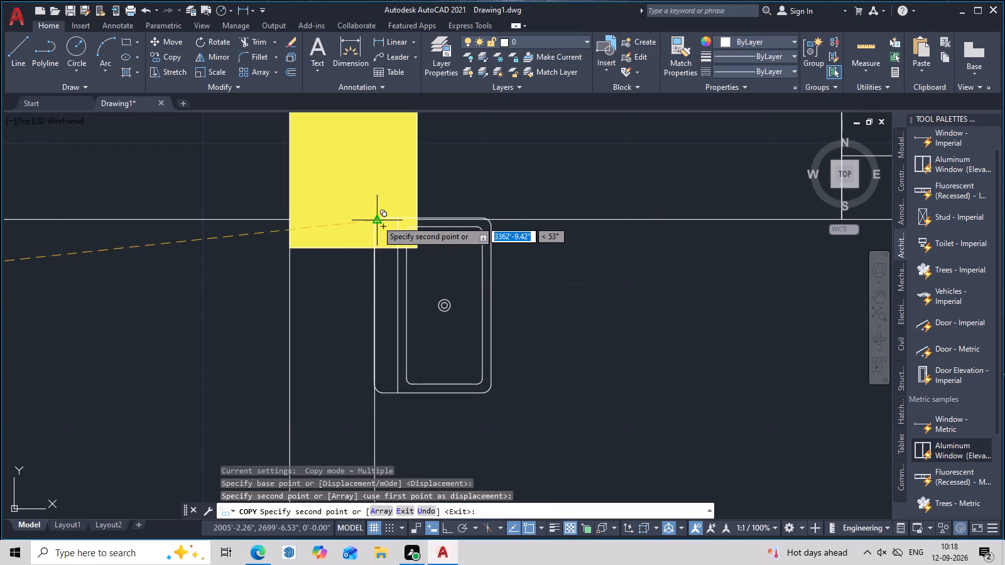
key("Escape")
Scale the copied sink up by a factor of about 1.8 from its upper-left corner at the column.
scroll(499, 342, "down", 4)
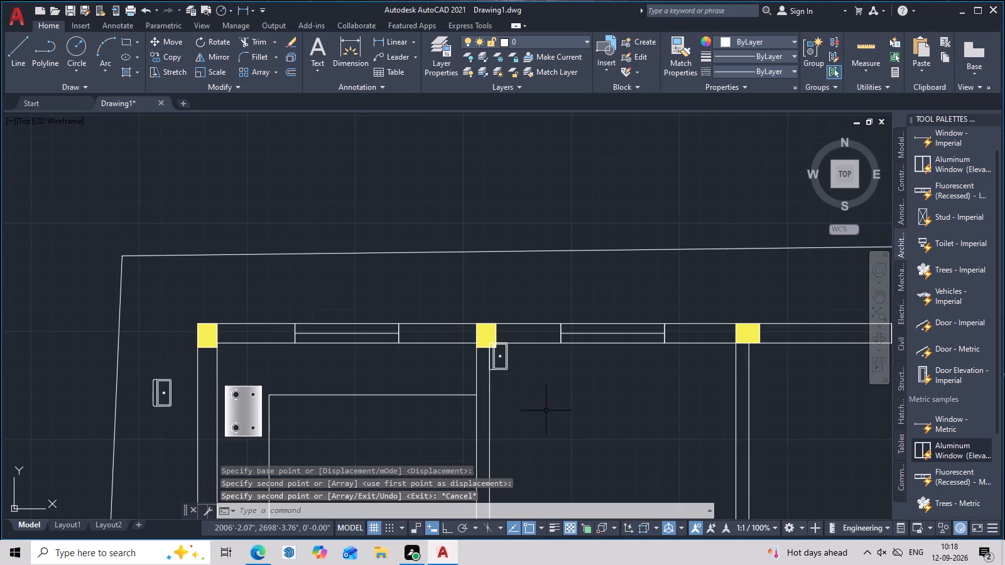
middle_click_drag(570, 412, 532, 355)
scroll(481, 291, "up", 3)
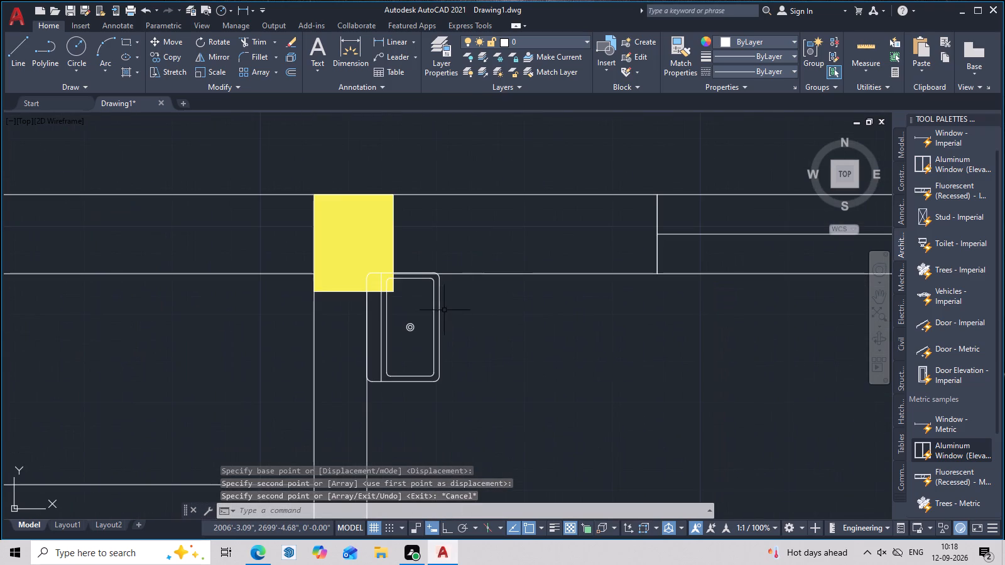
left_click(438, 315)
type("sc")
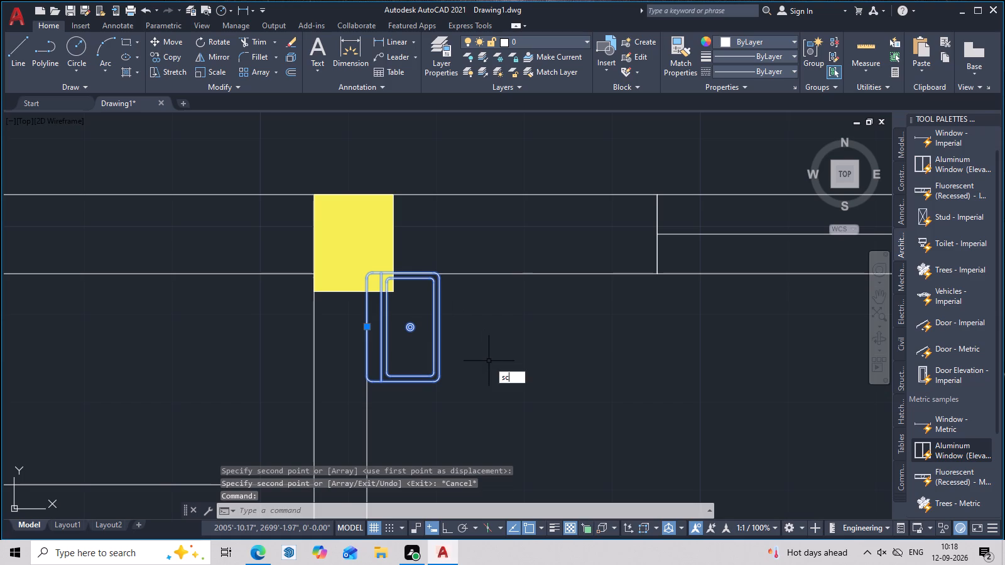
key("space")
left_click(368, 274)
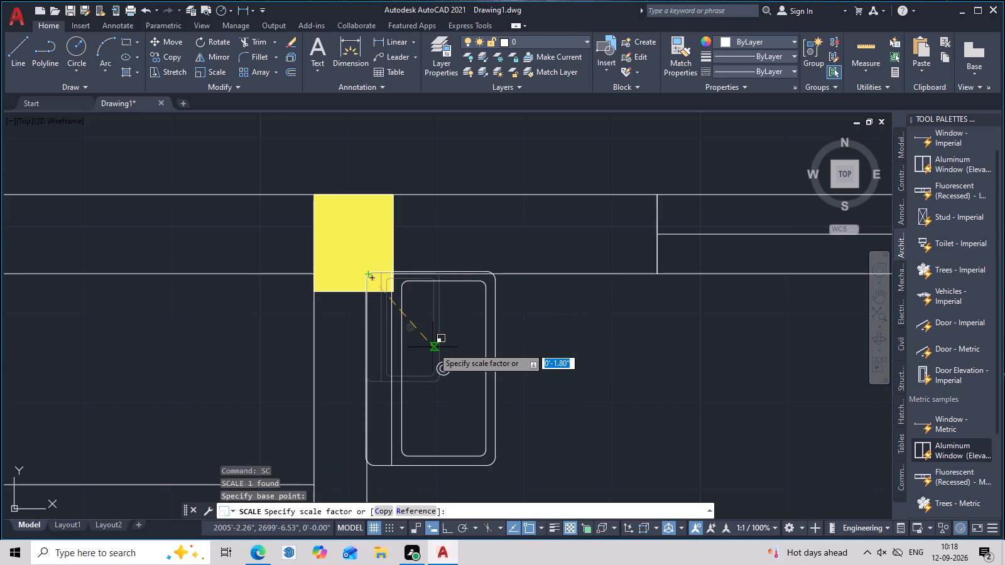
left_click(433, 347)
With Ortho on, move the enlarged sink slightly down so its upper edge clears the inner face of the top wall.
left_click(499, 324)
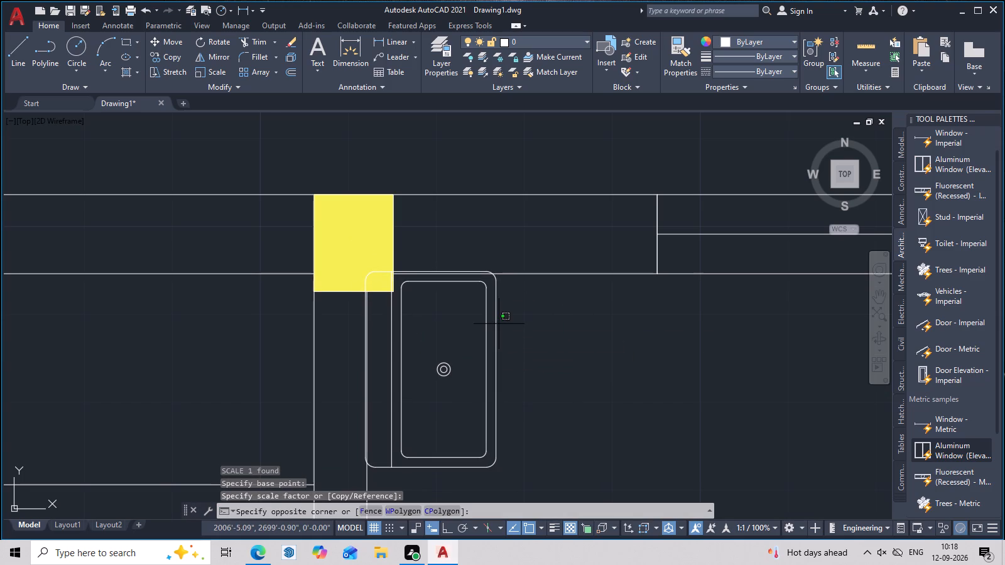
left_click(492, 328)
type("m")
key("space")
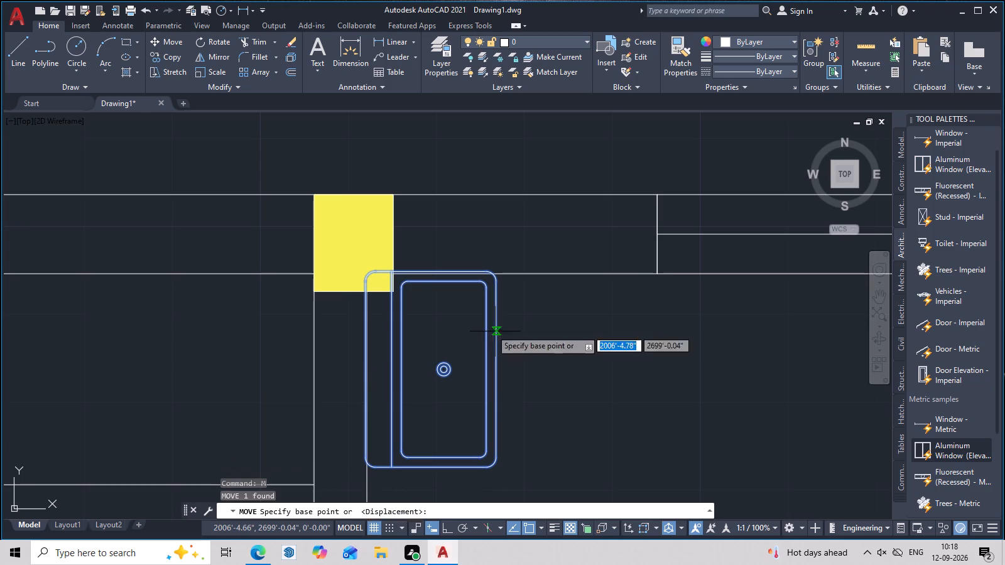
left_click(371, 274)
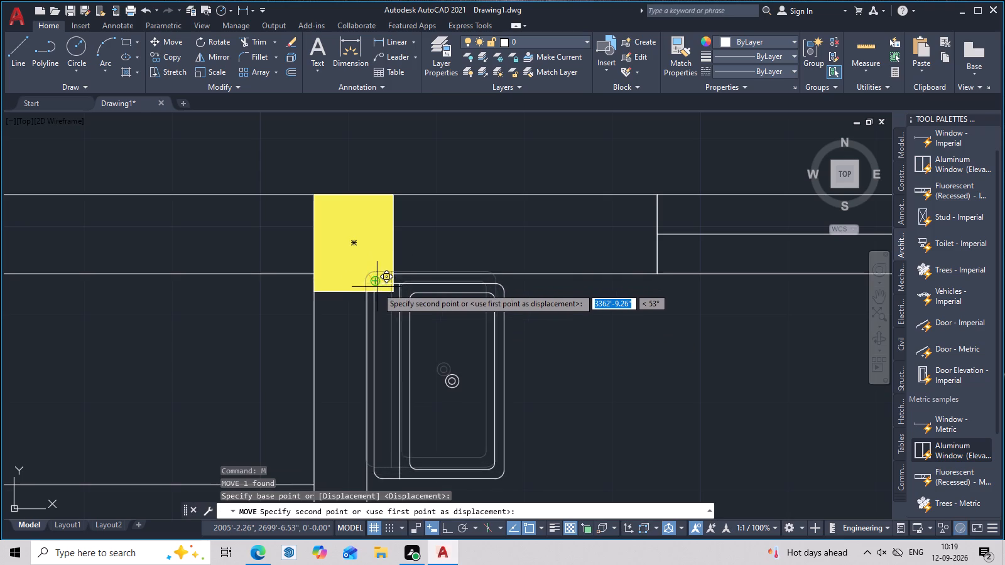
key("F8")
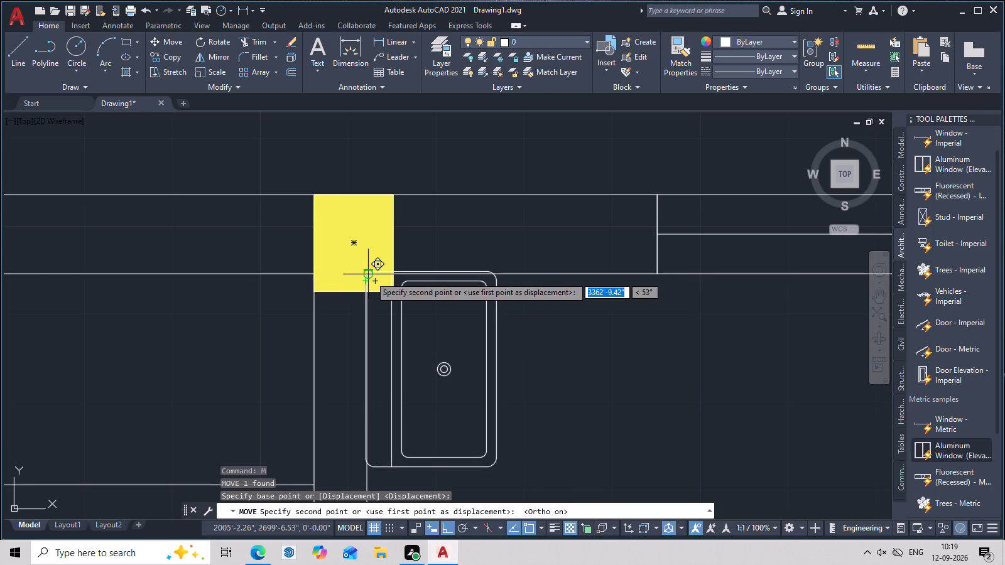
key("Escape")
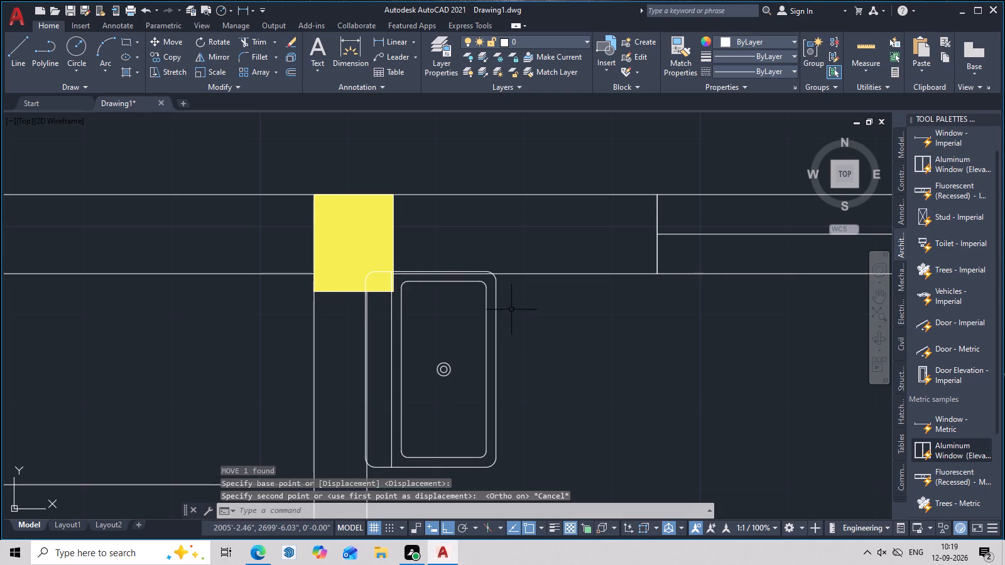
left_click(496, 308)
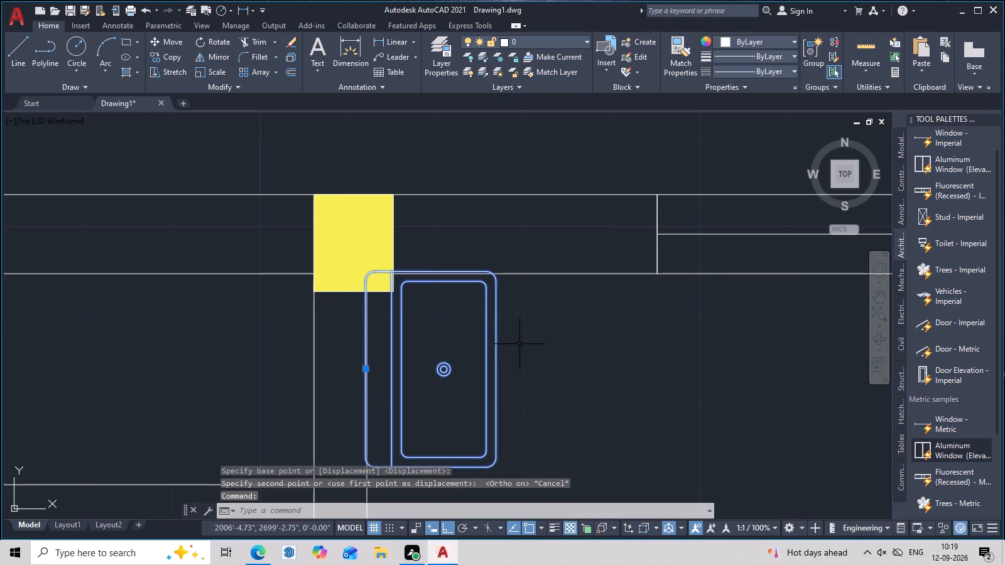
key("m")
key("space")
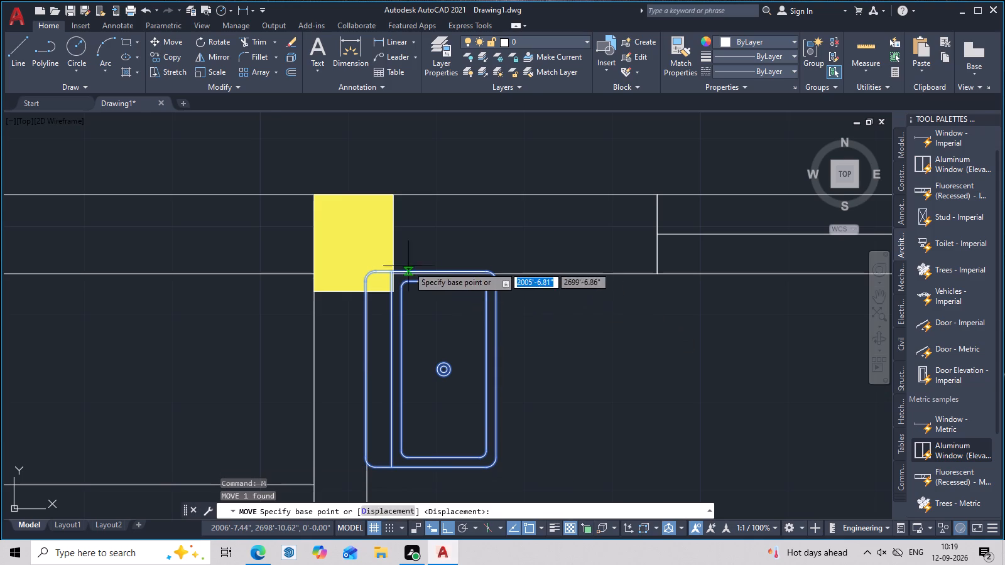
left_click(406, 283)
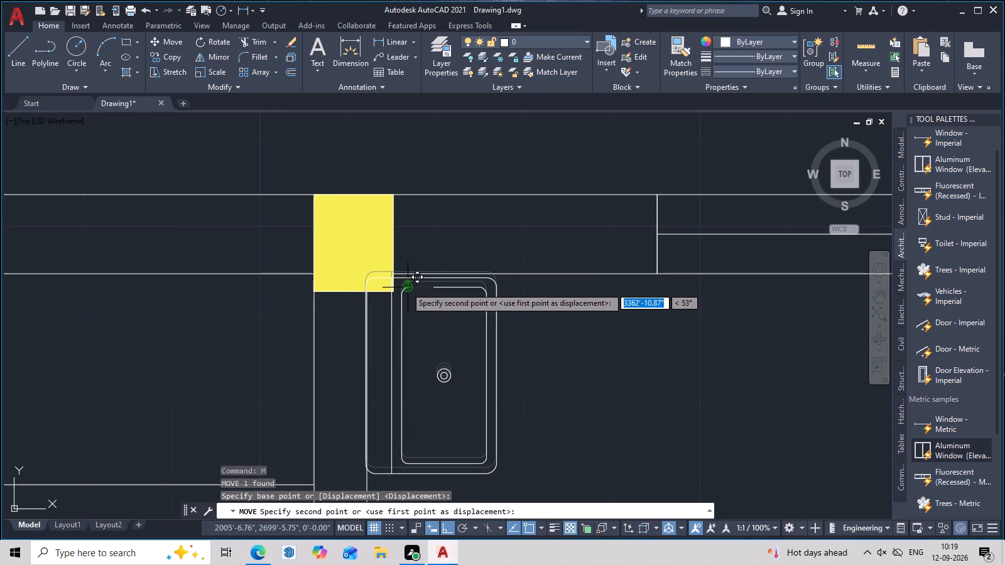
left_click(406, 287)
Delete the leftover small sink lying between the kitchen's outer wall and the plot's side boundary.
scroll(548, 339, "down", 4)
middle_click_drag(585, 386, 495, 350)
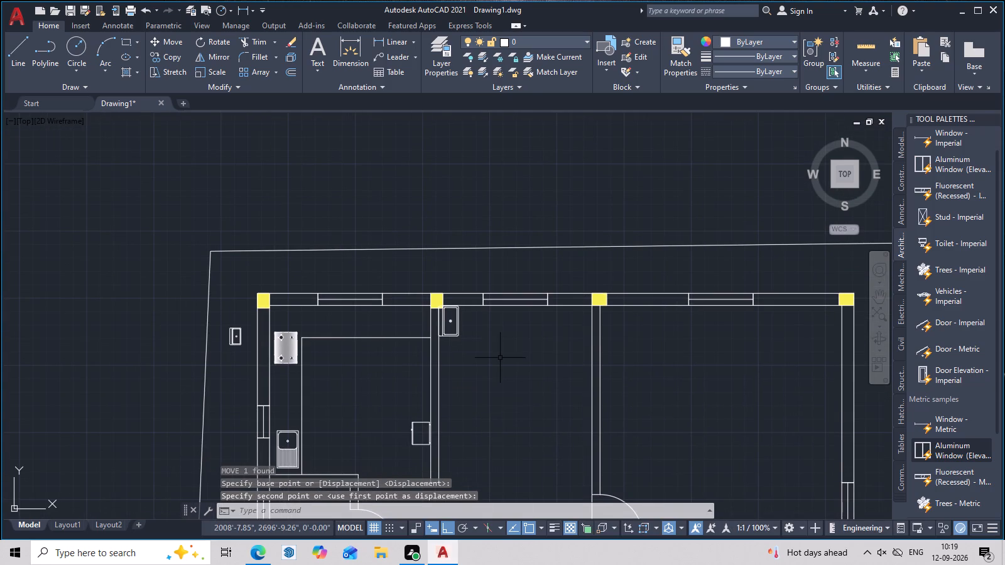
key("Escape")
middle_click_drag(519, 365, 519, 351)
scroll(518, 346, "down", 1)
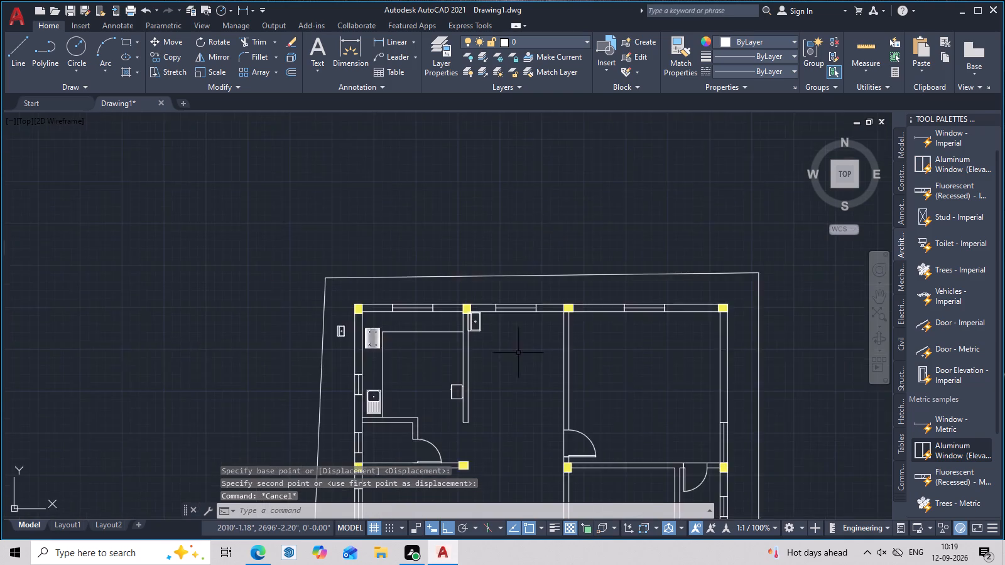
middle_click_drag(519, 360, 465, 327)
scroll(464, 326, "up", 2)
scroll(464, 326, "down", 2)
middle_click_drag(455, 342, 489, 333)
scroll(340, 298, "up", 2)
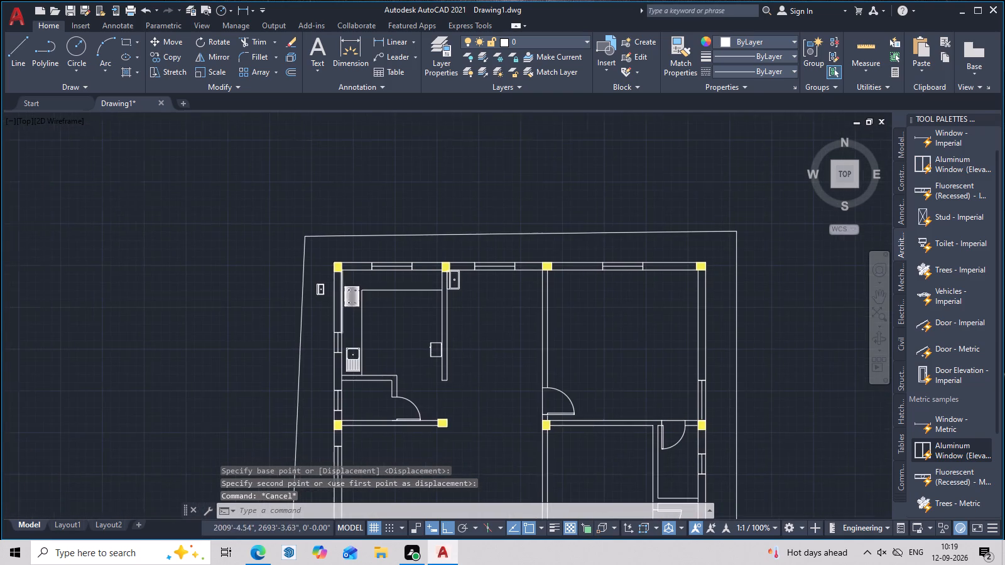
scroll(340, 298, "up", 1)
left_click(275, 273)
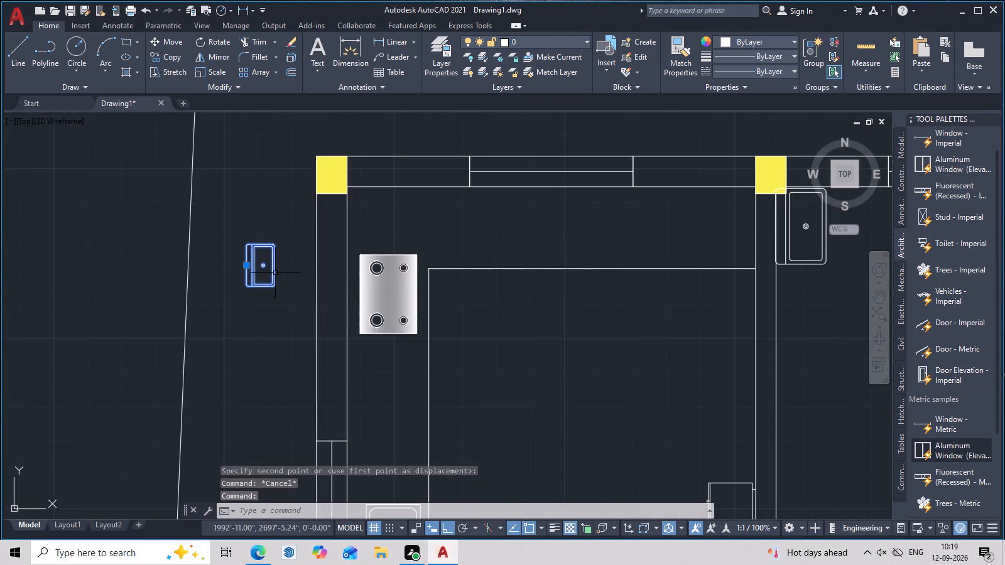
key("Delete")
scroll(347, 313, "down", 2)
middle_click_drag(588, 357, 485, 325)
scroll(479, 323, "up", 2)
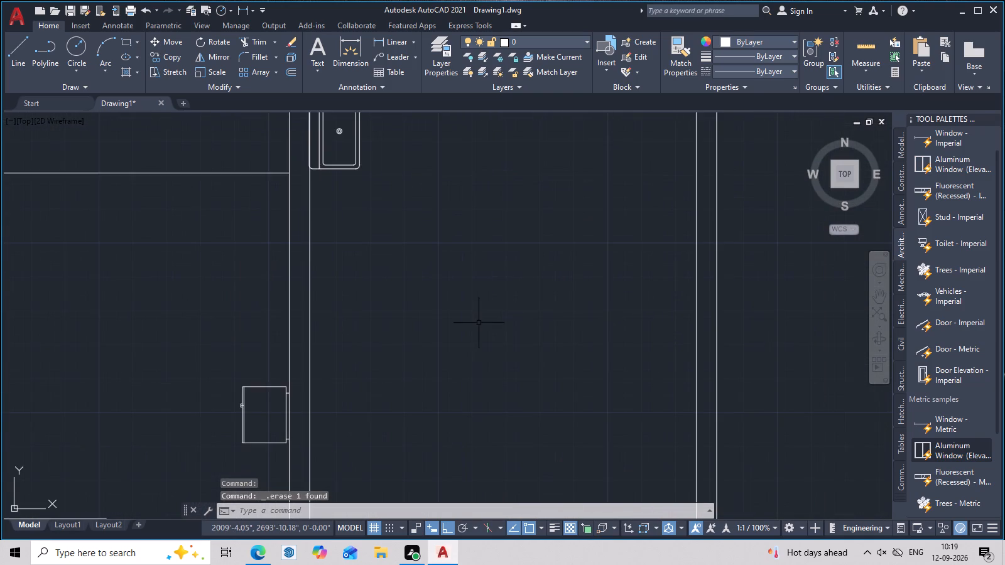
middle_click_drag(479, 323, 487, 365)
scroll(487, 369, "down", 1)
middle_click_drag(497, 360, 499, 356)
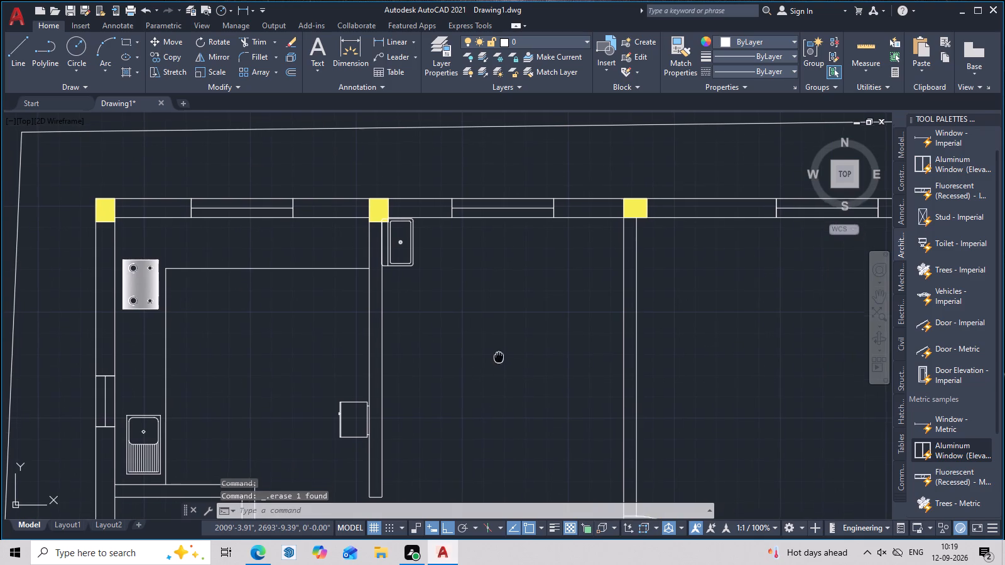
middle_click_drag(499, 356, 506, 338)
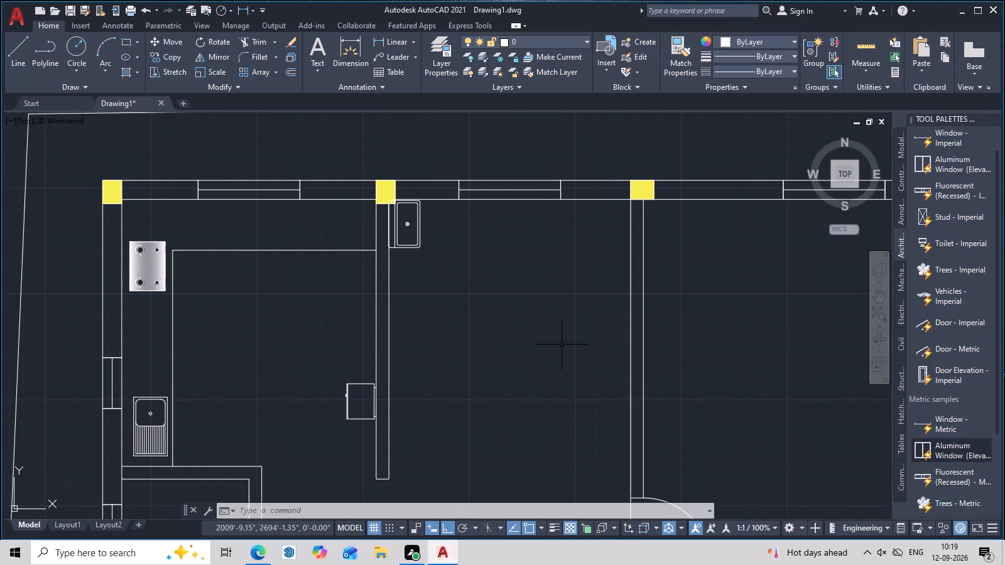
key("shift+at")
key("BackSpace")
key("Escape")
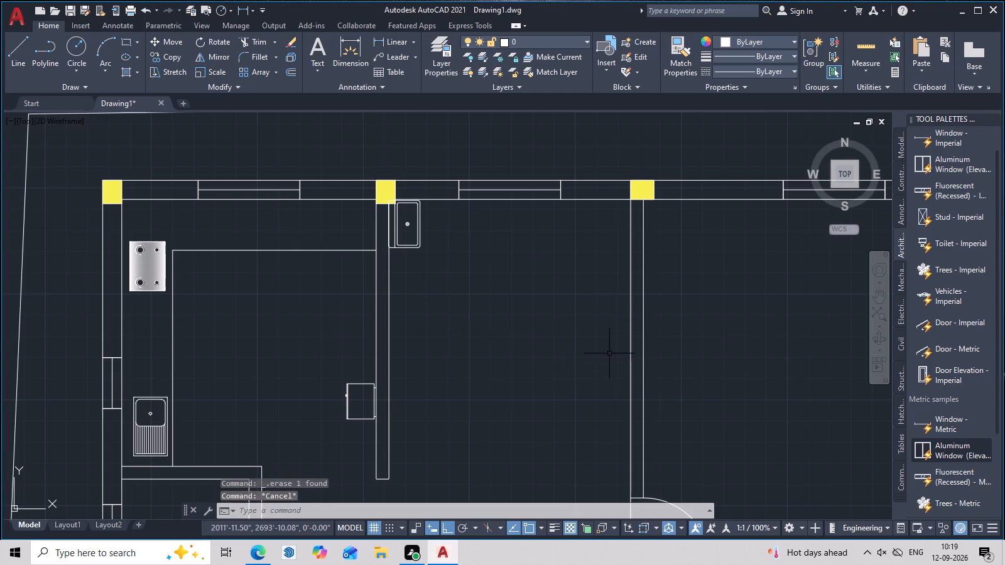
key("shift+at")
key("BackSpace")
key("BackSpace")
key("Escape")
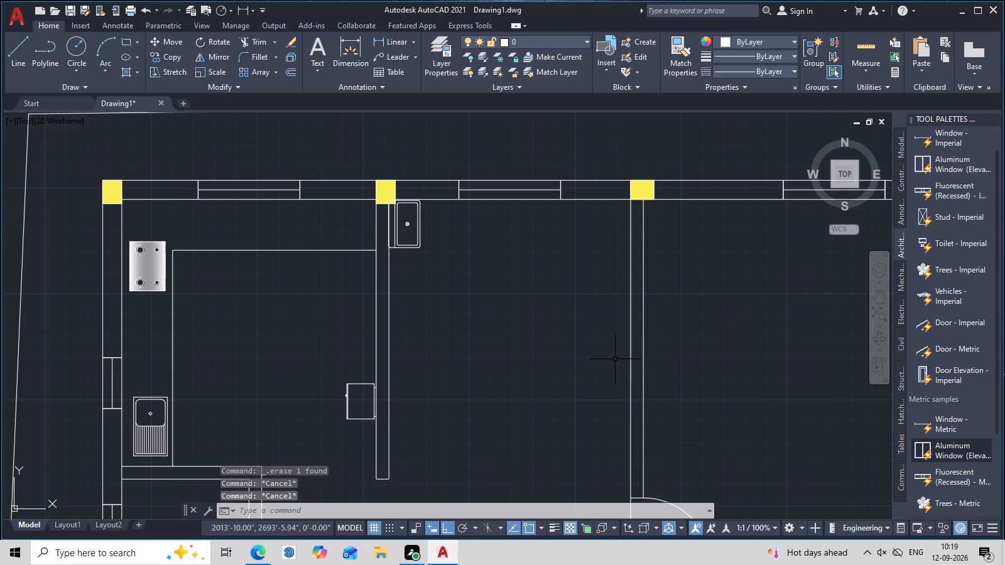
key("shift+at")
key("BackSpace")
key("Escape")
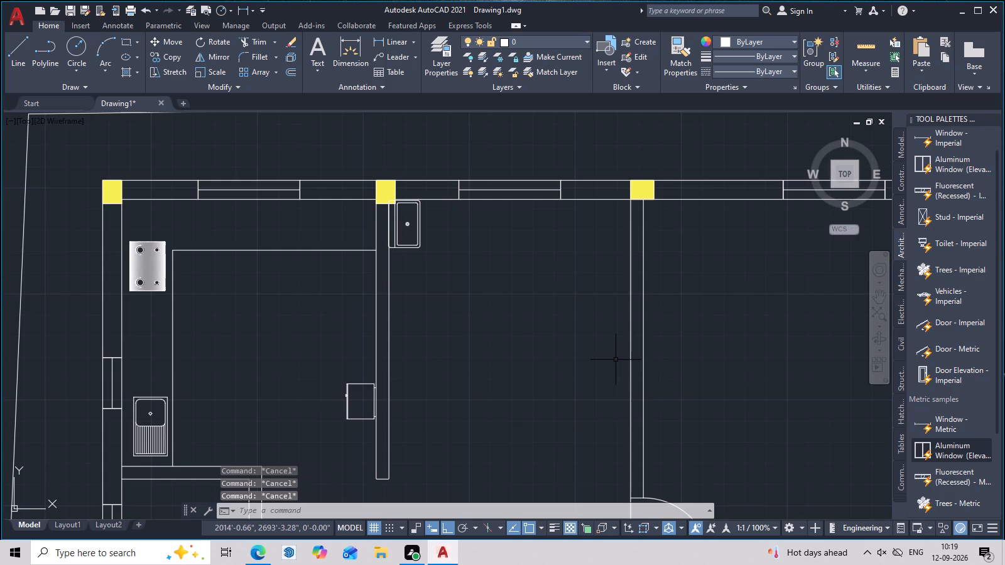
Insert the Dining Set - 36 x 72 in. block from DesignCenter's Home - Space Planner drawing near the plan's upper corner on the kitchen side.
key("ctrl+2")
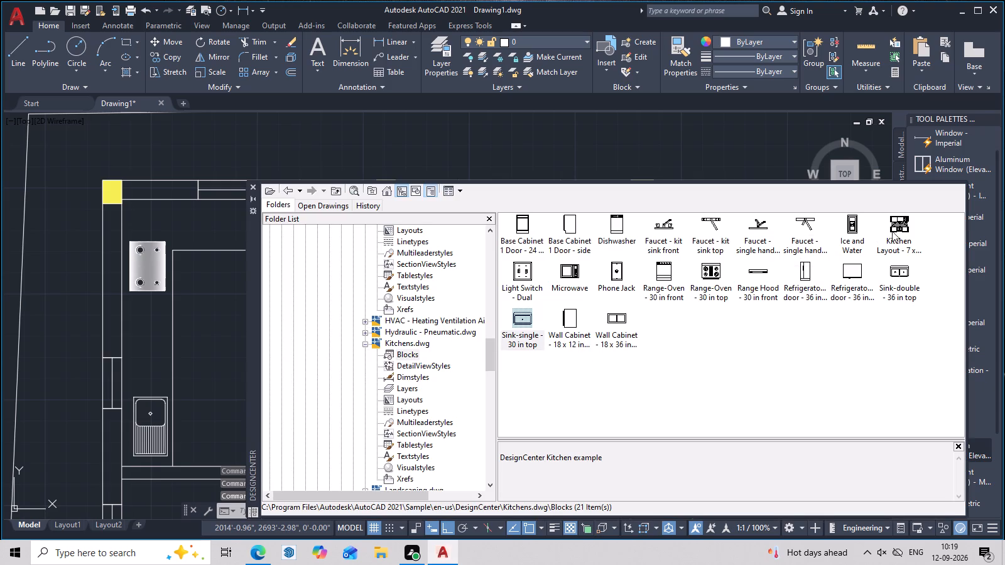
scroll(605, 298, "down", 3)
scroll(437, 346, "down", 1)
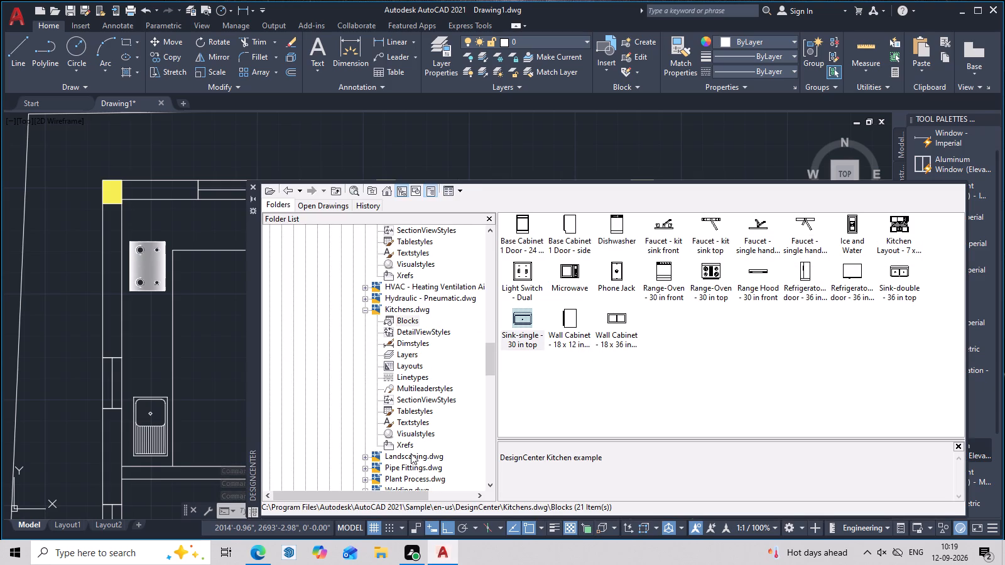
scroll(418, 408, "up", 5)
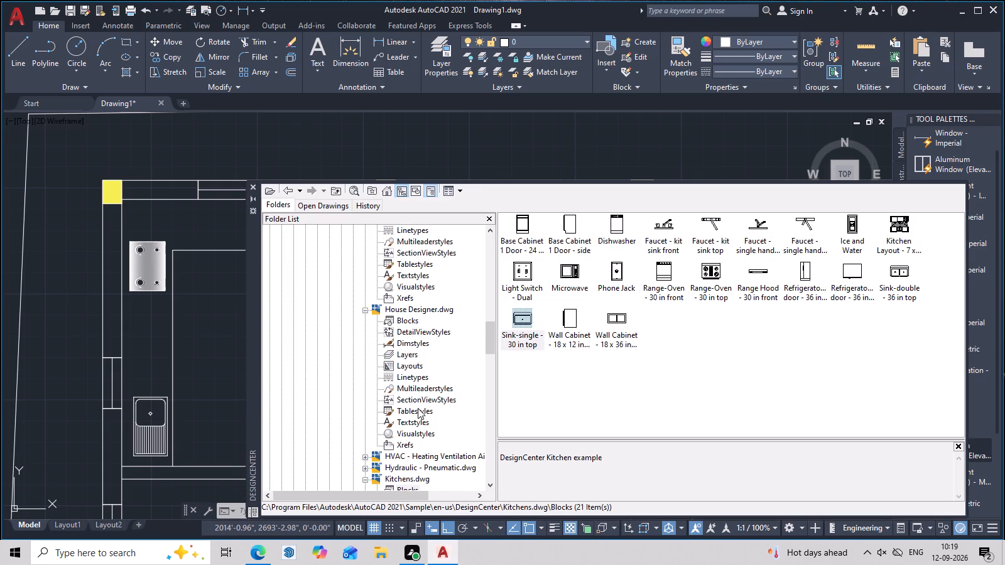
scroll(391, 344, "up", 3)
left_click(408, 408)
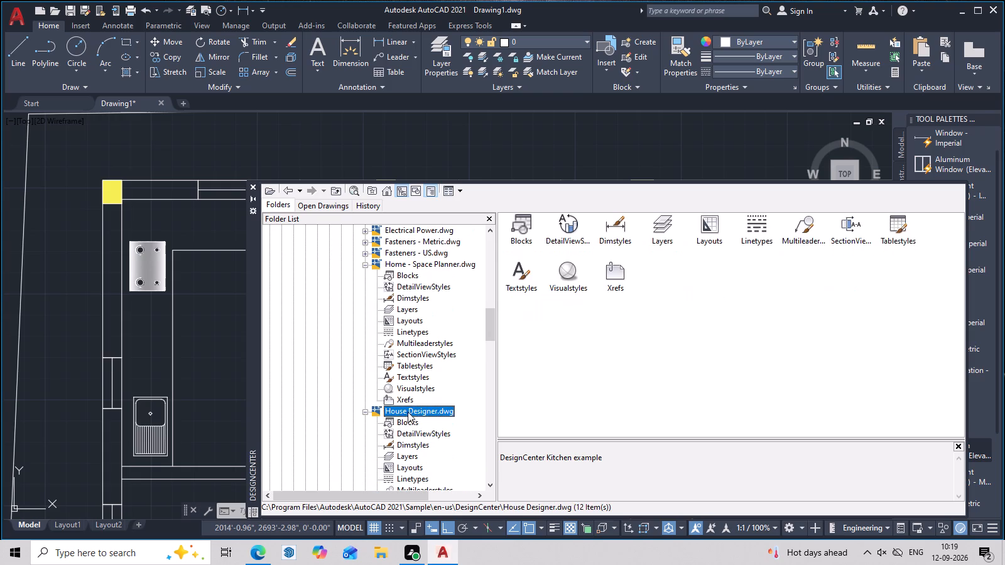
double_click(408, 421)
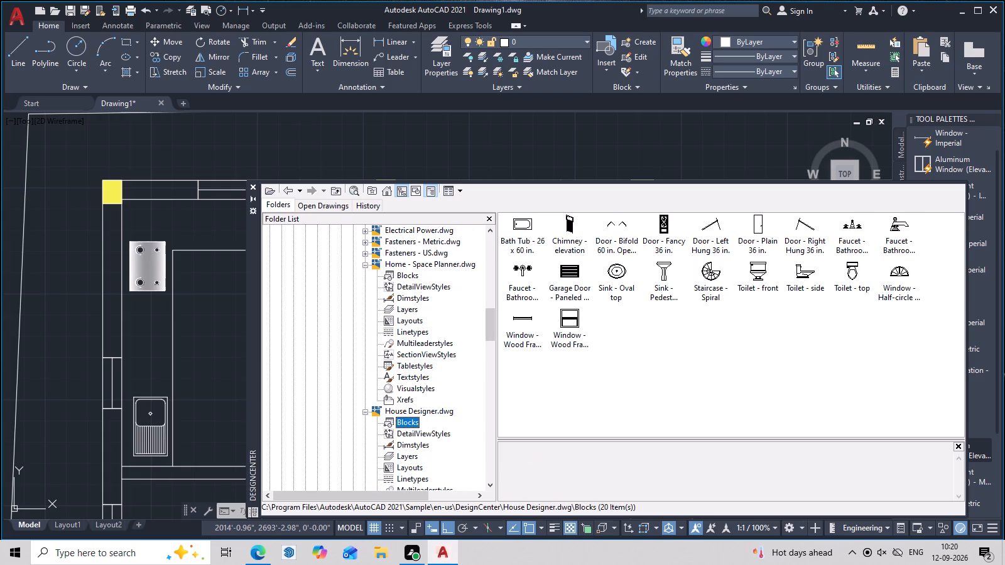
scroll(437, 321, "up", 2)
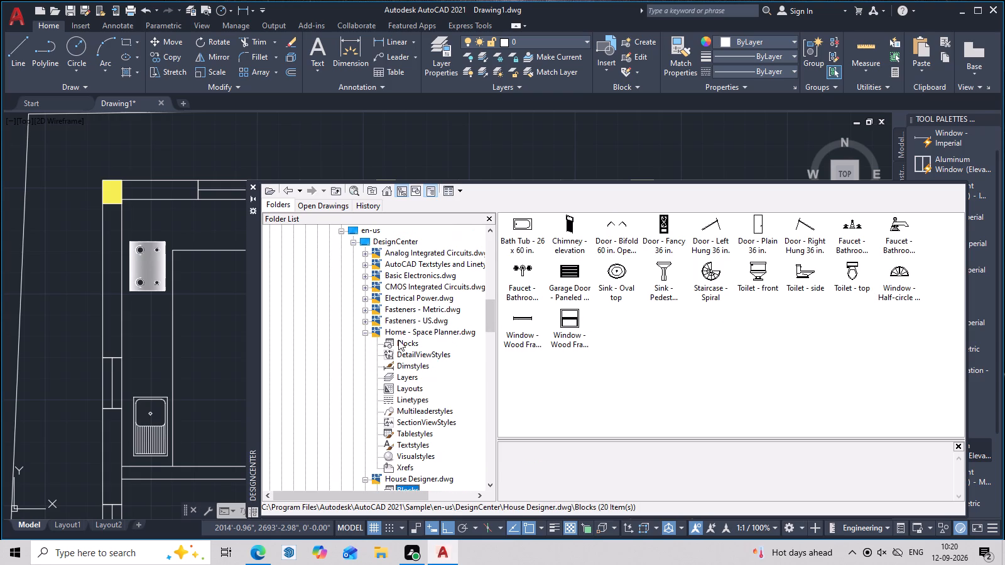
left_click(399, 343)
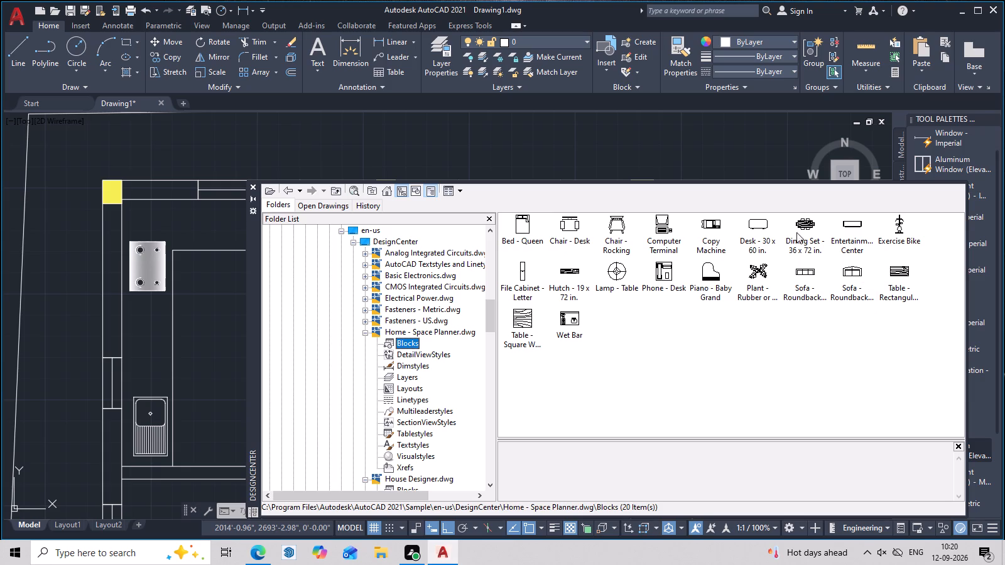
left_click_drag(810, 223, 9, 162)
double_click(9, 162)
scroll(9, 162, "down", 1)
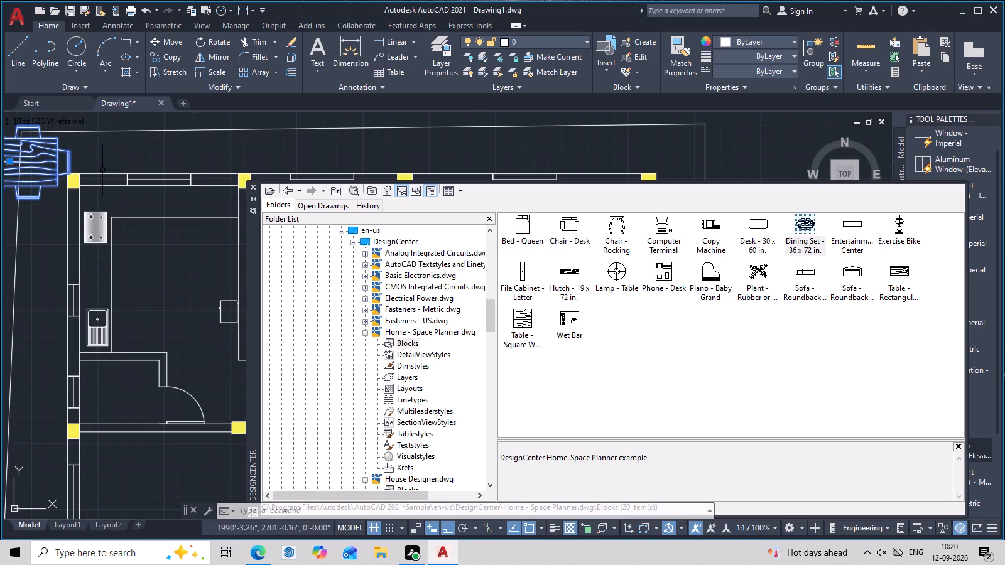
left_click(255, 186)
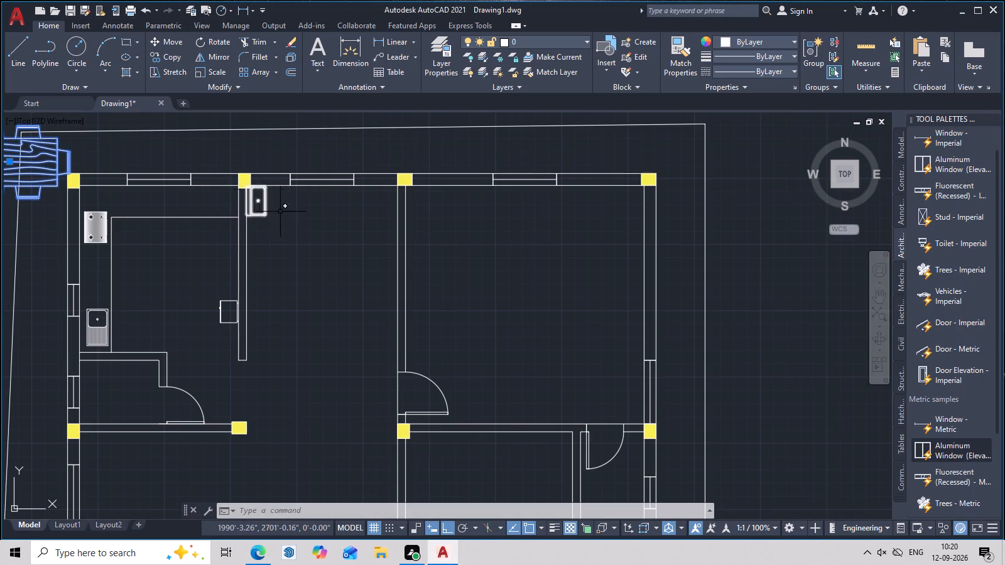
Move the dining set horizontally away from the house into the empty space beyond the plot's kitchen-side boundary.
scroll(296, 237, "down", 3)
middle_click_drag(318, 257, 405, 283)
scroll(301, 235, "up", 2)
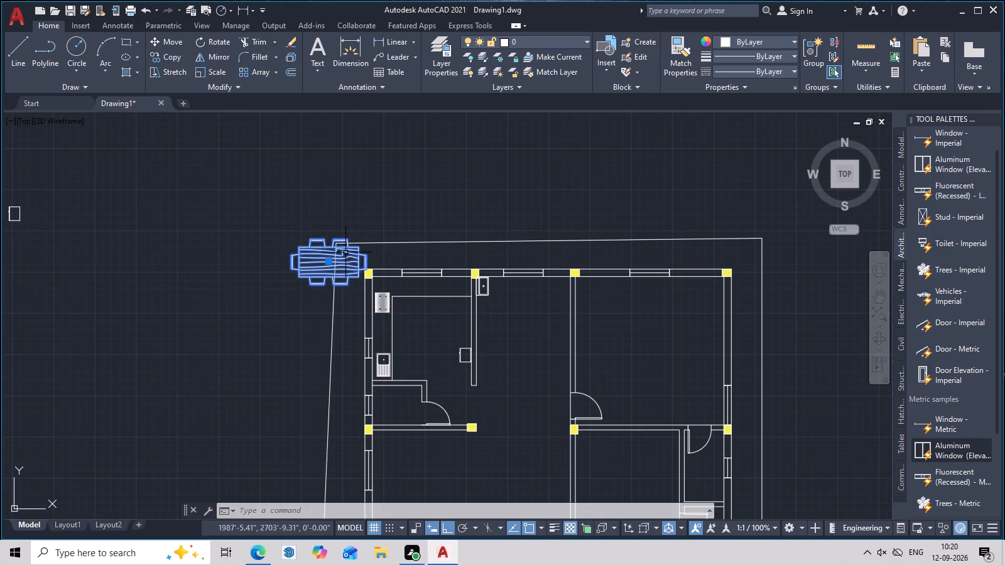
type("m")
key("space")
left_click(341, 252)
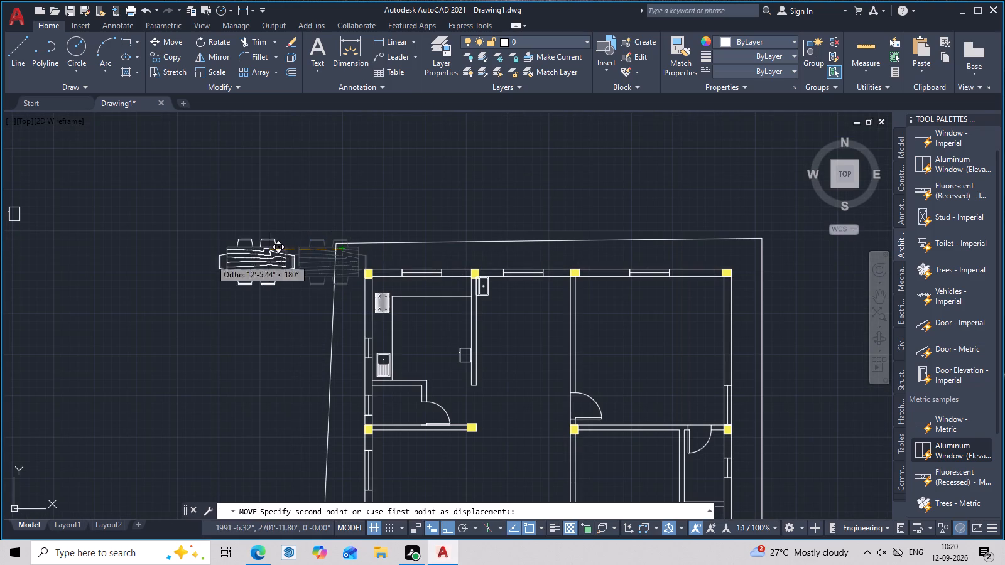
left_click(182, 259)
middle_click_drag(211, 262, 331, 308)
key("Escape")
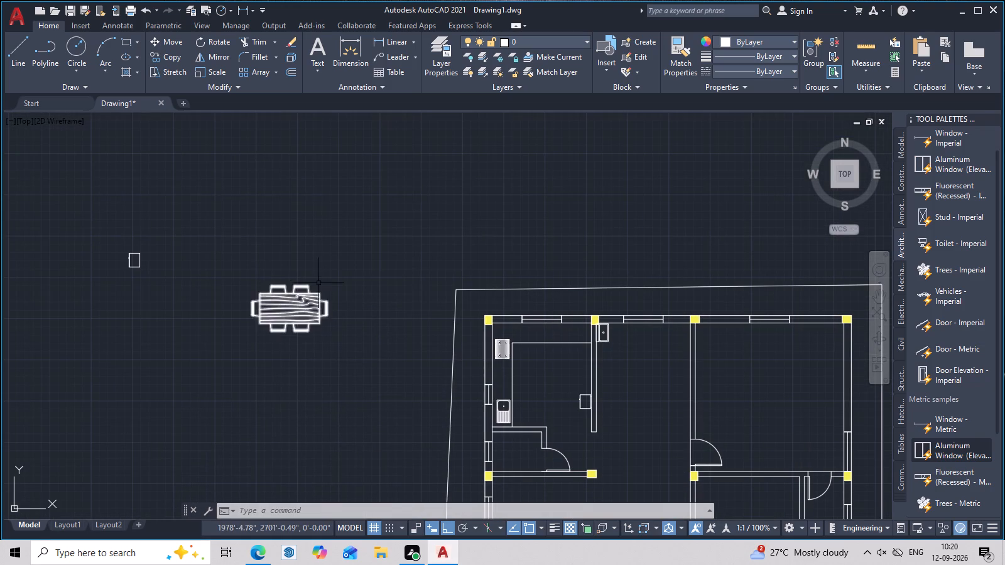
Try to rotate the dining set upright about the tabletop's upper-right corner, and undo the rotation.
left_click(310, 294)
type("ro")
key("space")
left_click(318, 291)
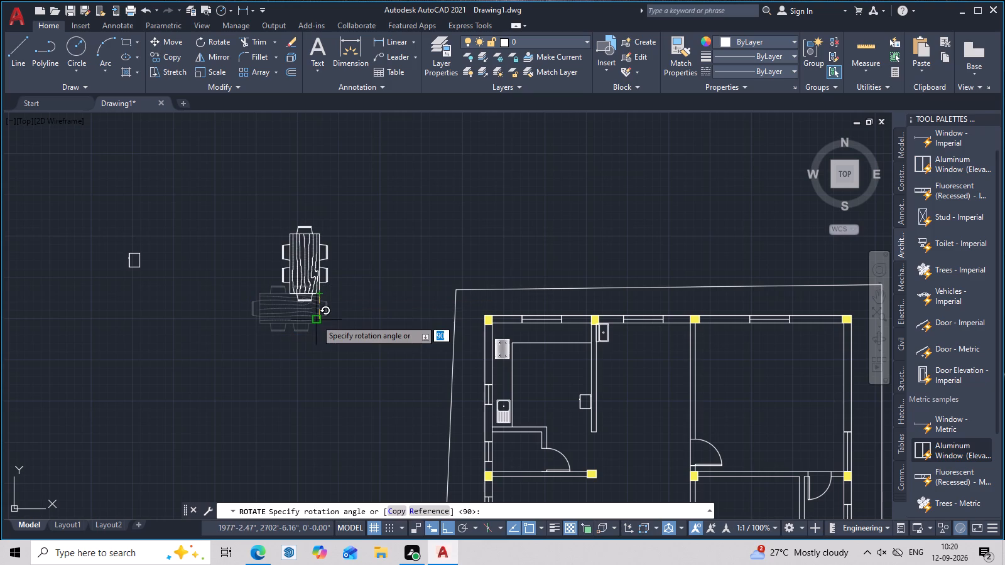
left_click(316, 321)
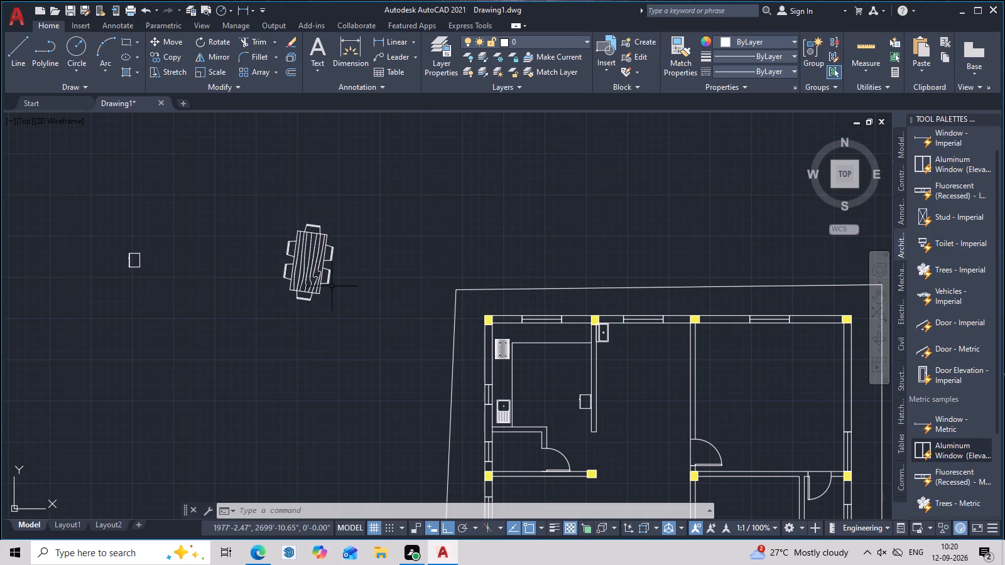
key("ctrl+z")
Rotate the dining set 270 degrees about the tabletop's upper-right corner so the table's long side runs vertically.
left_click(315, 295)
type("ro")
key("space")
left_click(322, 288)
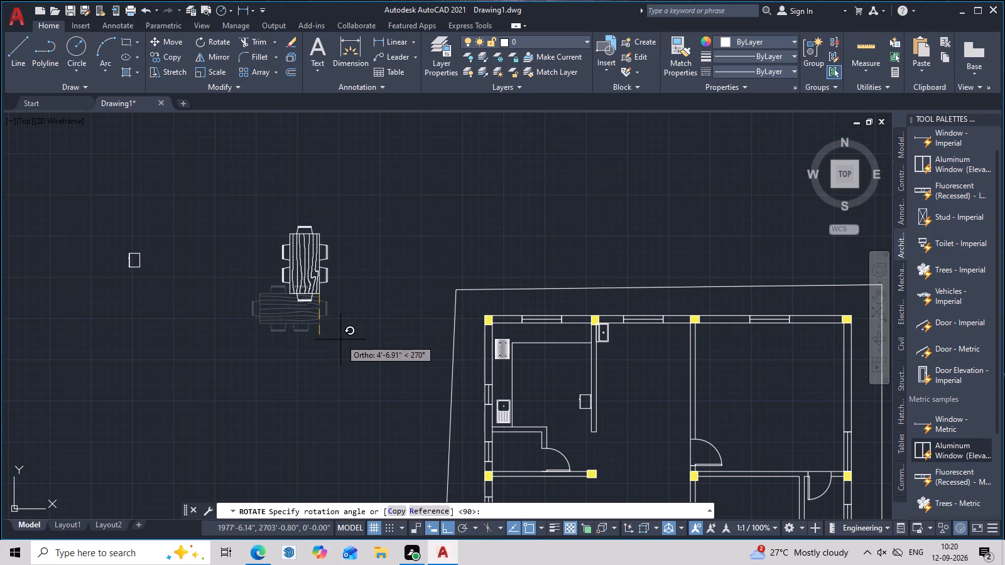
left_click(340, 340)
Scale the upright dining set down by a factor of about 0.85 from the tabletop's lower-right corner.
left_click(316, 249)
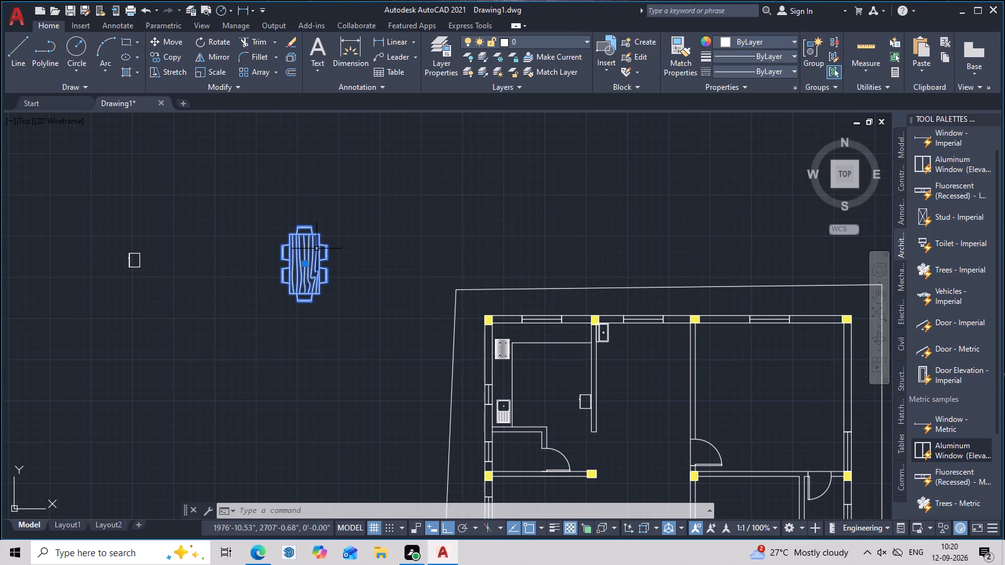
type("sc")
key("space")
left_click(318, 293)
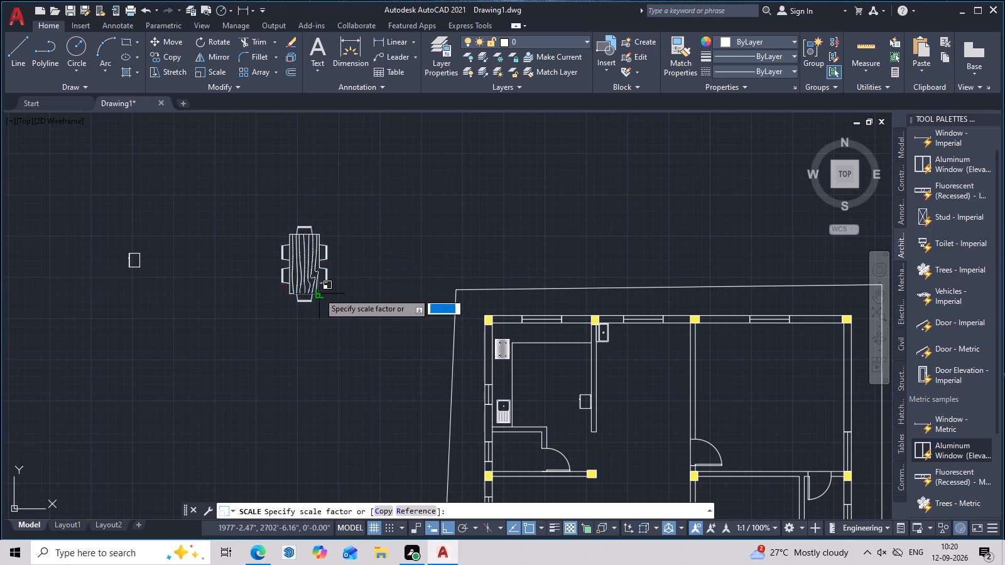
left_click(300, 272)
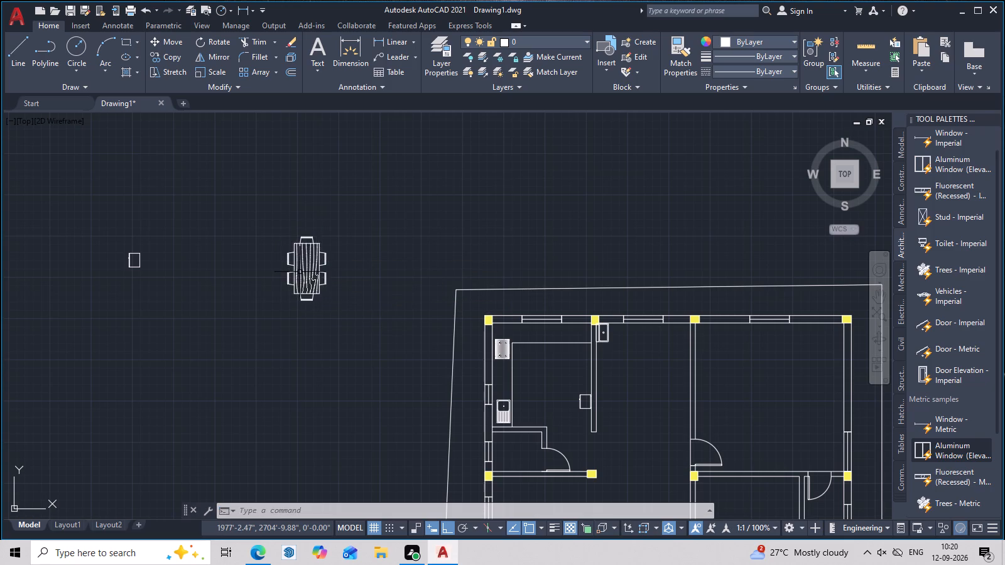
Scale the dining set down again from the tabletop's lower-right corner to a little over half its current size.
left_click(319, 284)
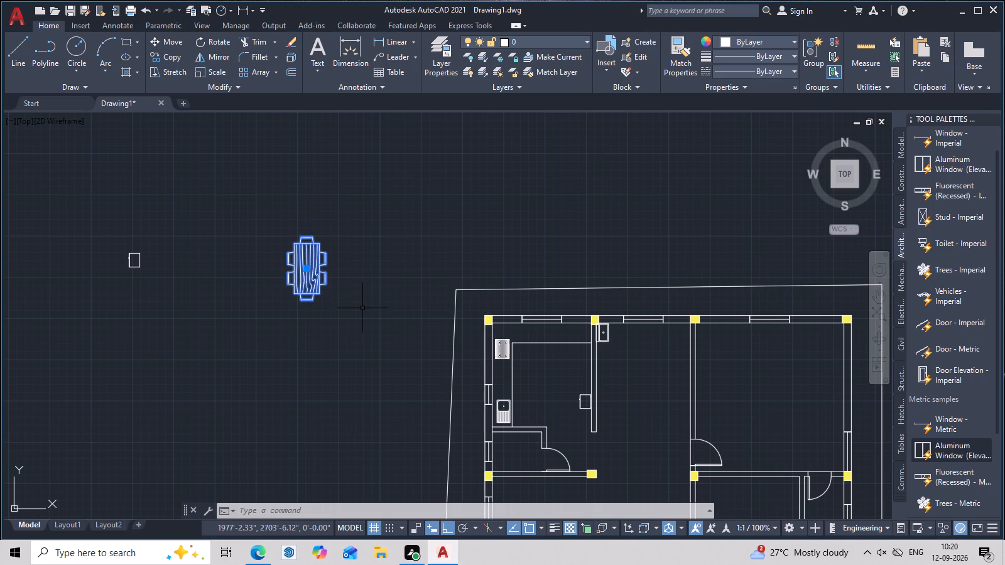
type("sc")
key("space")
left_click(318, 296)
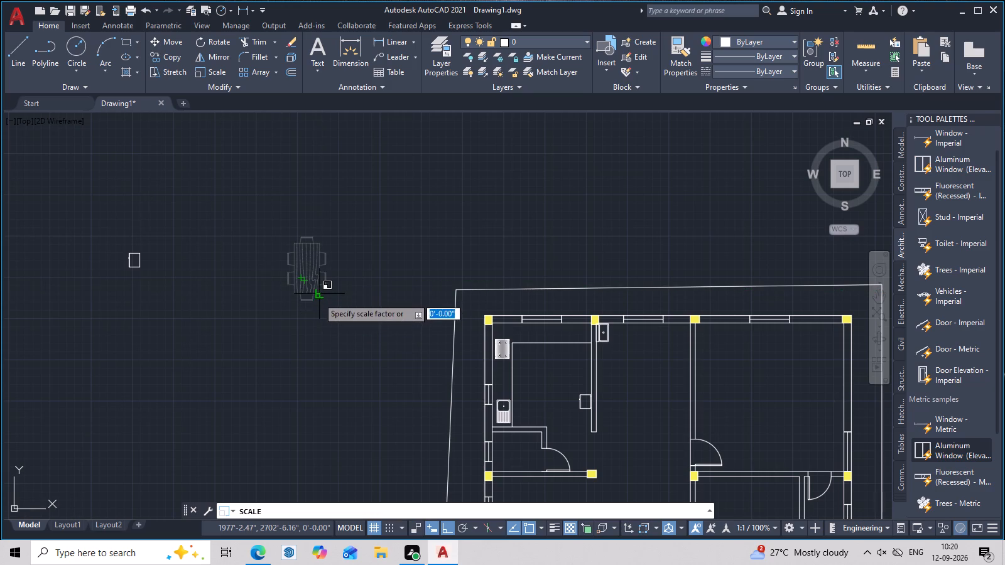
left_click(325, 312)
left_click(320, 288)
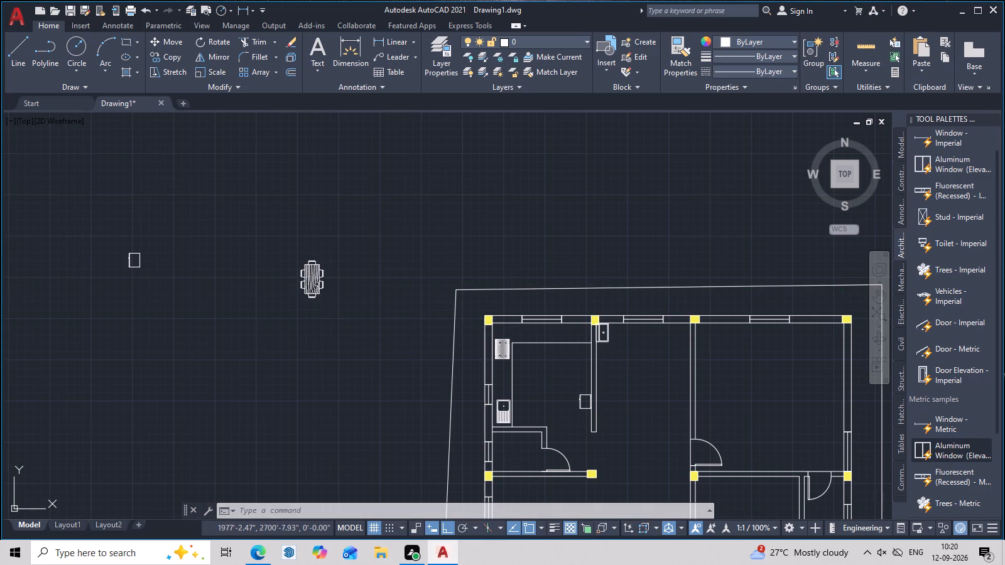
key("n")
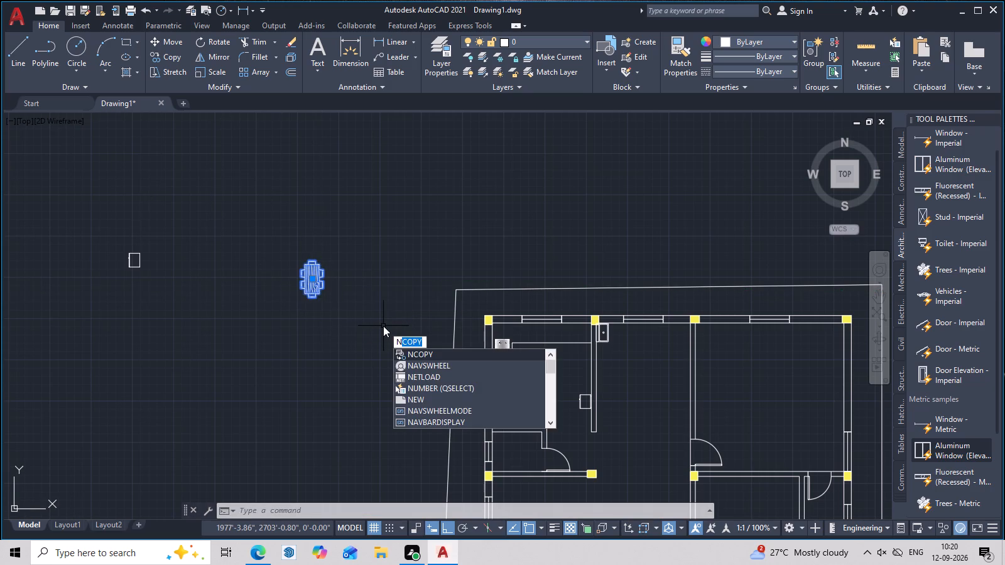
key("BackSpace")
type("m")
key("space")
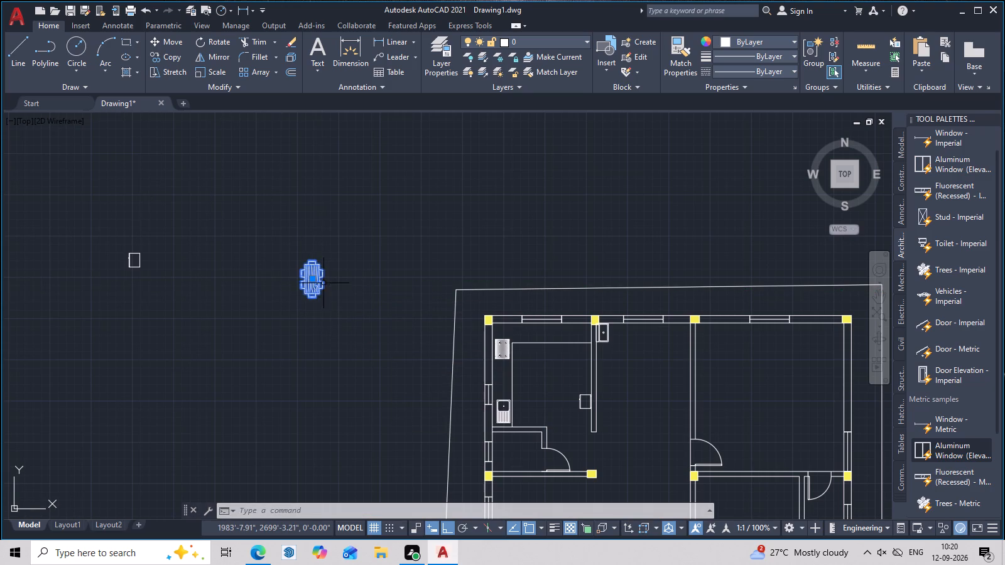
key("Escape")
Move the dining set into the room between the kitchen and the upper-right room, with Ortho off.
scroll(324, 281, "up", 3)
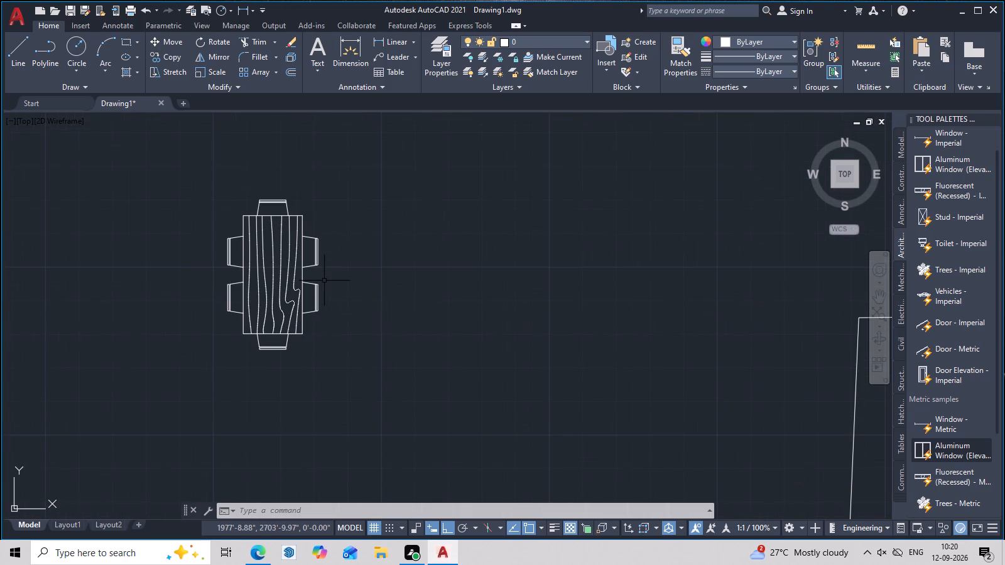
left_click(269, 279)
left_click_drag(299, 271, 217, 322)
left_click_drag(342, 276, 239, 335)
left_click(237, 336)
type("m")
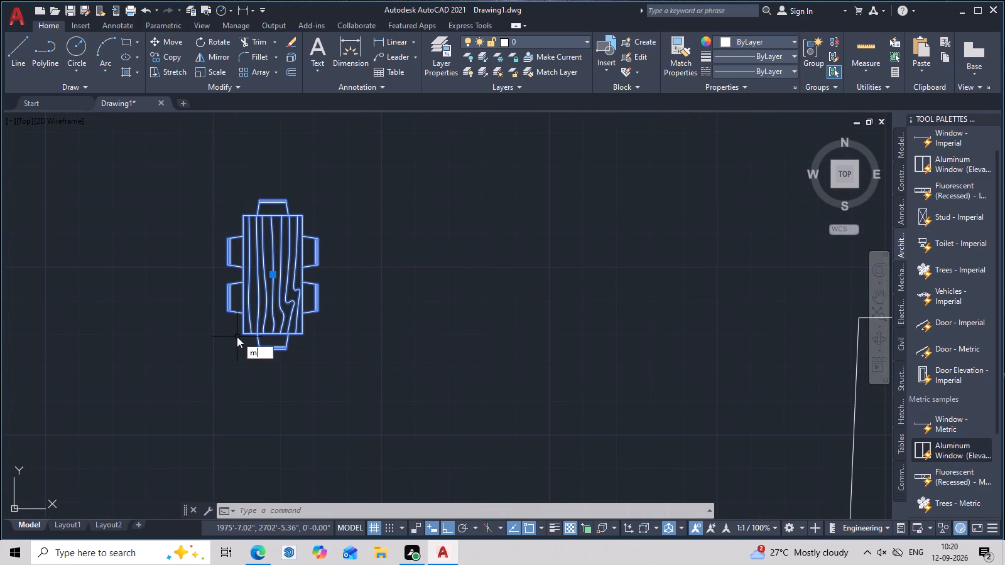
key("space")
left_click_drag(274, 248, 274, 258)
scroll(332, 344, "down", 2)
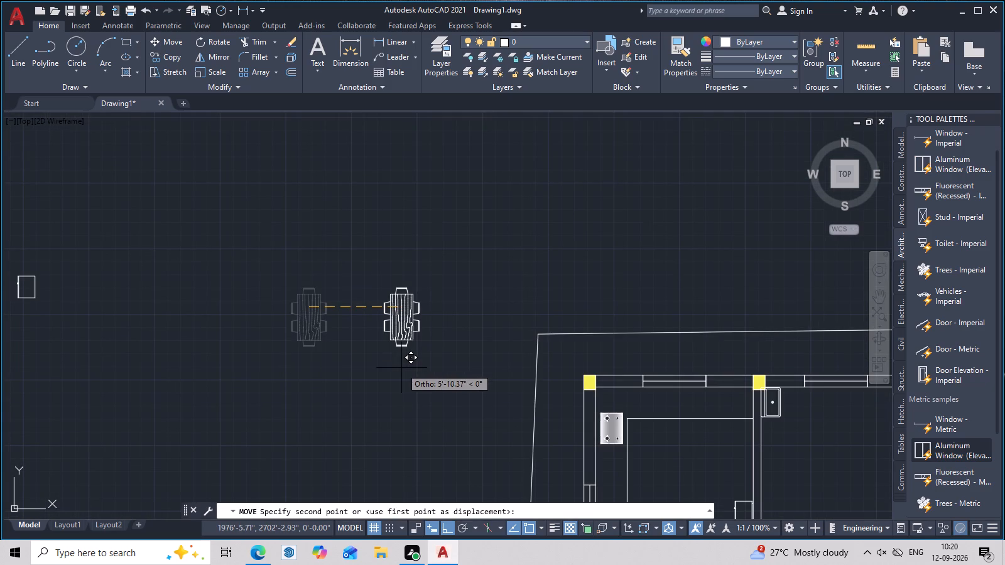
key("F8")
middle_click_drag(526, 383, 260, 296)
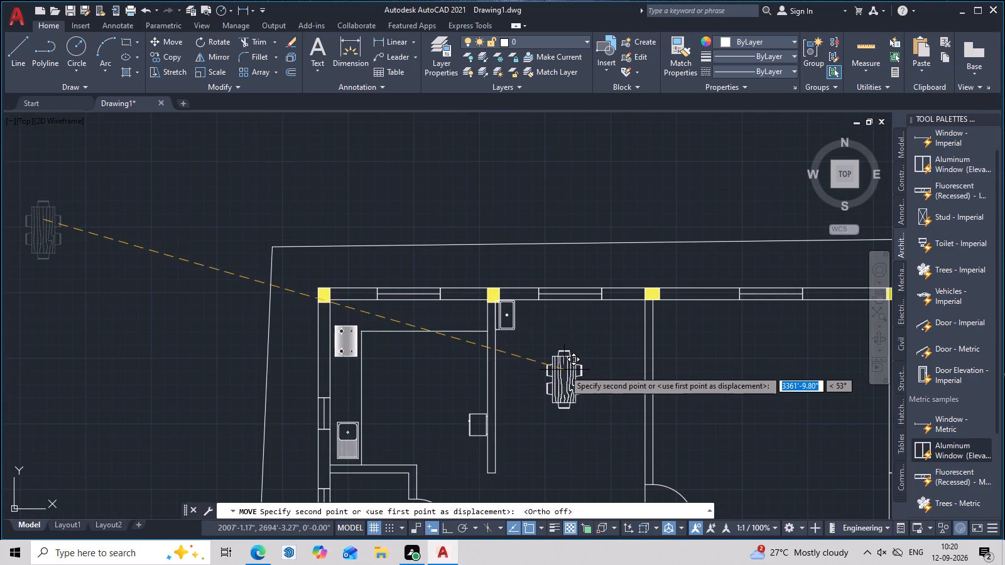
middle_click_drag(572, 388, 560, 358)
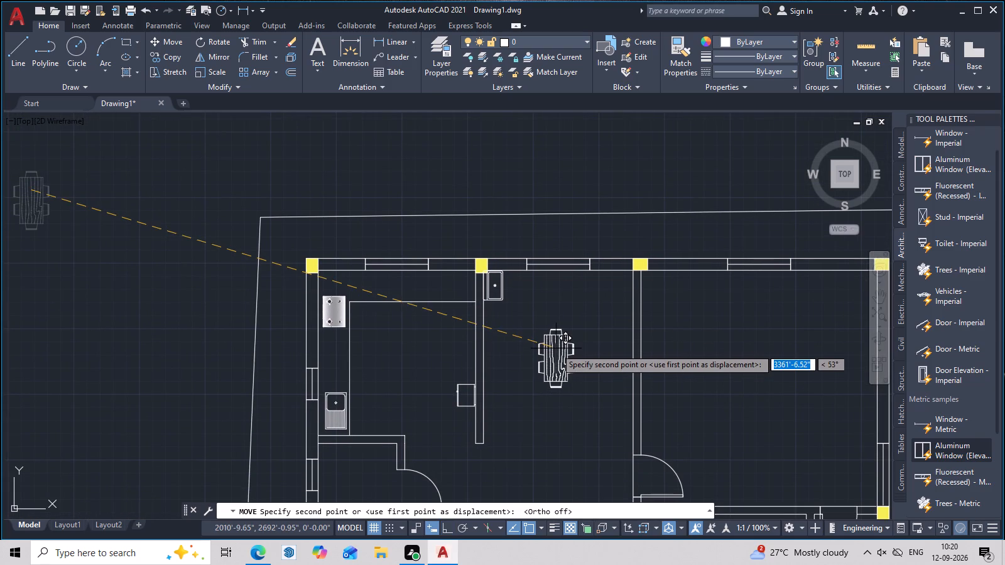
left_click(557, 353)
Scale the dining set up by a factor of about 1.7 from the middle of the lower end chair.
scroll(565, 372, "up", 2)
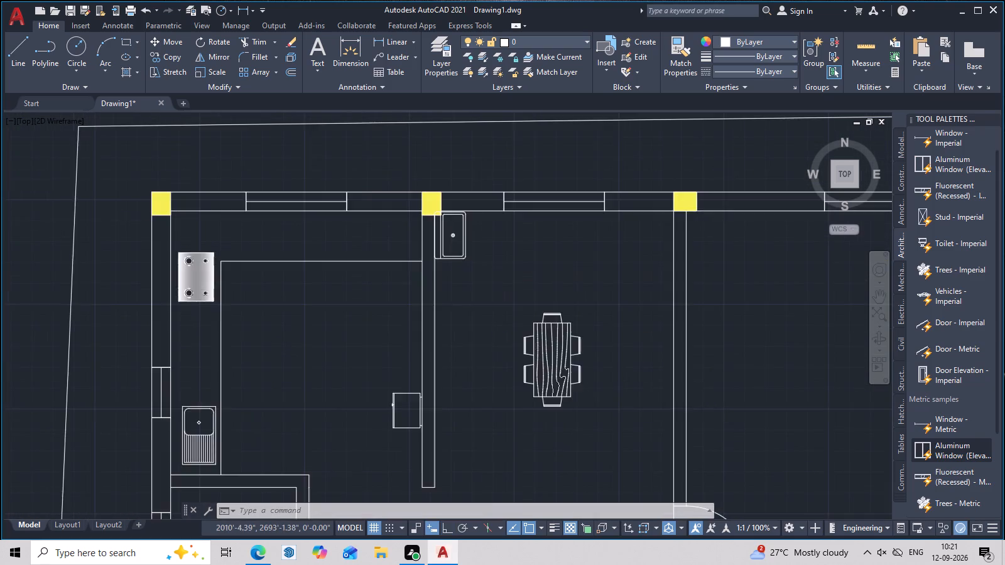
left_click(565, 369)
type("sc")
key("space")
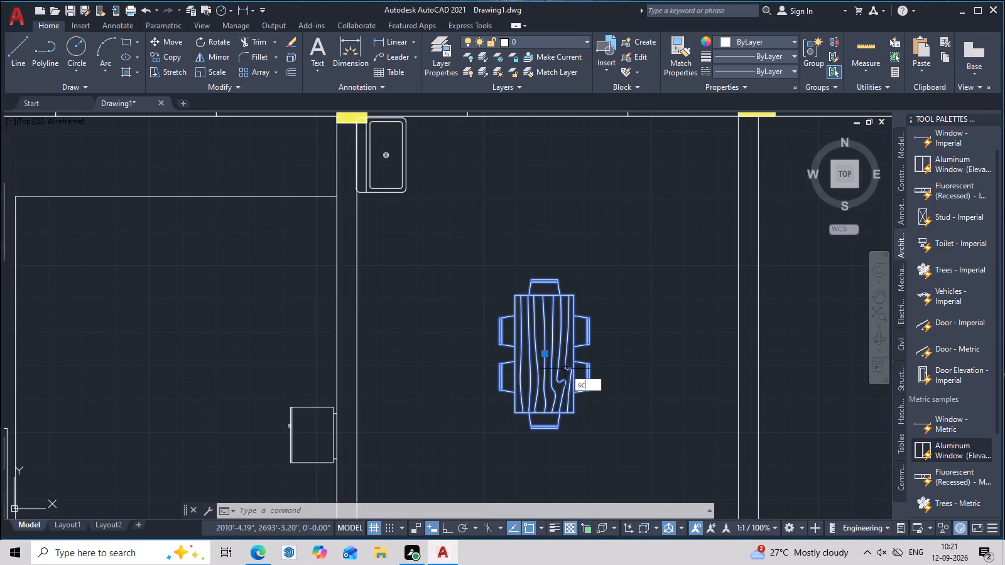
left_click(543, 427)
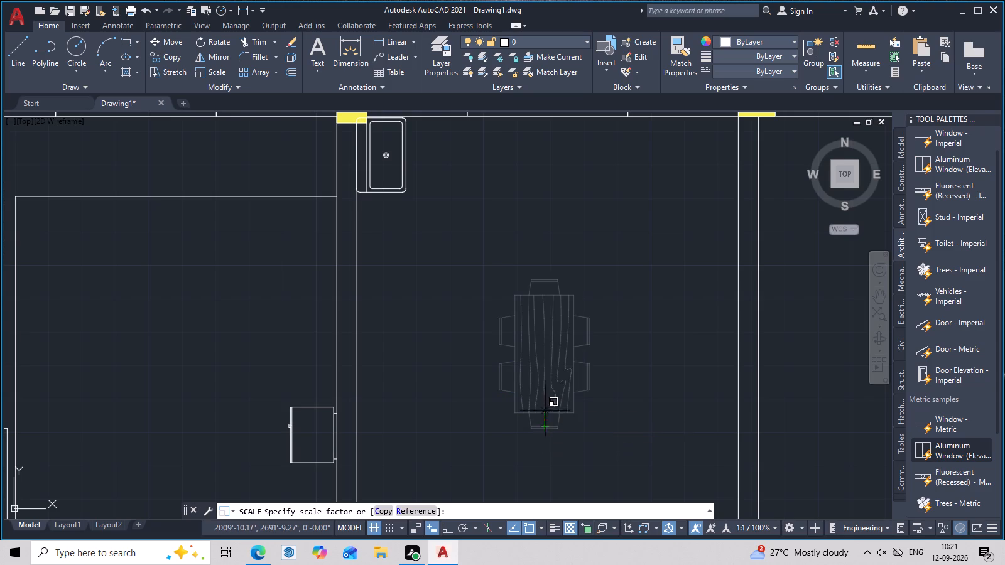
left_click(549, 305)
Move the enlarged dining set slightly down toward the middle of the dining room.
left_click_drag(626, 295, 573, 325)
left_click(570, 326)
type("m")
key("space")
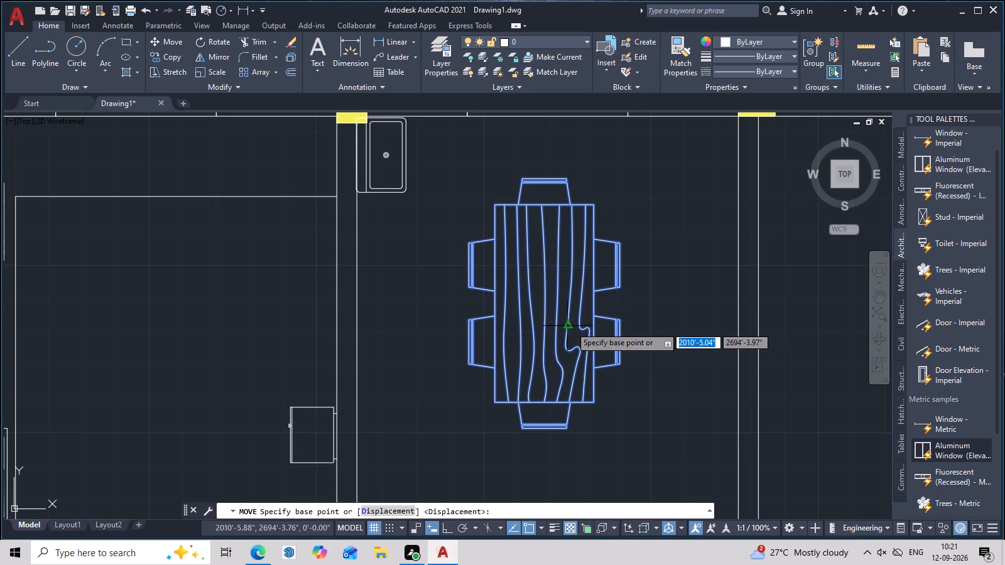
left_click(560, 283)
scroll(562, 346, "down", 1)
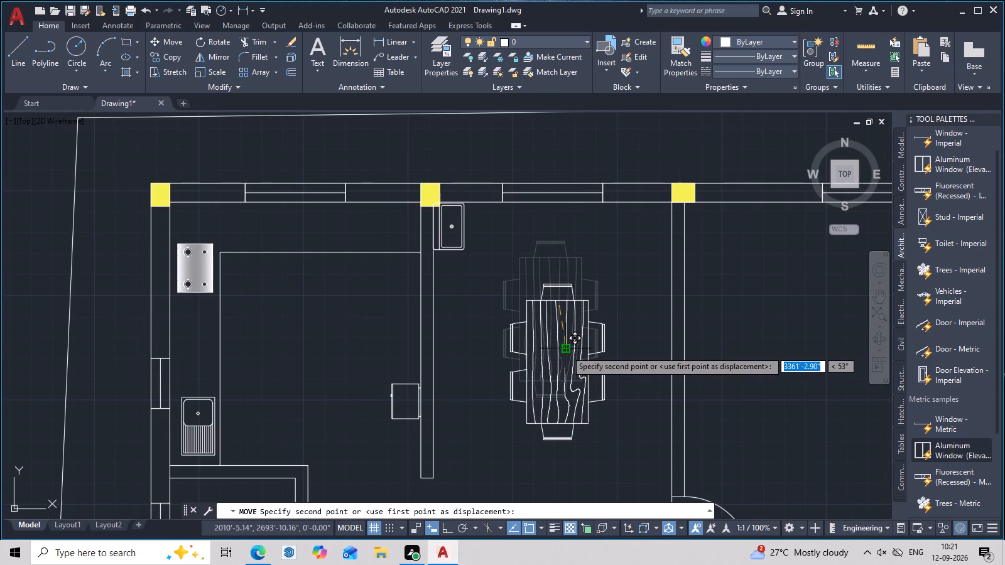
left_click(566, 350)
Examine how the dining set's size and position fit the dining room and the surrounding plan.
scroll(568, 360, "down", 2)
middle_click_drag(588, 392, 555, 343)
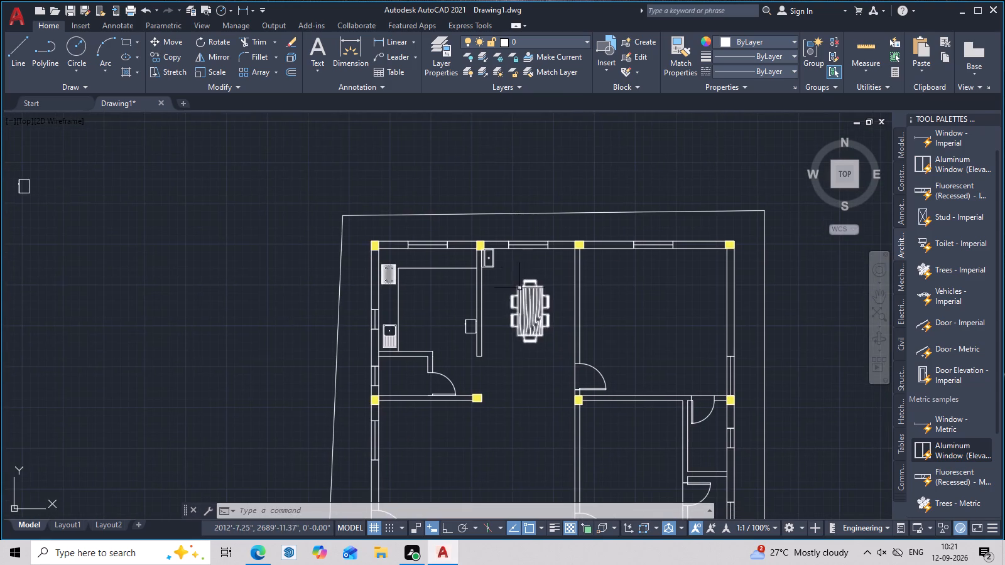
scroll(519, 288, "up", 2)
scroll(519, 288, "down", 2)
middle_click_drag(519, 318, 433, 291)
scroll(437, 293, "up", 2)
scroll(431, 291, "down", 1)
middle_click_drag(450, 316, 455, 301)
scroll(462, 301, "up", 2)
scroll(462, 301, "down", 2)
middle_click_drag(471, 338, 469, 384)
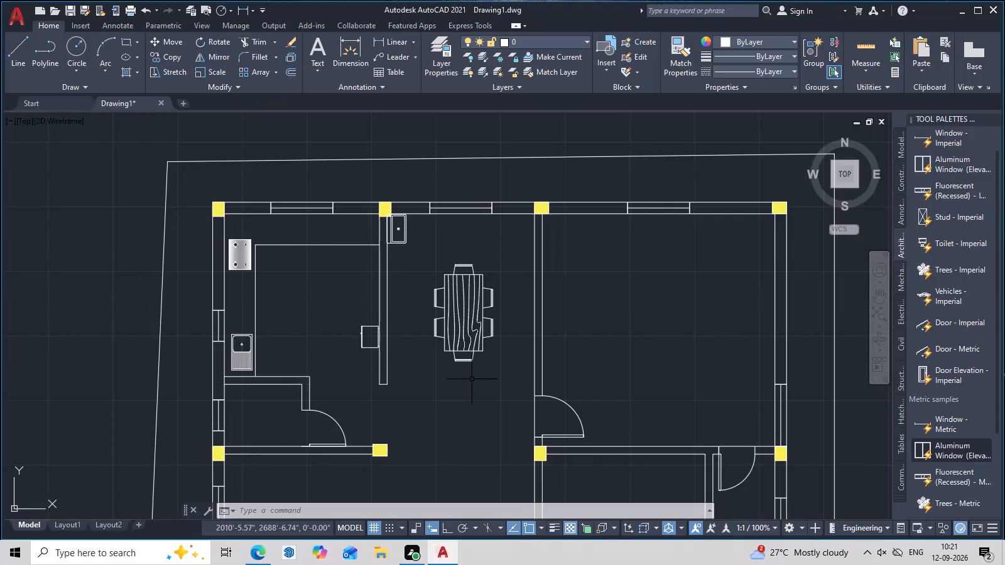
Offset the inner face of the upper-right room's outer side wall 2' into the room.
scroll(538, 323, "down", 1)
middle_click_drag(574, 329, 546, 333)
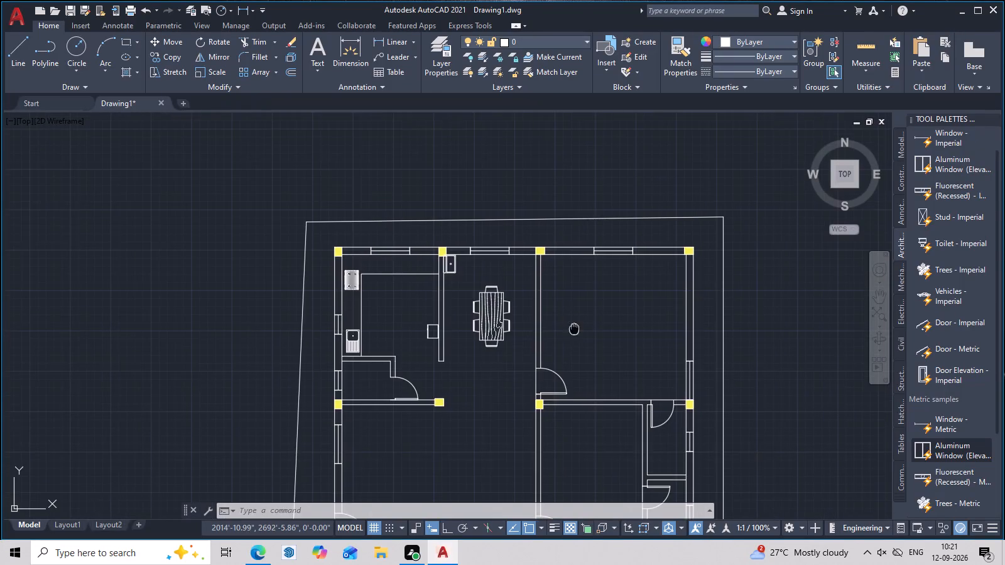
middle_click_drag(546, 333, 541, 334)
scroll(549, 334, "up", 1)
middle_click_drag(558, 334, 536, 336)
middle_click_drag(661, 356, 629, 355)
scroll(629, 355, "up", 2)
scroll(629, 355, "down", 2)
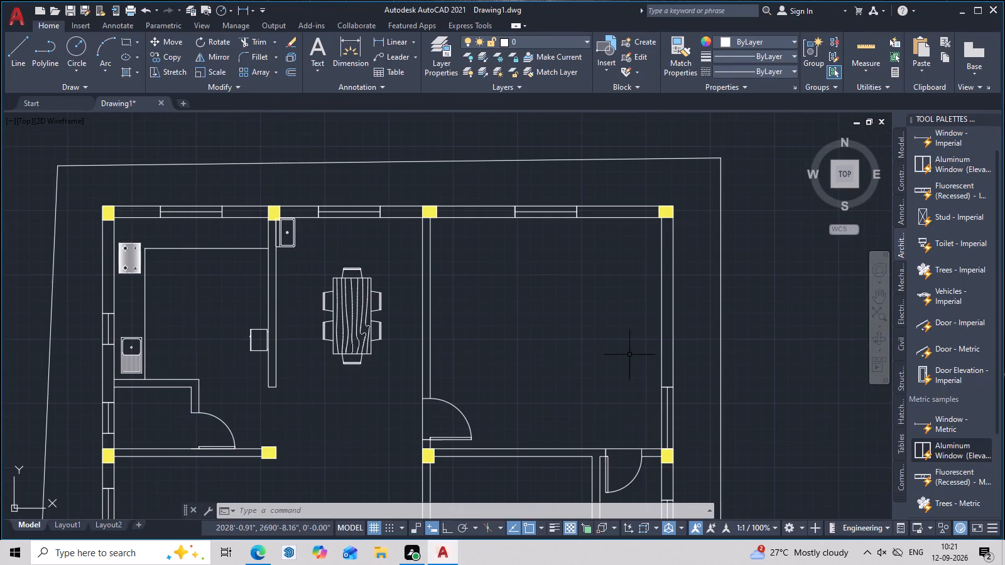
type("o")
key("space")
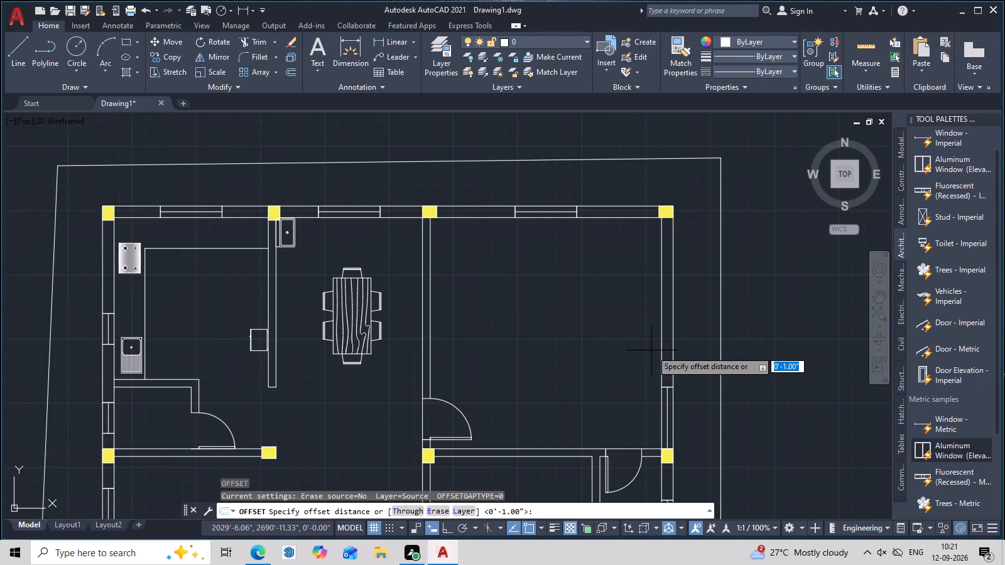
key("2")
key("apostrophe")
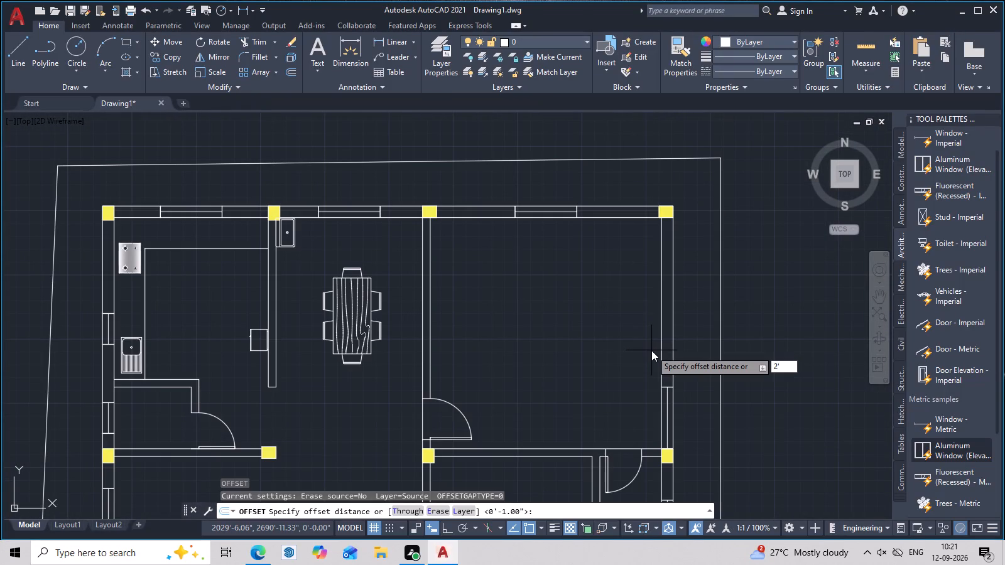
key("space")
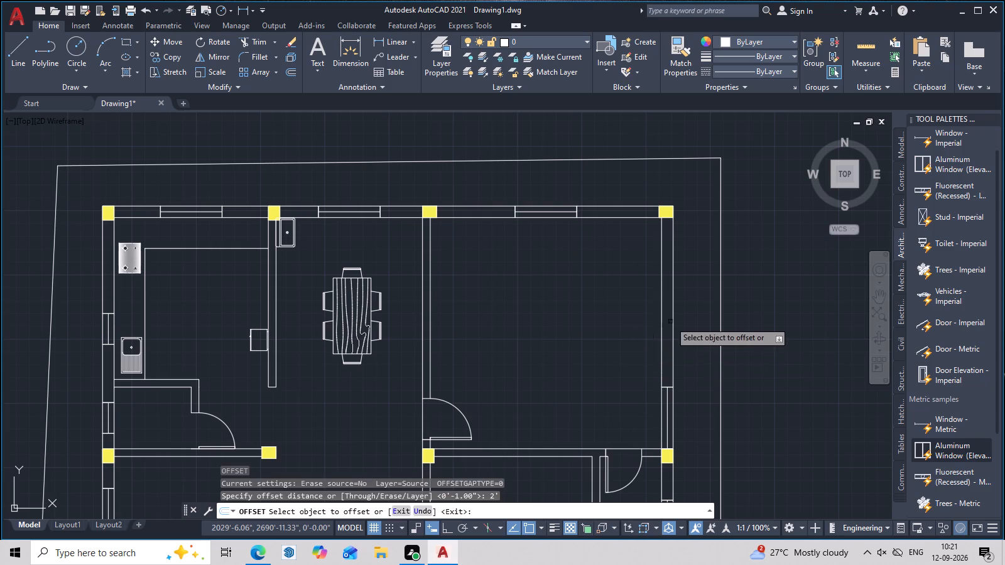
left_click(663, 316)
left_click(535, 319)
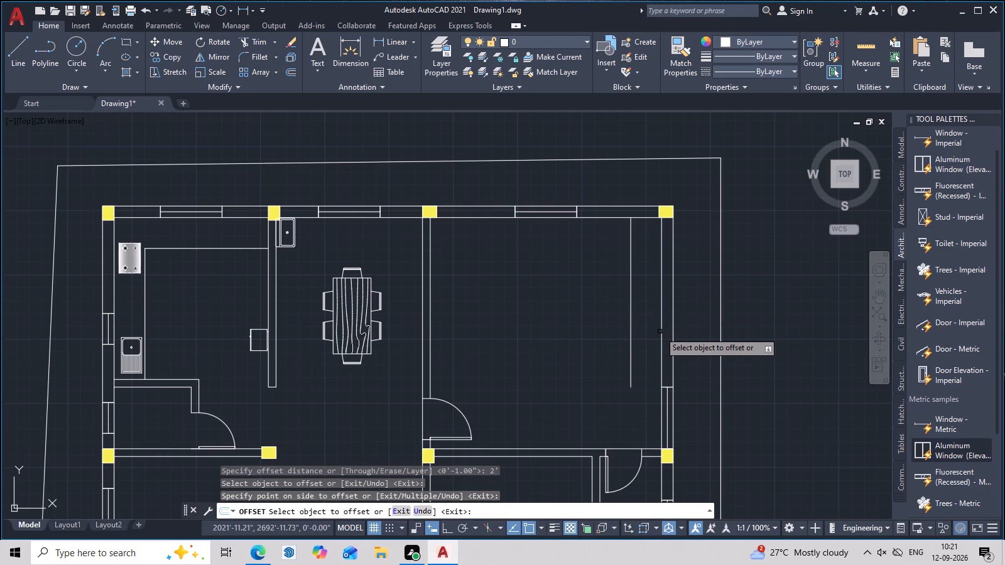
key("Escape")
Extend the 2' offset line down to the upper-right room's lower wall.
type("ex")
key("space")
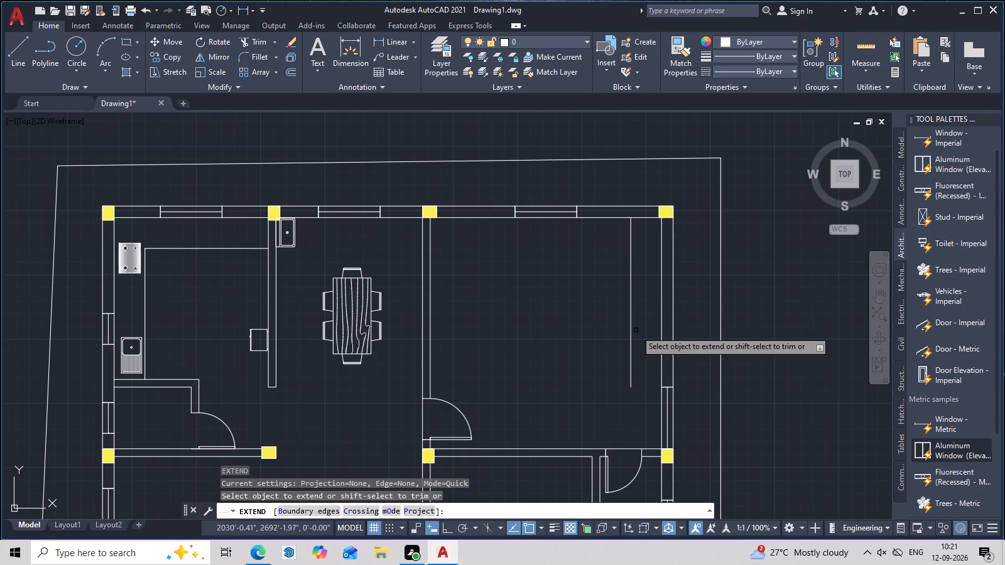
left_click(631, 330)
middle_click_drag(656, 328, 618, 324)
key("Escape")
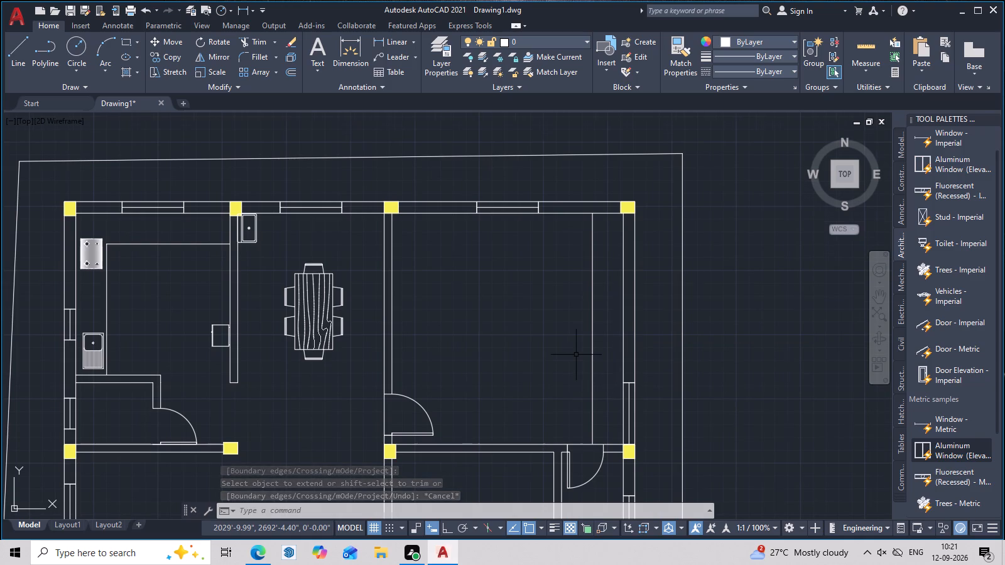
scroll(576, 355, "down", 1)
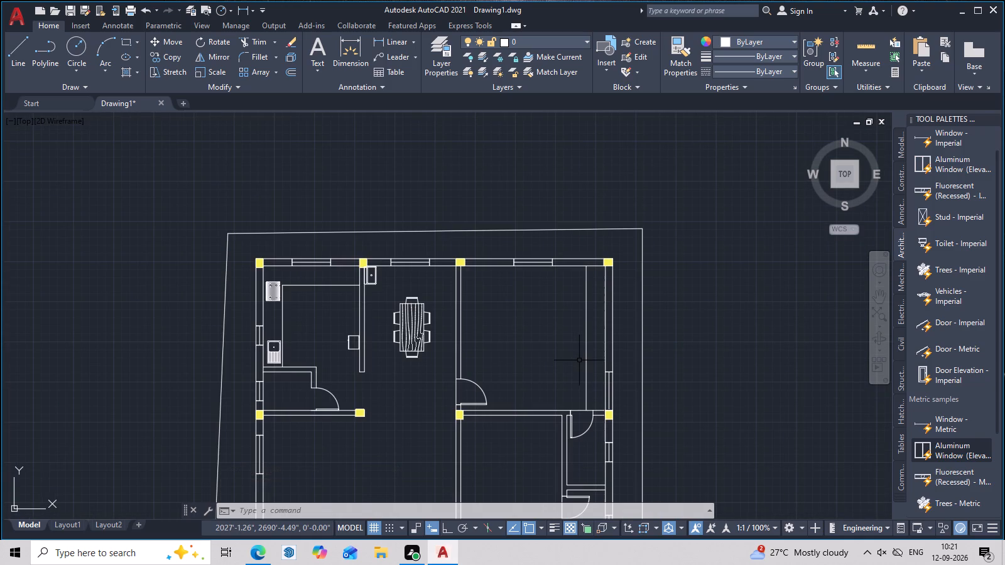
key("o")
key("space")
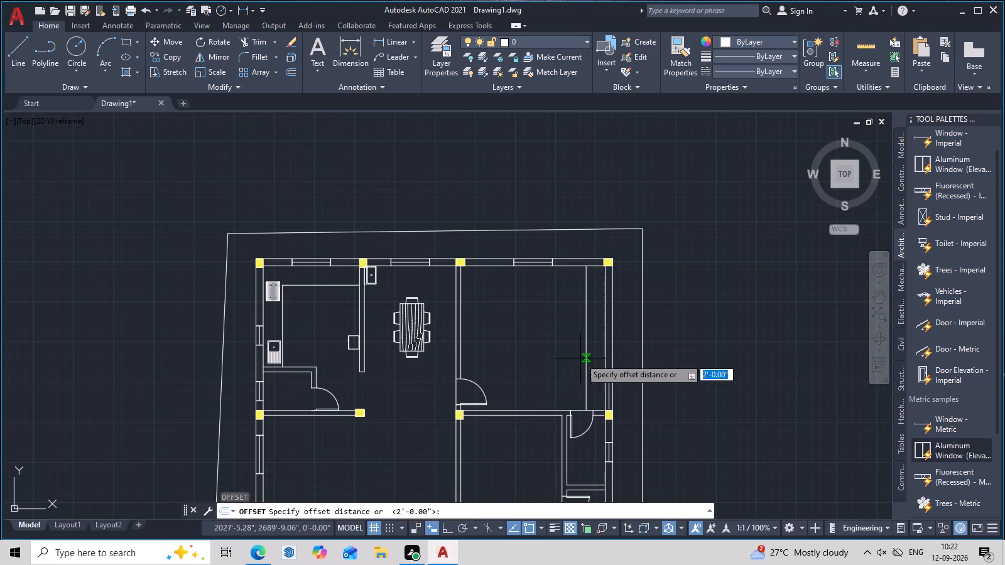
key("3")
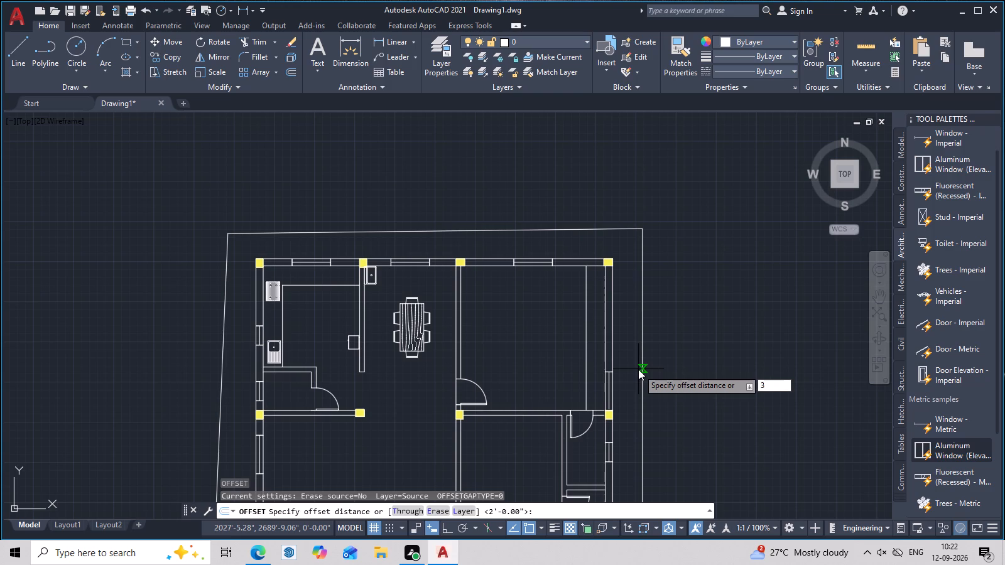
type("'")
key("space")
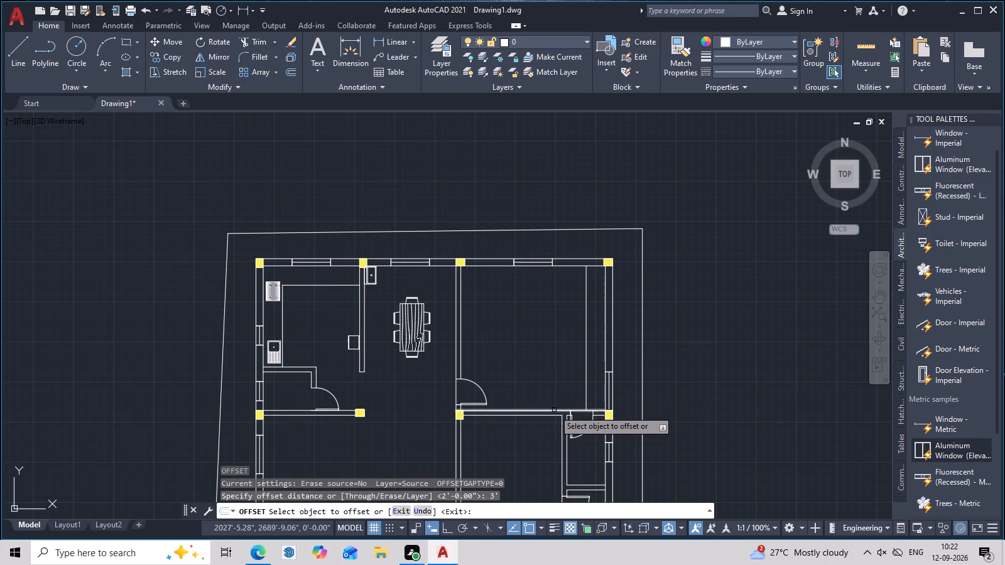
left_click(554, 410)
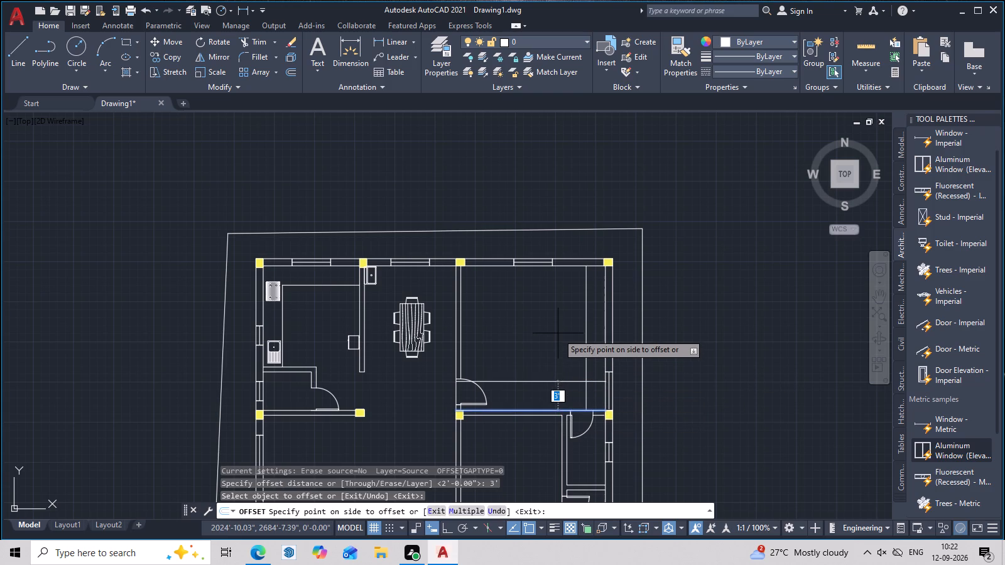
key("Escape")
Draw a horizontal line across the upper-right room from the upper door jamb to the outer side wall's inner face.
scroll(521, 367, "up", 2)
type("l")
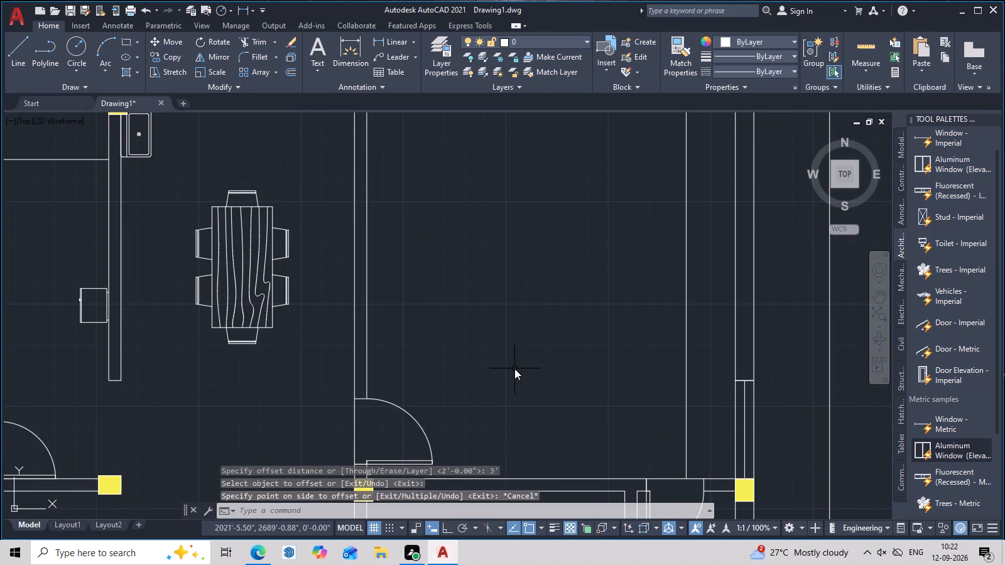
key("space")
left_click(368, 396)
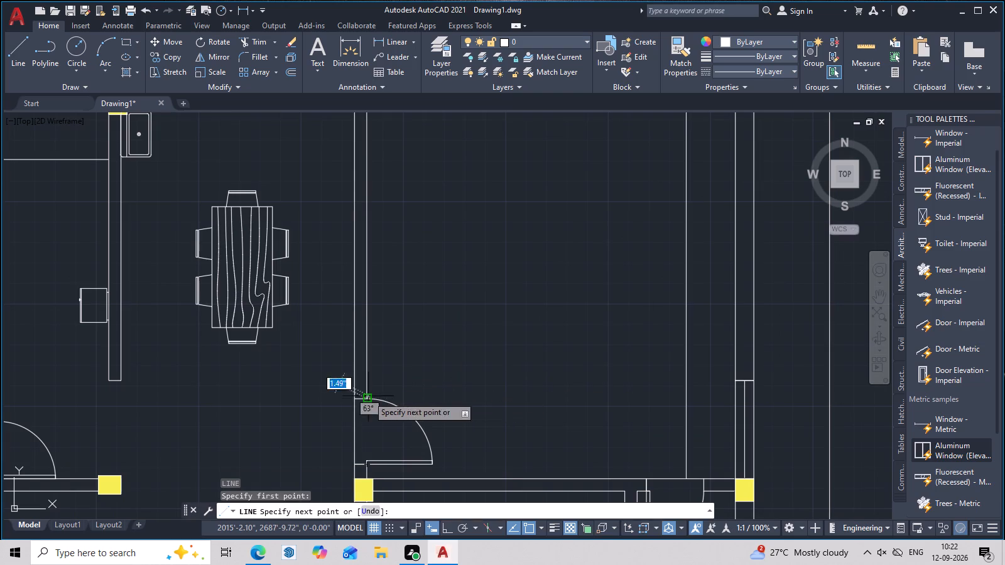
left_click(732, 399)
key("Escape")
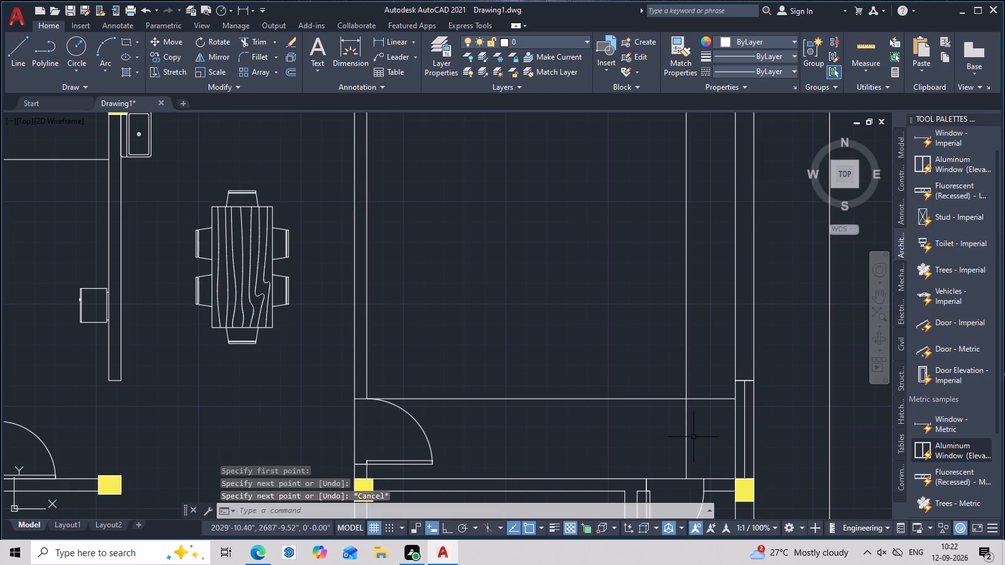
Trim the vertical line below the horizontal line and the horizontal line beyond the 2' strip, leaving a closed strip along the outer wall.
type("tr")
key("space")
left_click(685, 439)
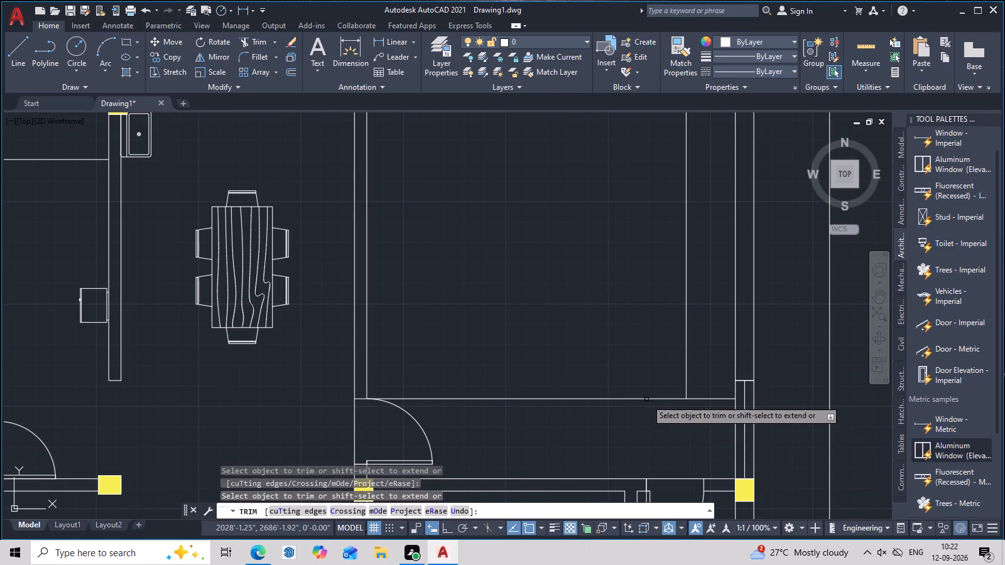
left_click(643, 399)
scroll(371, 397, "up", 3)
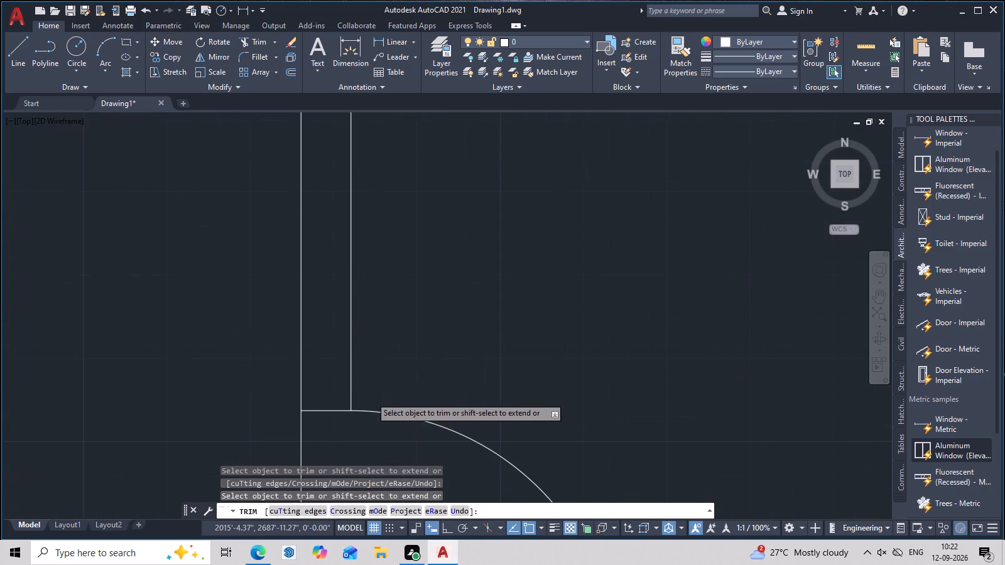
scroll(456, 363, "down", 4)
middle_click_drag(544, 363, 484, 371)
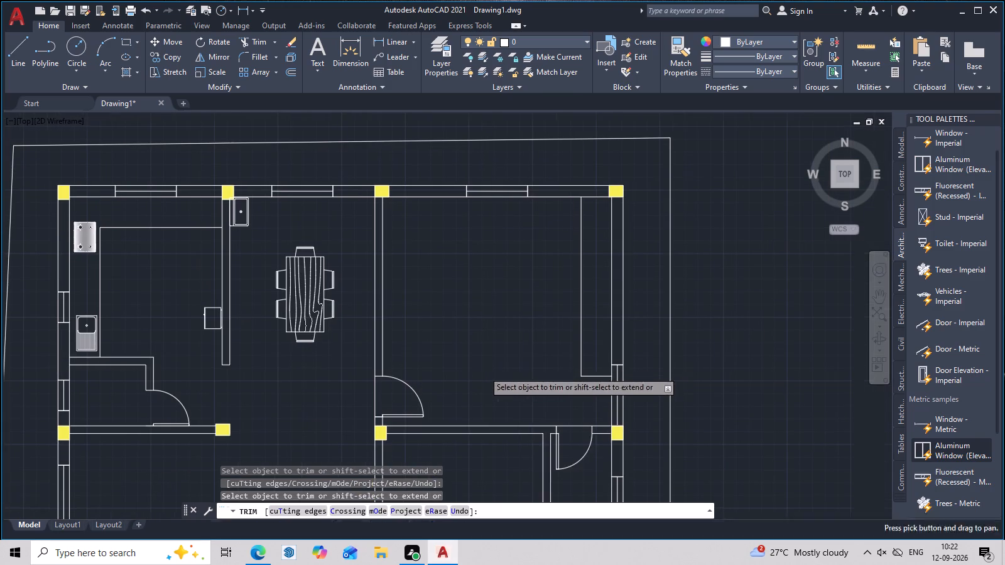
key("Escape")
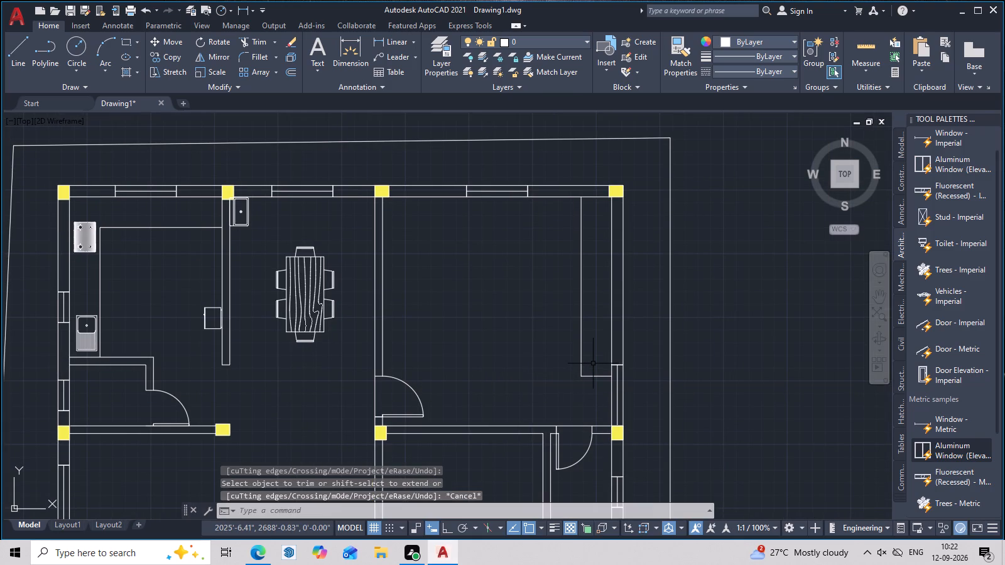
Draw a vertical centre line through the 2' strip, from its lower edge's midpoint up to the top wall's inner face.
type("l")
key("space")
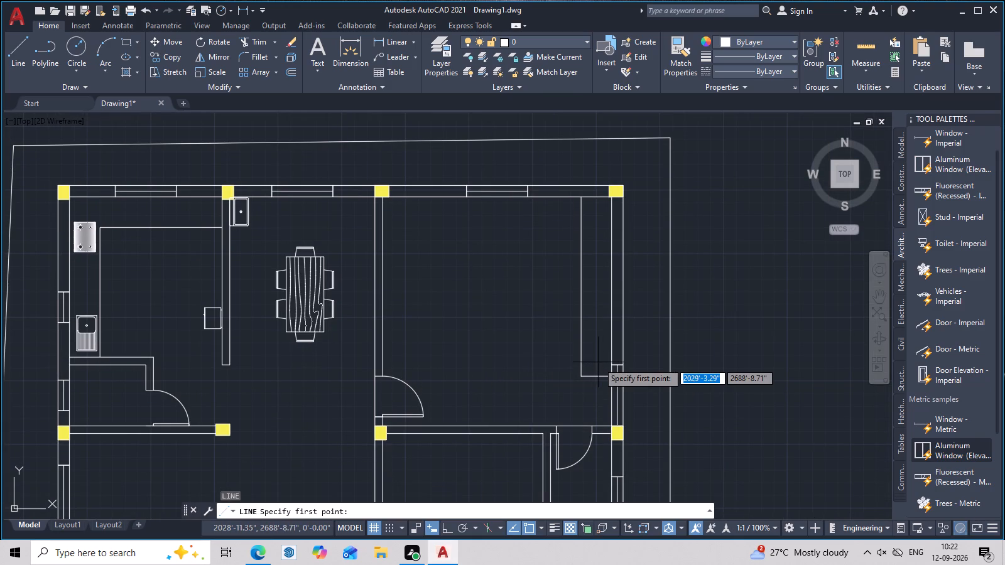
scroll(590, 365, "up", 2)
double_click(604, 397)
middle_click_drag(623, 244, 604, 335)
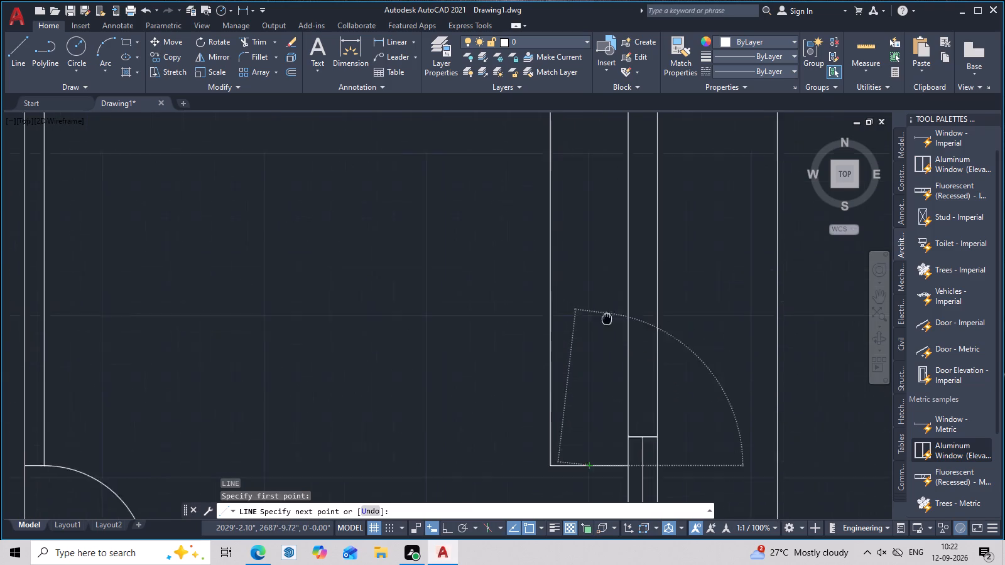
middle_click_drag(604, 335, 589, 413)
scroll(572, 217, "down", 1)
middle_click_drag(572, 217, 559, 283)
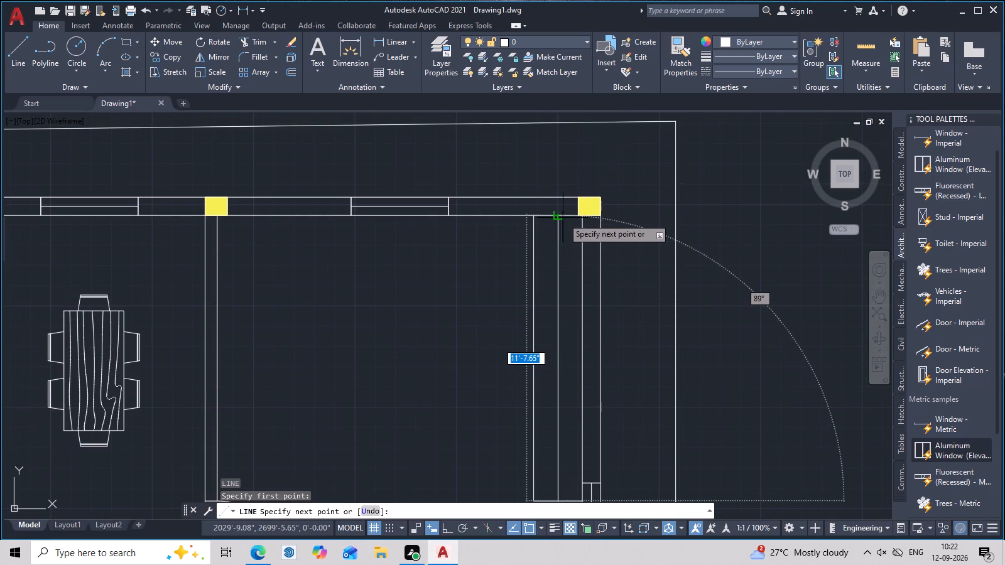
left_click(560, 218)
key("Escape")
Draw a short slanted line across the strip's centre line near its upper end, rising toward the outer wall.
scroll(579, 274, "down", 2)
middle_click_drag(579, 293, 579, 315)
scroll(577, 316, "up", 2)
scroll(577, 313, "down", 2)
middle_click_drag(577, 313, 570, 345)
scroll(562, 328, "up", 3)
middle_click_drag(562, 326, 535, 326)
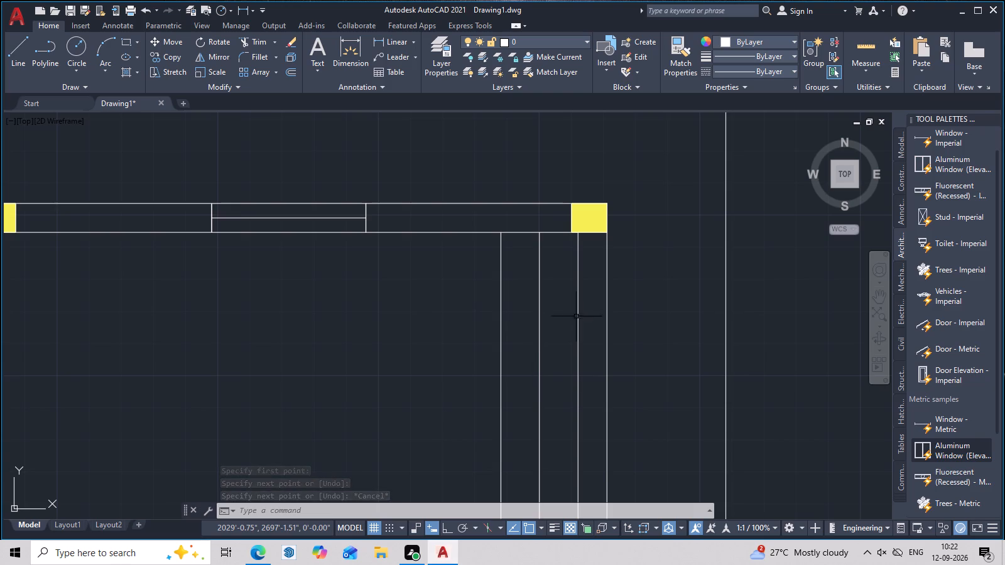
type("l")
key("space")
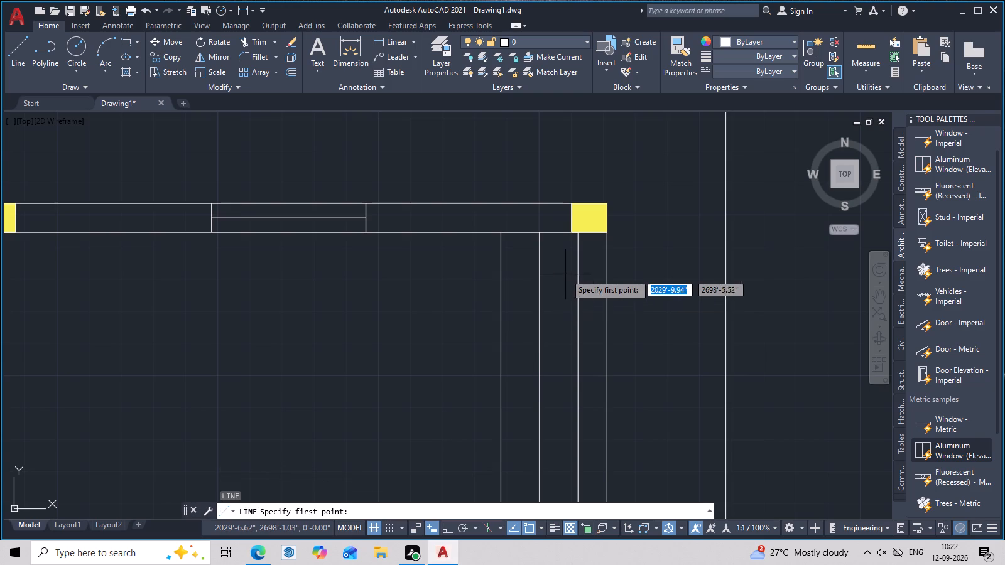
left_click(557, 261)
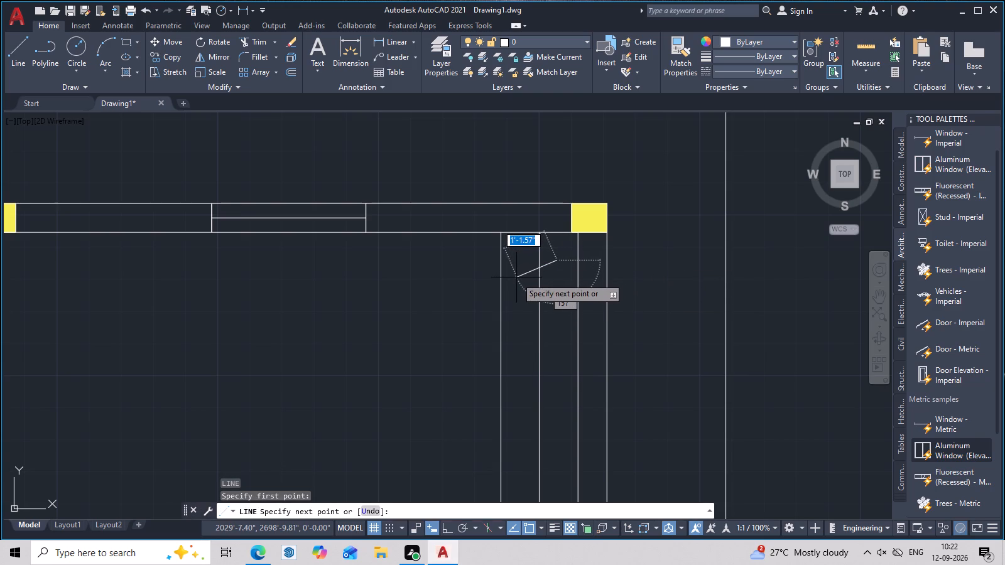
left_click(509, 284)
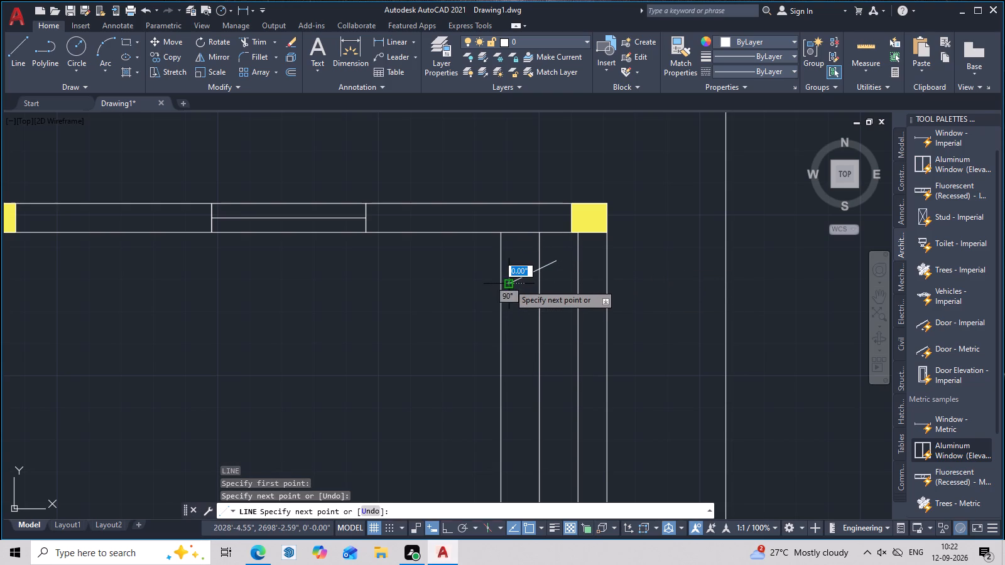
key("Escape")
Move the short slanted line by its midpoint onto the strip's centre line.
left_click(536, 268)
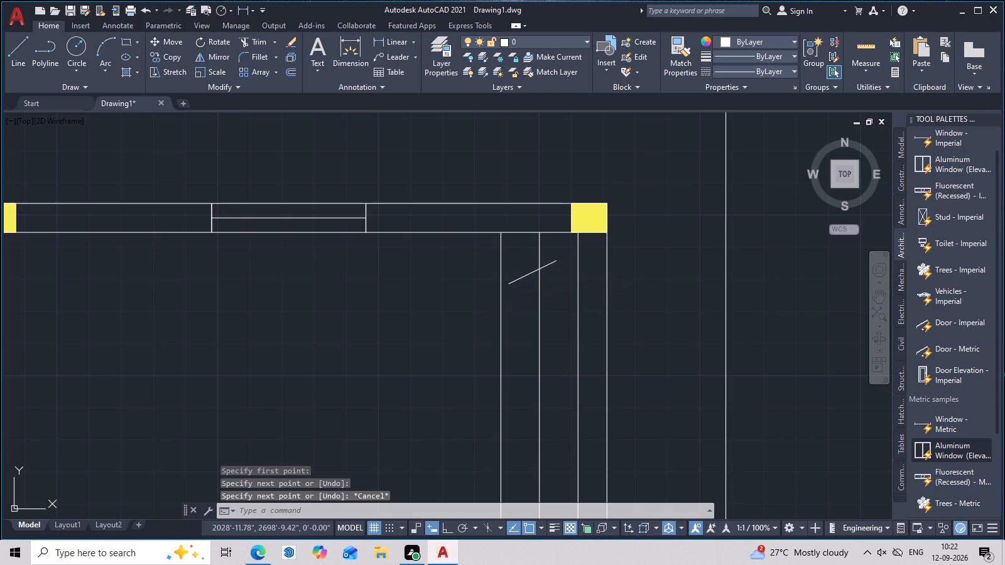
type("m")
key("space")
scroll(546, 288, "up", 2)
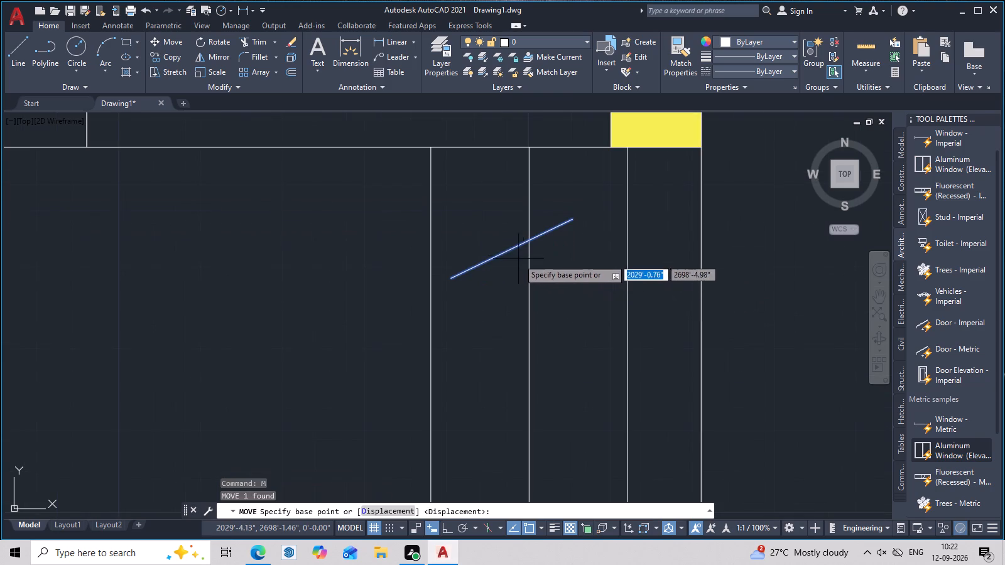
left_click(512, 250)
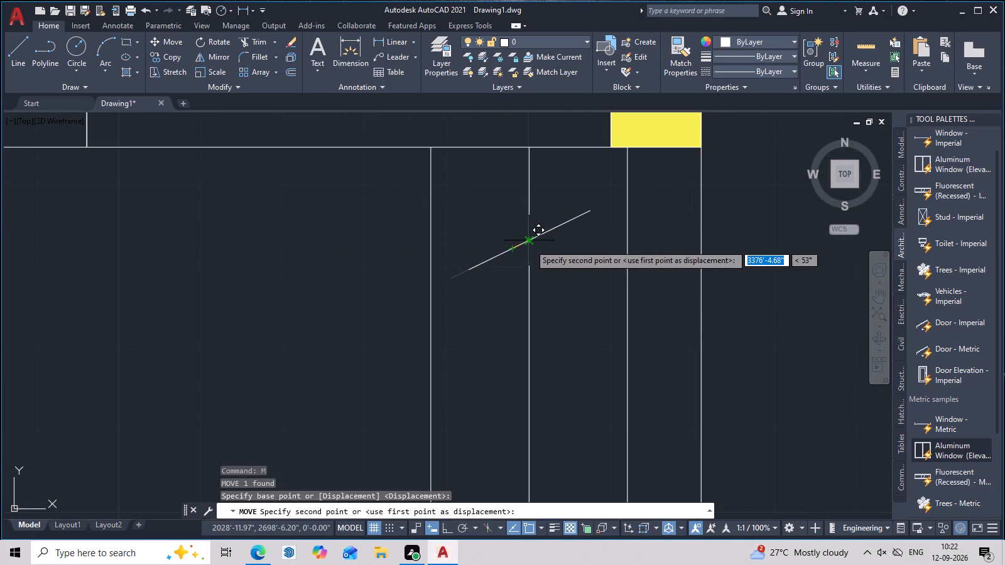
left_click(530, 244)
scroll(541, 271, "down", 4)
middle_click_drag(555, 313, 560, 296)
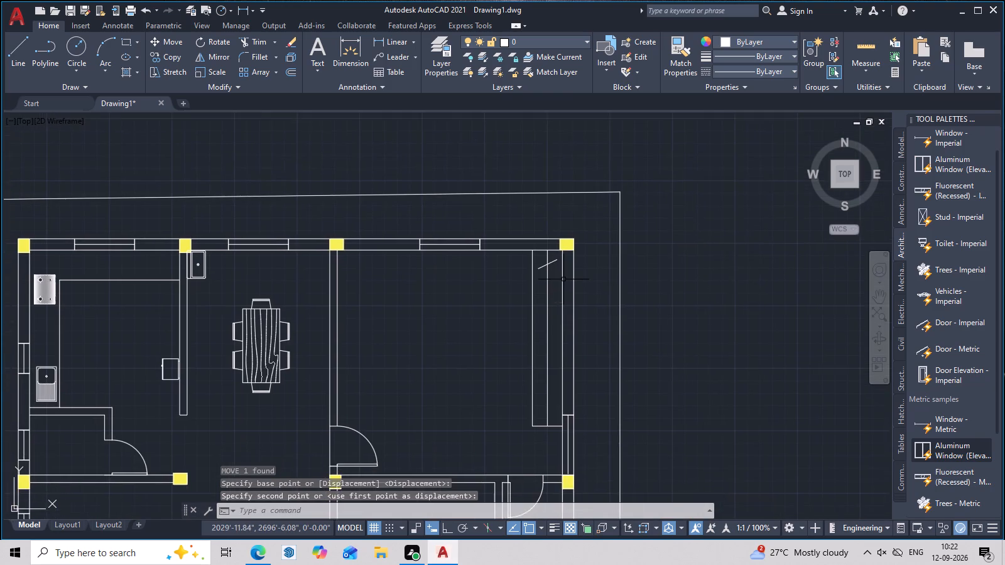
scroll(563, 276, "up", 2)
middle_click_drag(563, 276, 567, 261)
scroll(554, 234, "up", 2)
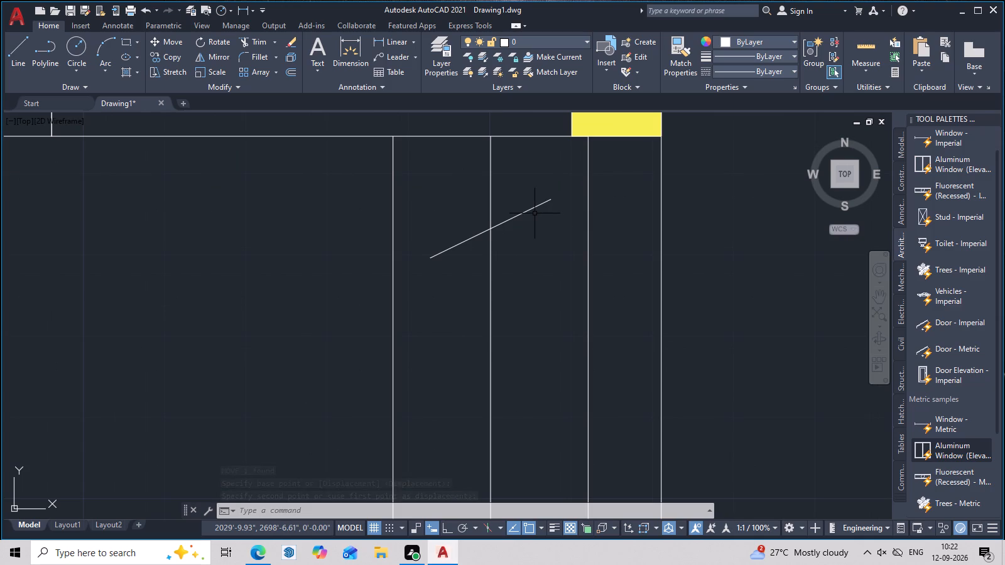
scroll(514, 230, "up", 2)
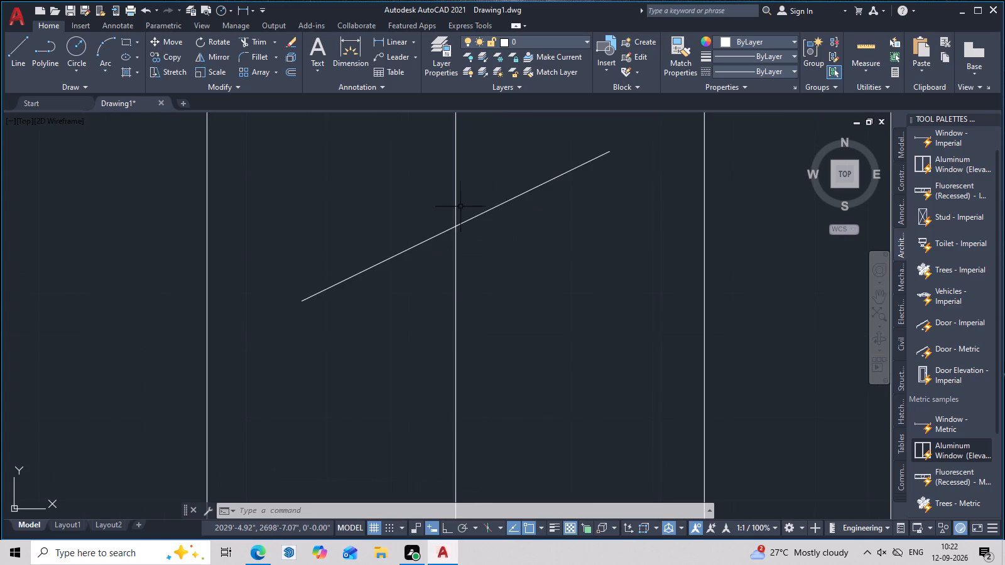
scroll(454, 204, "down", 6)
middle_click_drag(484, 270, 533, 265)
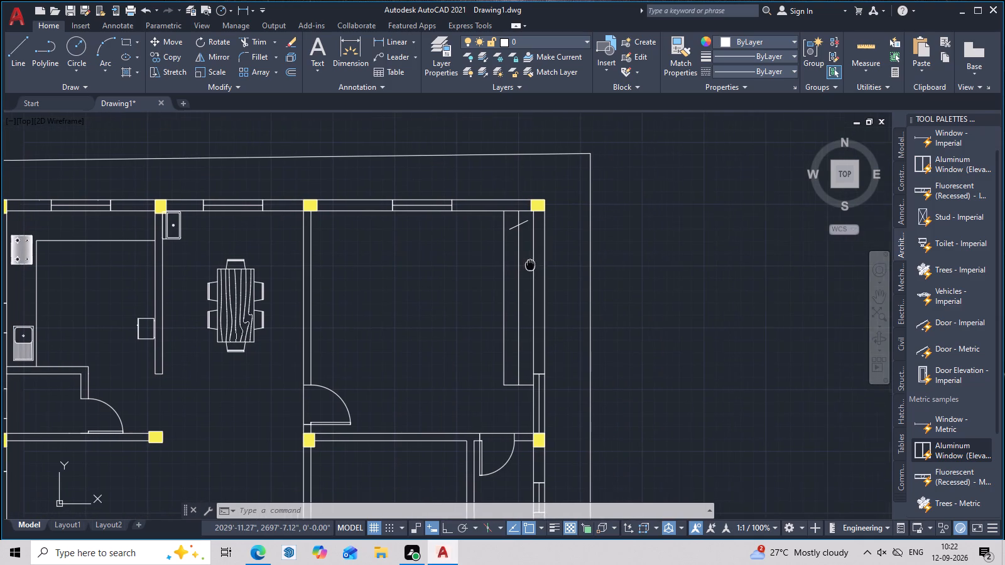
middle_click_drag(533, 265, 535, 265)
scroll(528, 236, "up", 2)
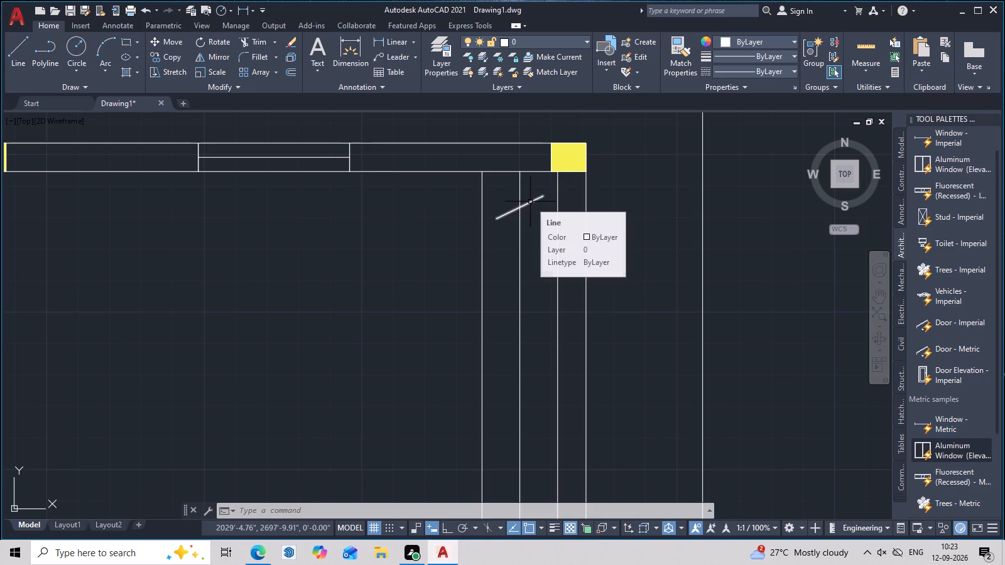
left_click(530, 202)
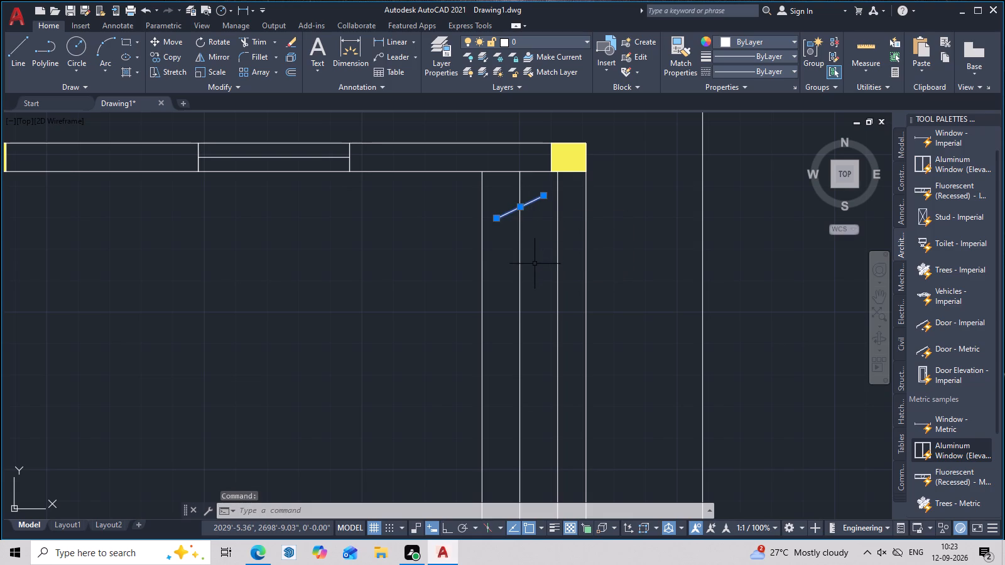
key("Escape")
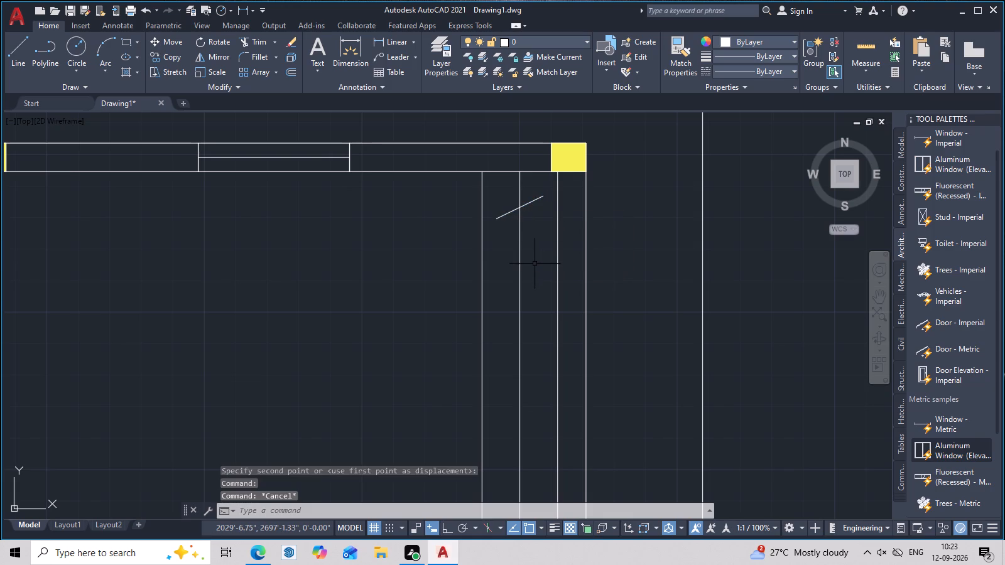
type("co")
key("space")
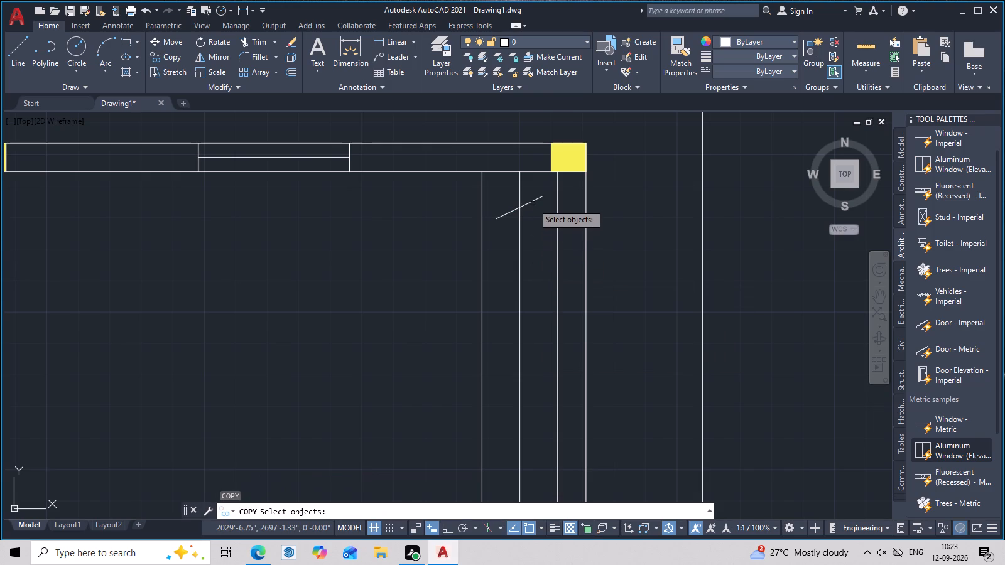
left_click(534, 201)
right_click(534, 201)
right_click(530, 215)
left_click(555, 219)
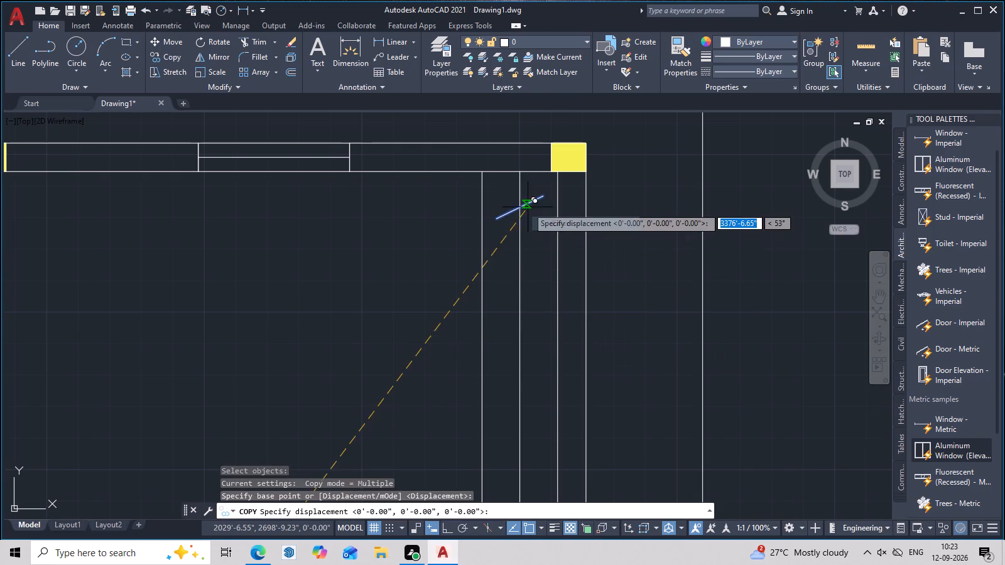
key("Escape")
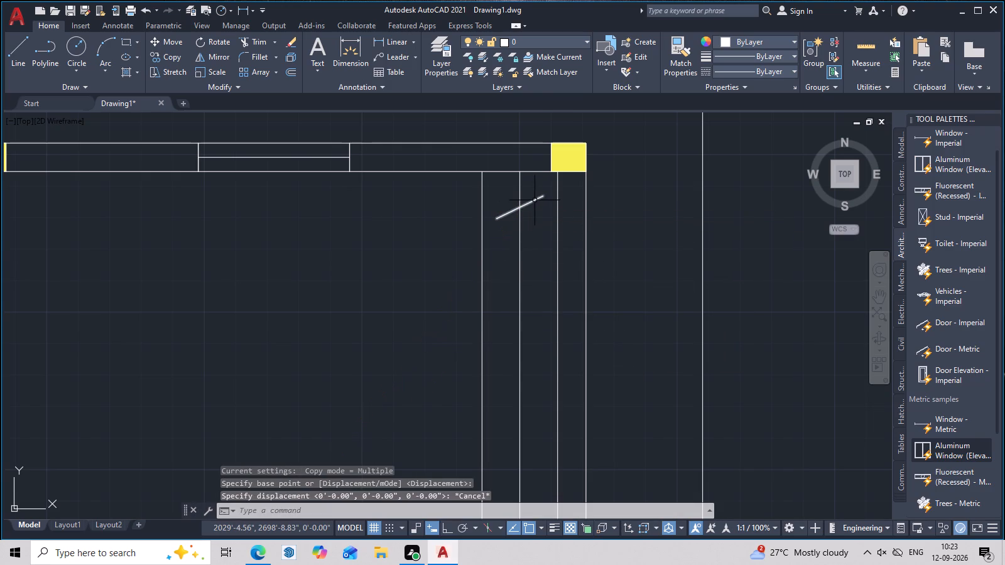
Copy the slanted line from its midpoint to a point just below it on the strip's centre line.
left_click(535, 200)
type("co")
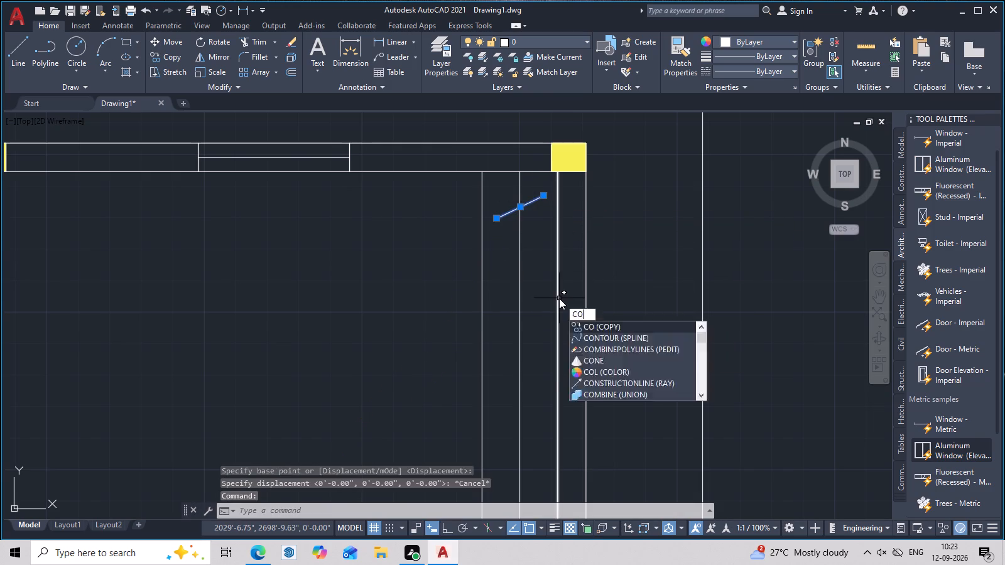
key("space")
left_click(523, 207)
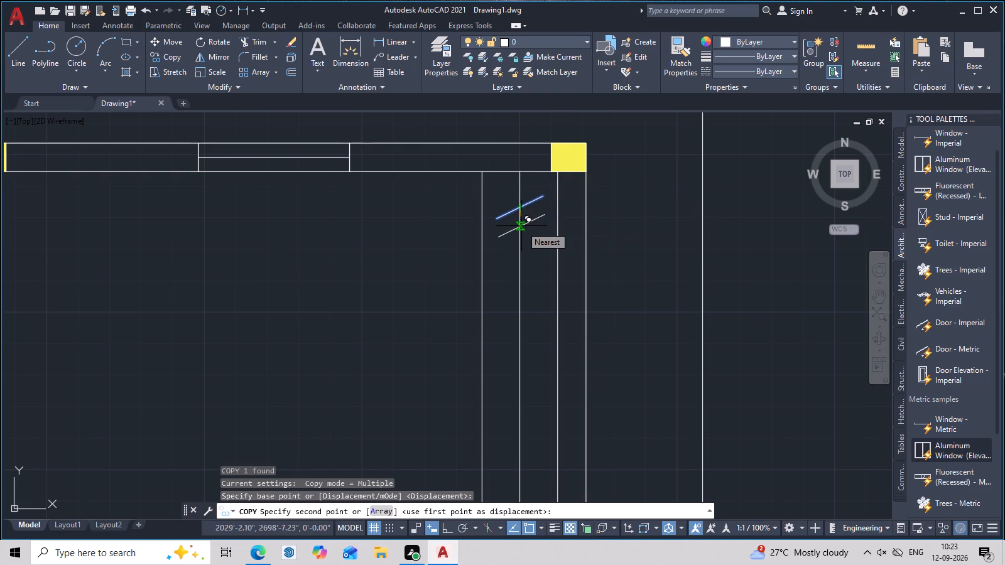
left_click(521, 231)
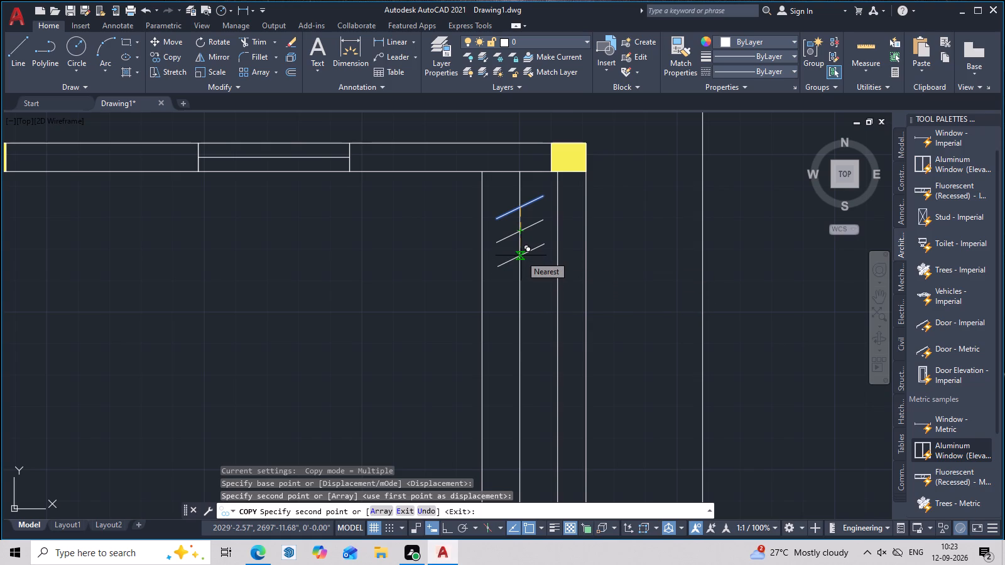
key("Escape")
Start a rectangular array of the lower slanted line with 1 row and a column spacing of 1'.
left_click(531, 225)
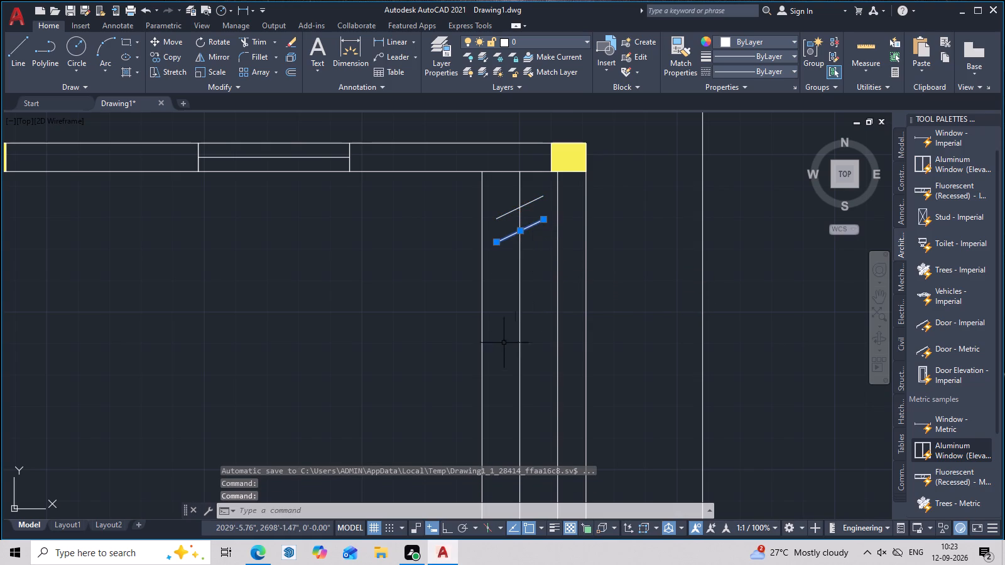
left_click(276, 72)
left_click(250, 95)
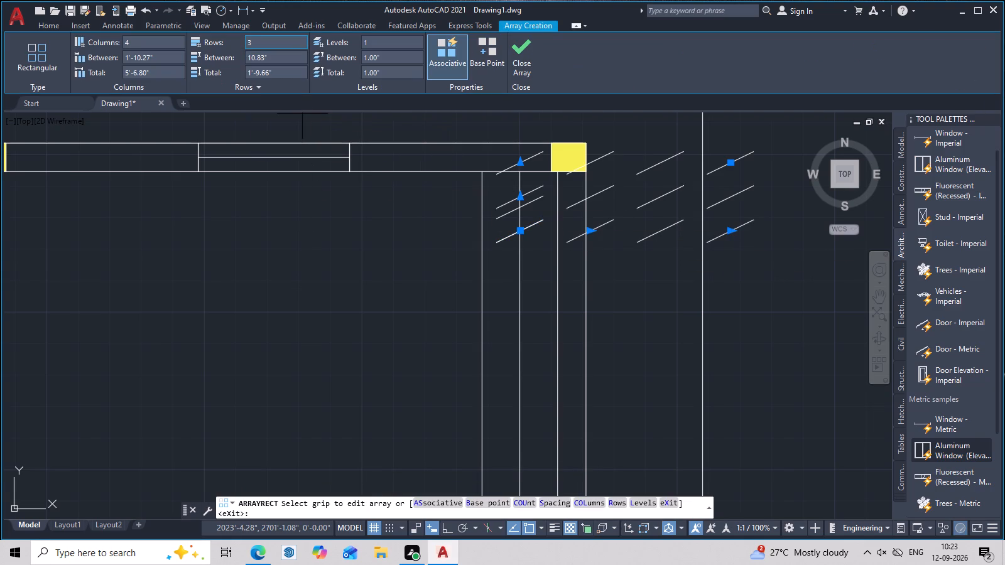
left_click(264, 43)
key("BackSpace")
key("1")
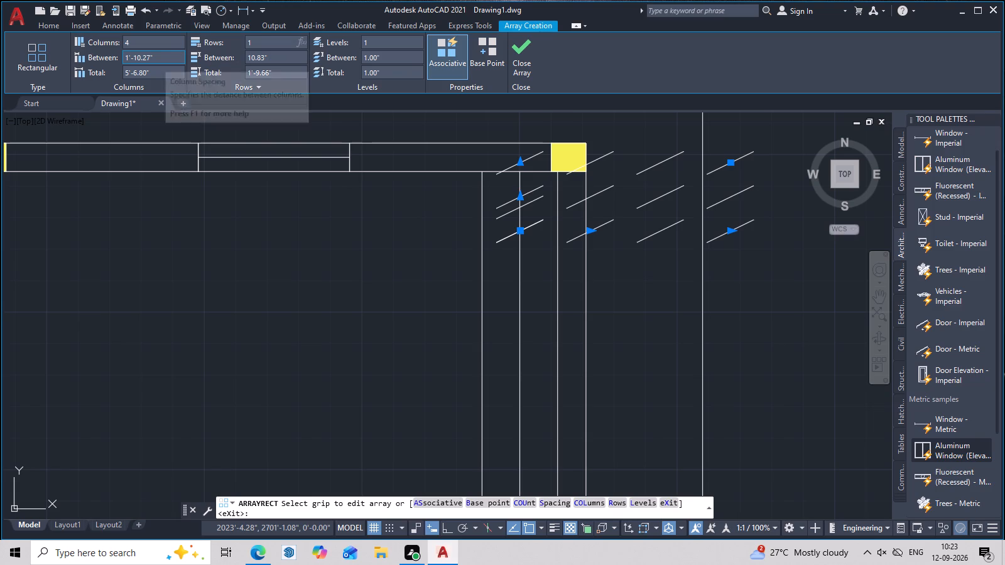
left_click(165, 60)
left_click(159, 60)
double_click(159, 60)
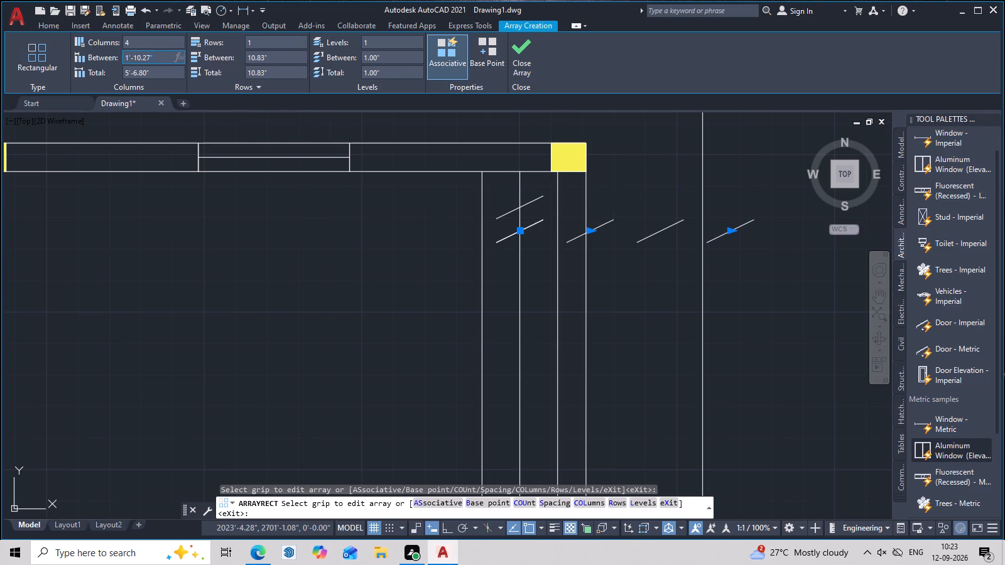
left_click(159, 60)
key("BackSpace")
key("BackSpace")
key("BackSpace")
key("BackSpace")
key("BackSpace")
key("BackSpace")
key("BackSpace")
key("Return")
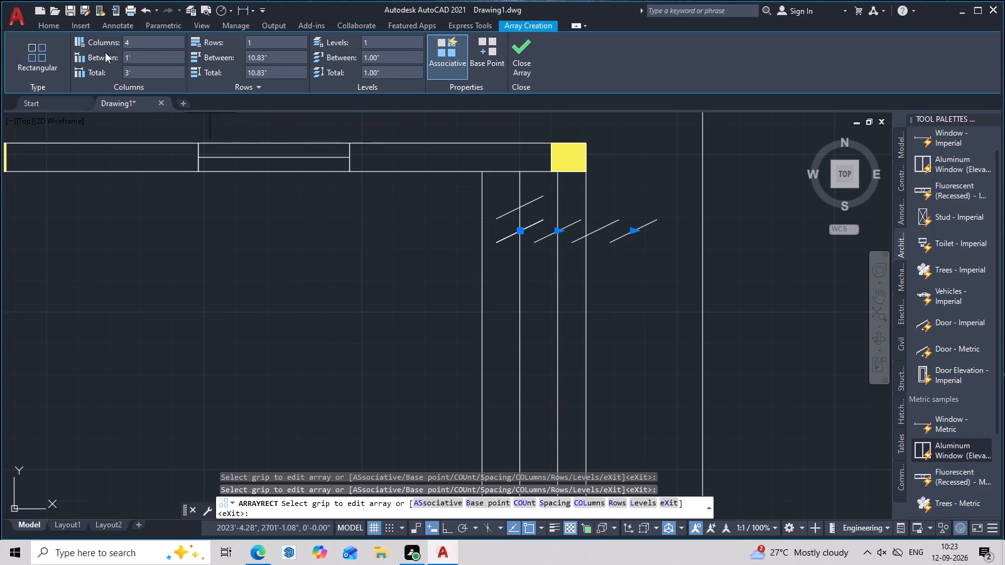
Set the slanted-line array to 1 column and 4 rows.
left_click(157, 44)
key("BackSpace")
key("1")
left_click(251, 38)
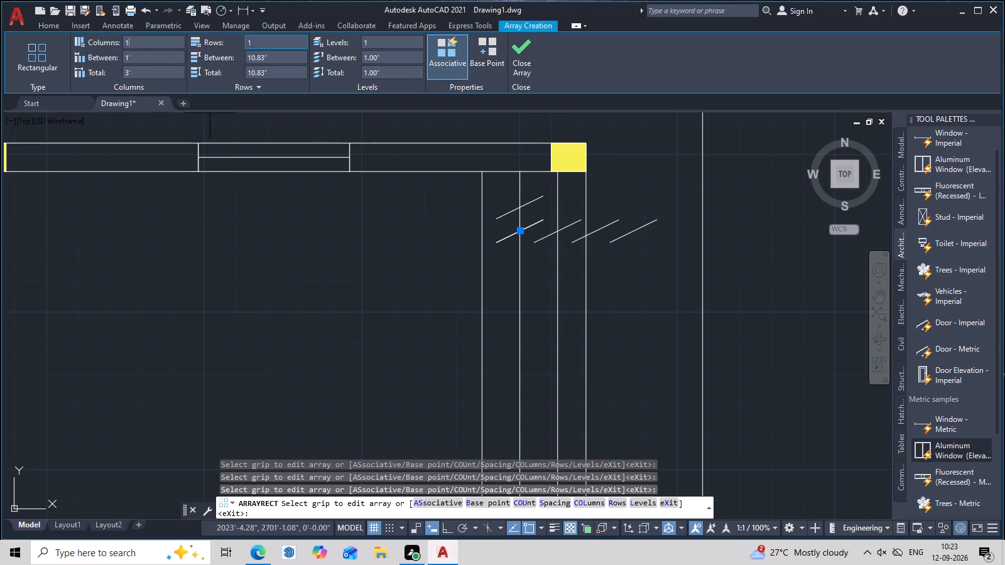
double_click(255, 41)
key("BackSpace")
key("4")
left_click(336, 243)
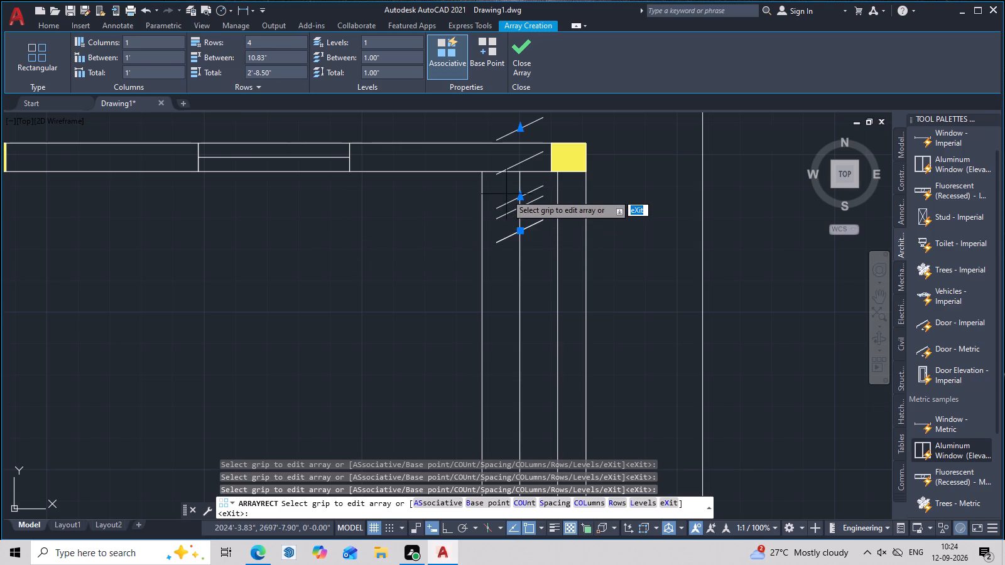
Stretch the array's row count down the strip's centre line to its lower end, giving 12 rows, and finish the array.
scroll(506, 194, "down", 1)
middle_click_drag(522, 196, 524, 279)
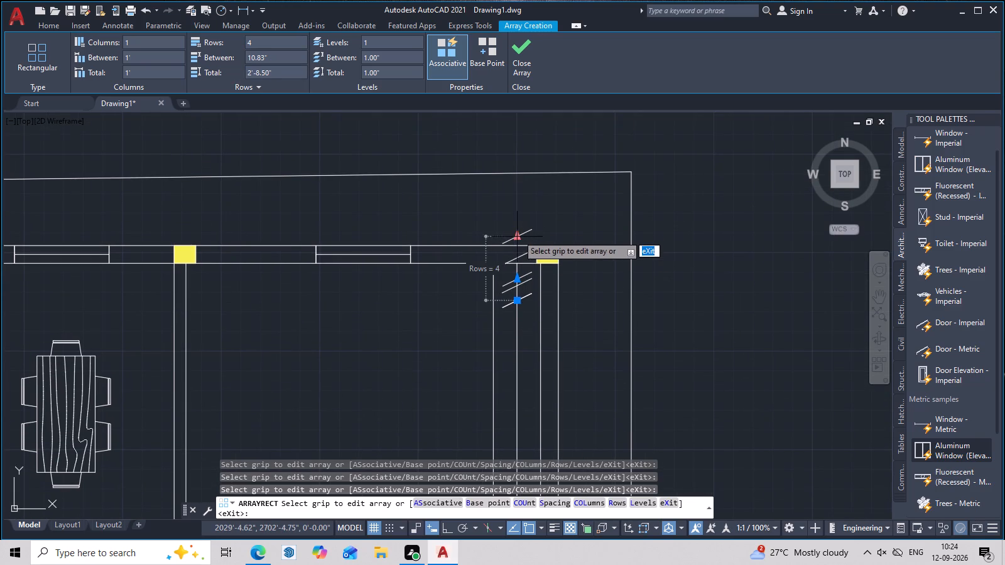
left_click(518, 235)
scroll(516, 371, "down", 2)
middle_click_drag(516, 371, 519, 300)
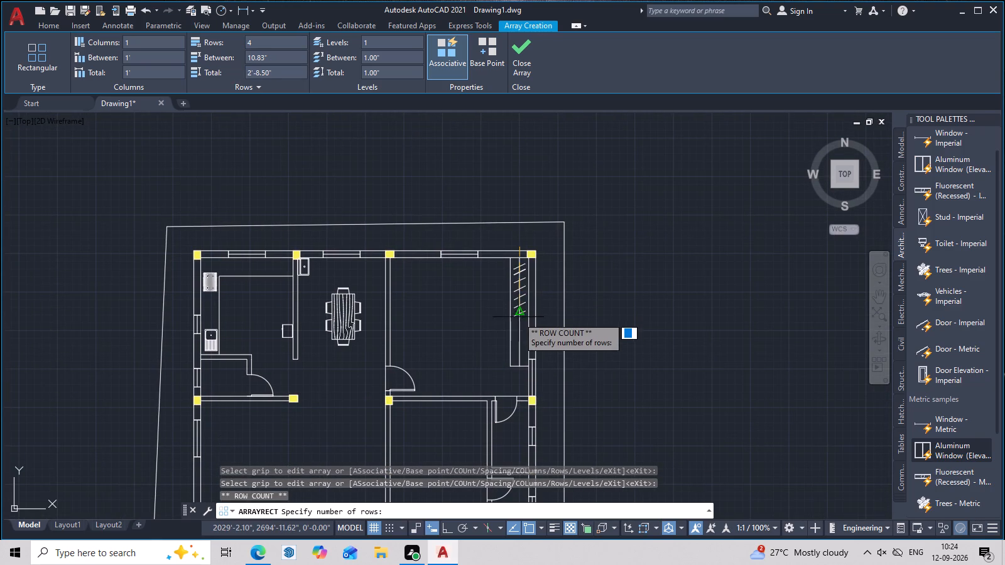
scroll(516, 360, "up", 2)
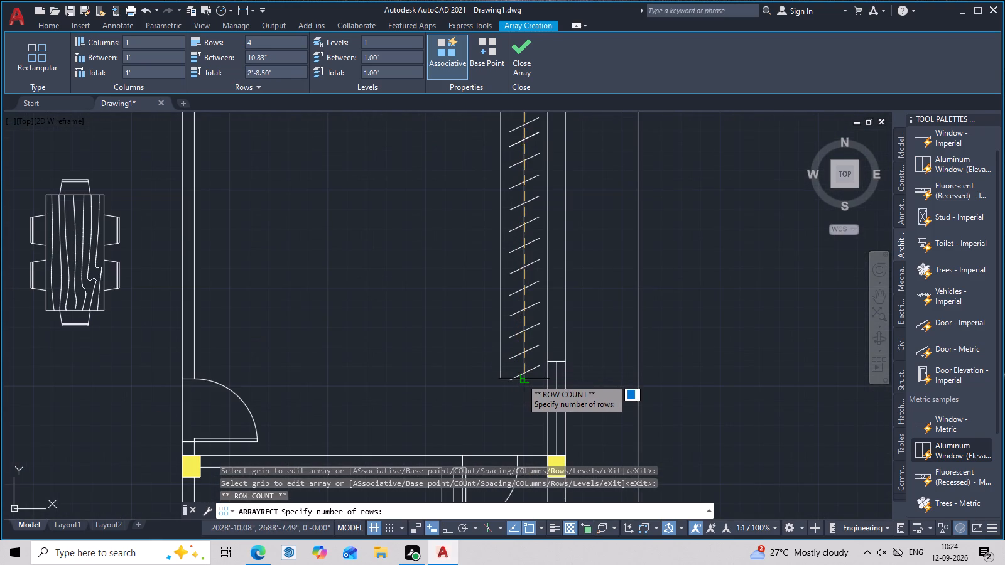
left_click(521, 379)
key("Escape")
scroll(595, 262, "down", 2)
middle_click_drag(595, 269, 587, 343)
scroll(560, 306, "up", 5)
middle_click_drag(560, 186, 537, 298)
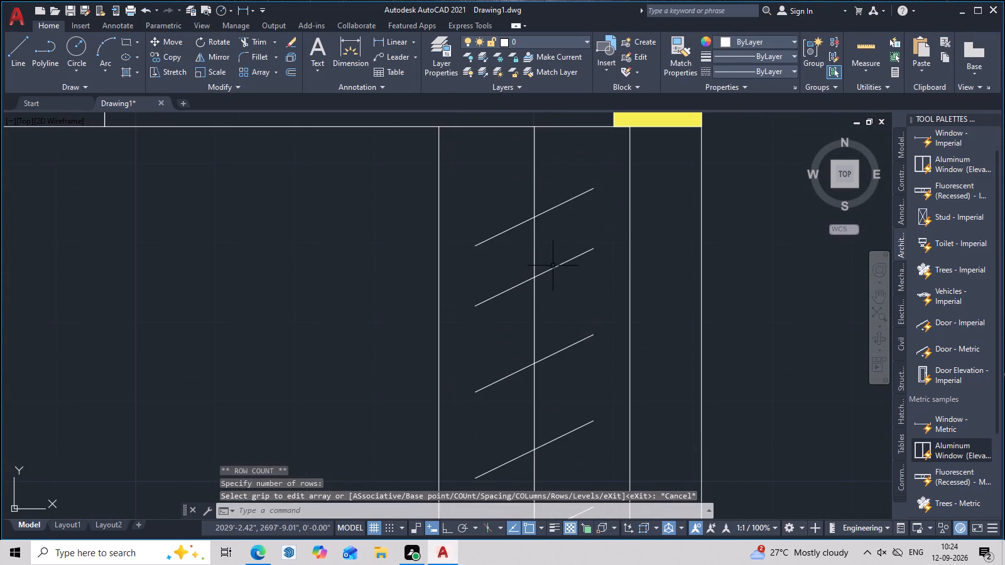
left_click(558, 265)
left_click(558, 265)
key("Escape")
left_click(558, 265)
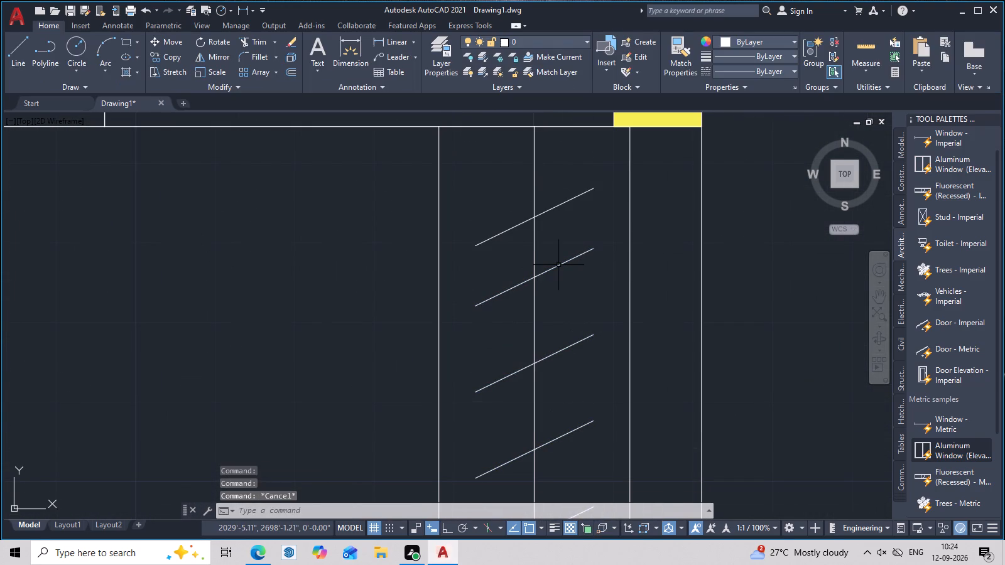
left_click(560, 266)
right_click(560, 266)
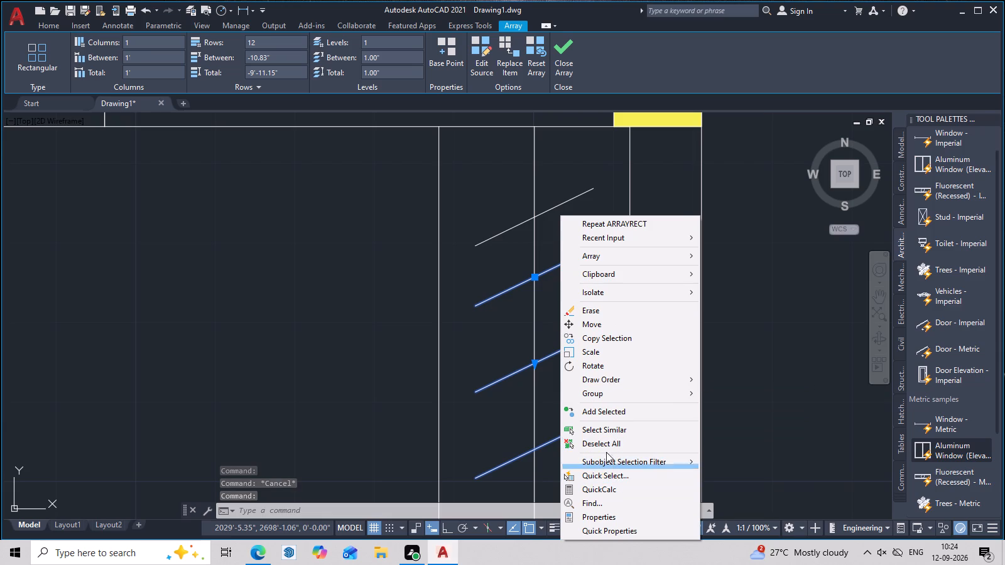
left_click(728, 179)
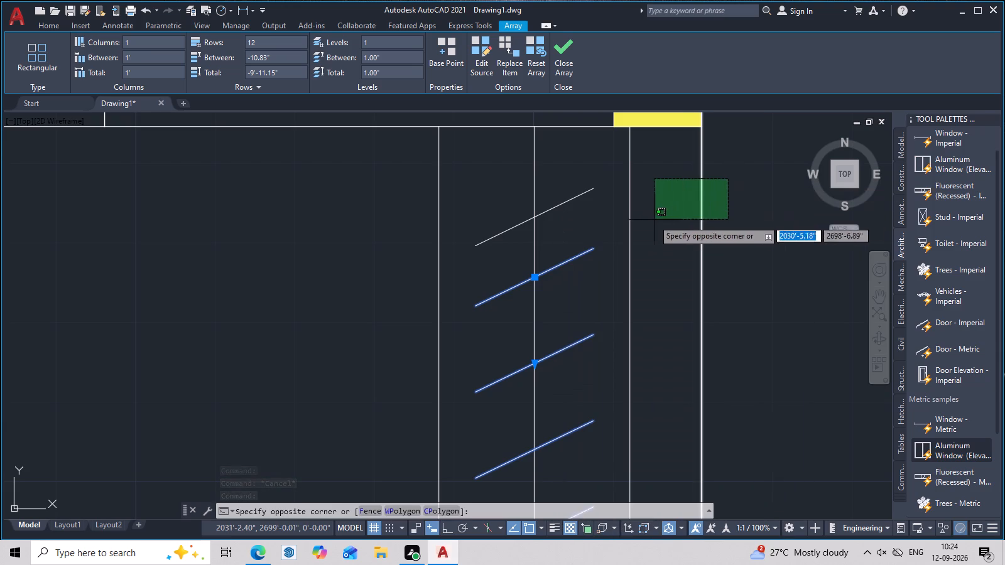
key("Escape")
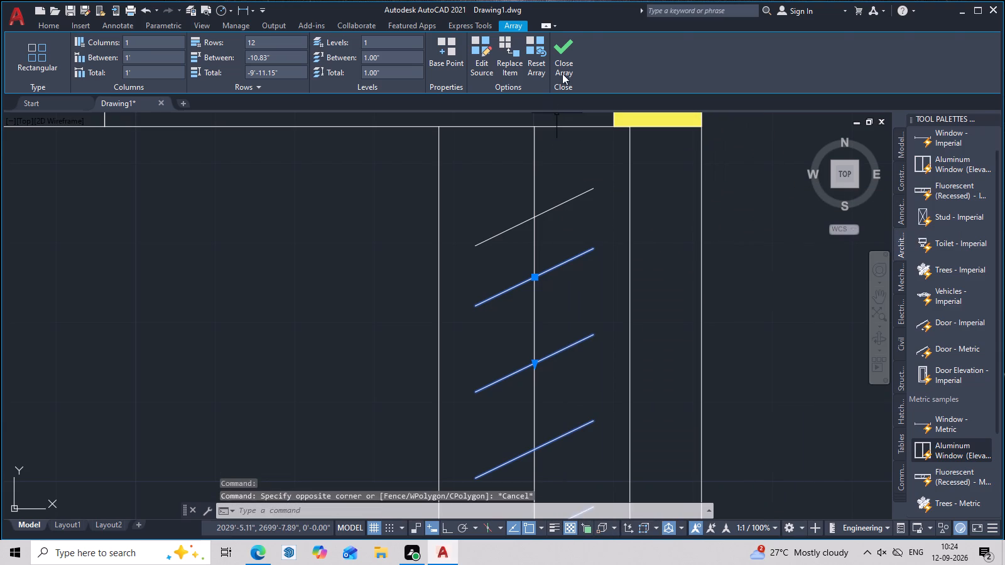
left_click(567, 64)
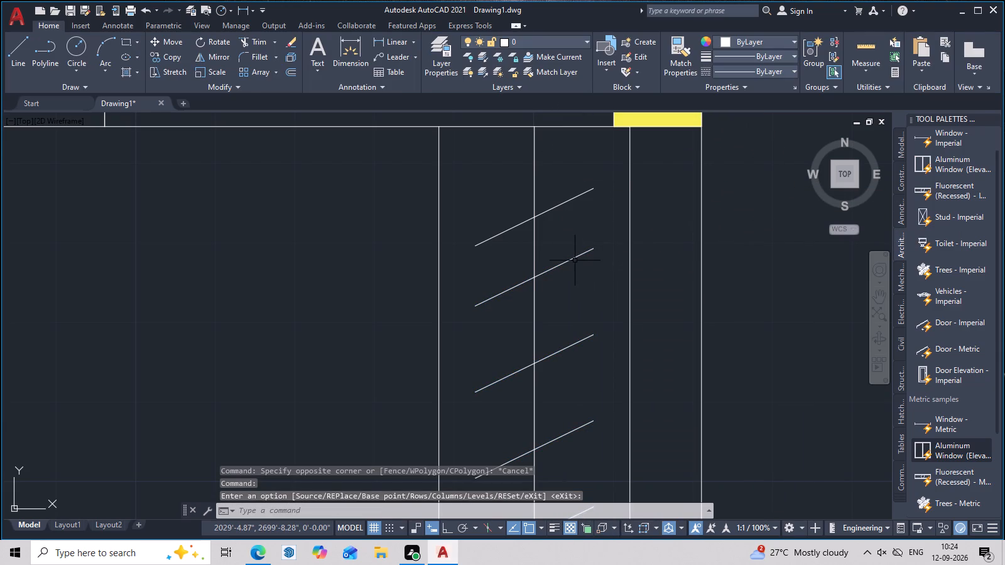
Reduce the slanted-line array to 11 rows so that its last line stays inside the strip's lower end.
left_click(575, 259)
scroll(575, 259, "down", 3)
middle_click_drag(577, 288, 565, 190)
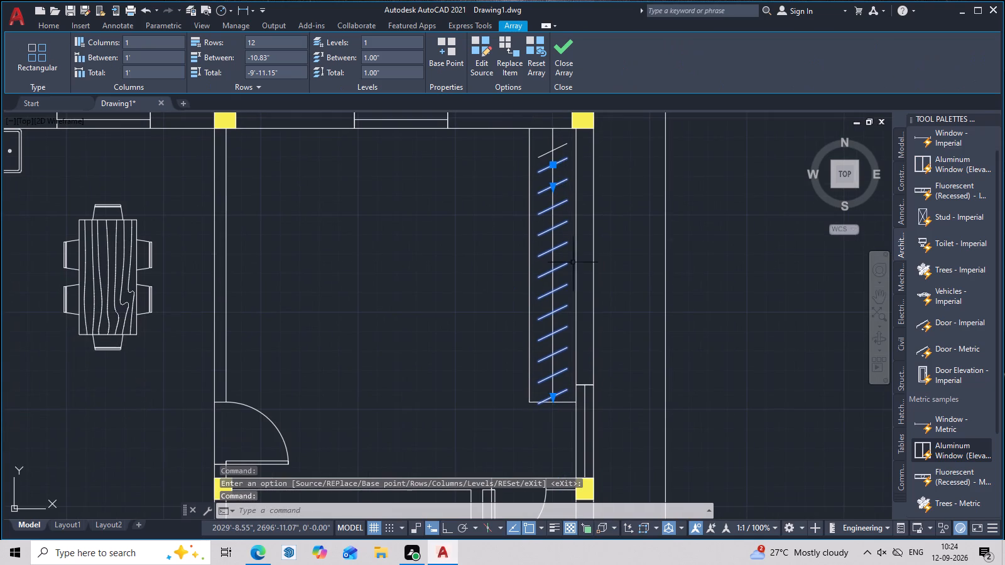
scroll(558, 400, "up", 3)
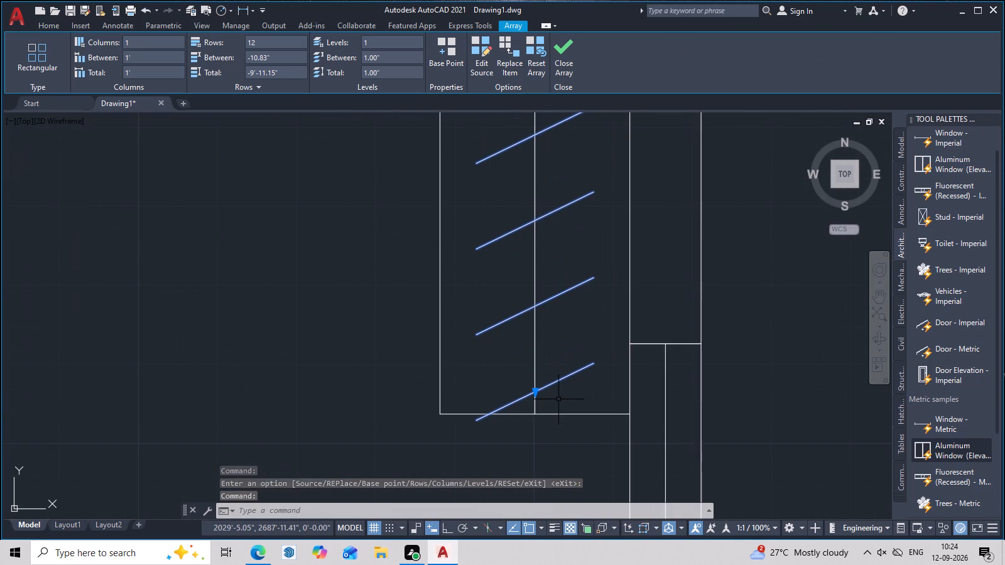
left_click(532, 395)
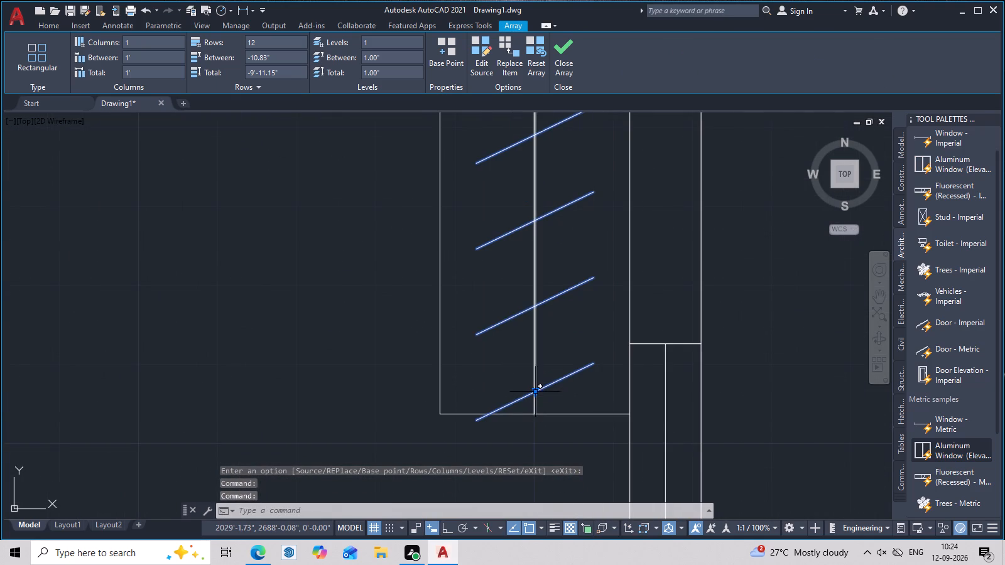
left_click(536, 390)
left_click(536, 369)
scroll(536, 369, "down", 2)
middle_click_drag(539, 363, 534, 410)
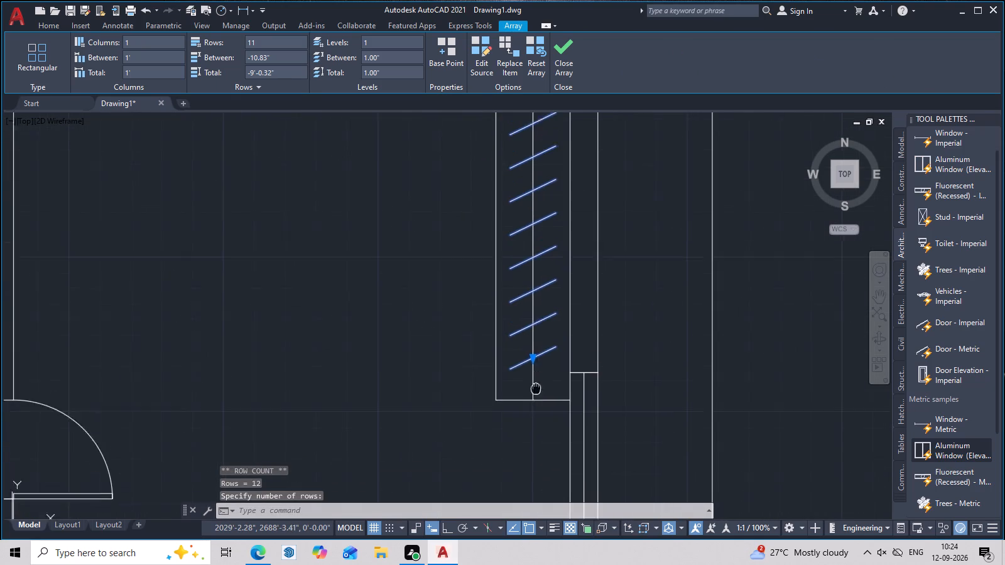
middle_click_drag(534, 410, 530, 434)
scroll(534, 346, "down", 1)
middle_click_drag(533, 347, 533, 372)
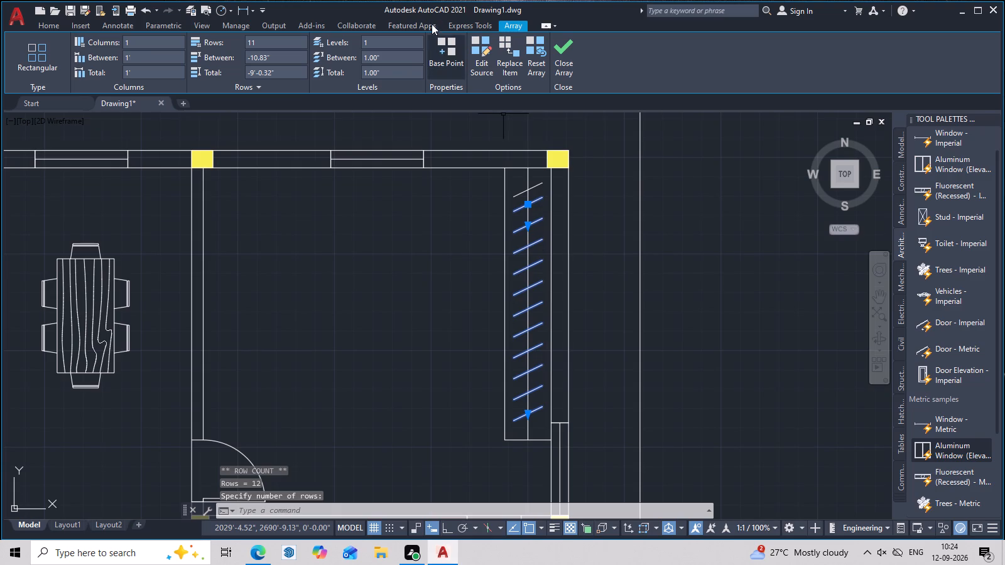
left_click(537, 62)
key("Escape")
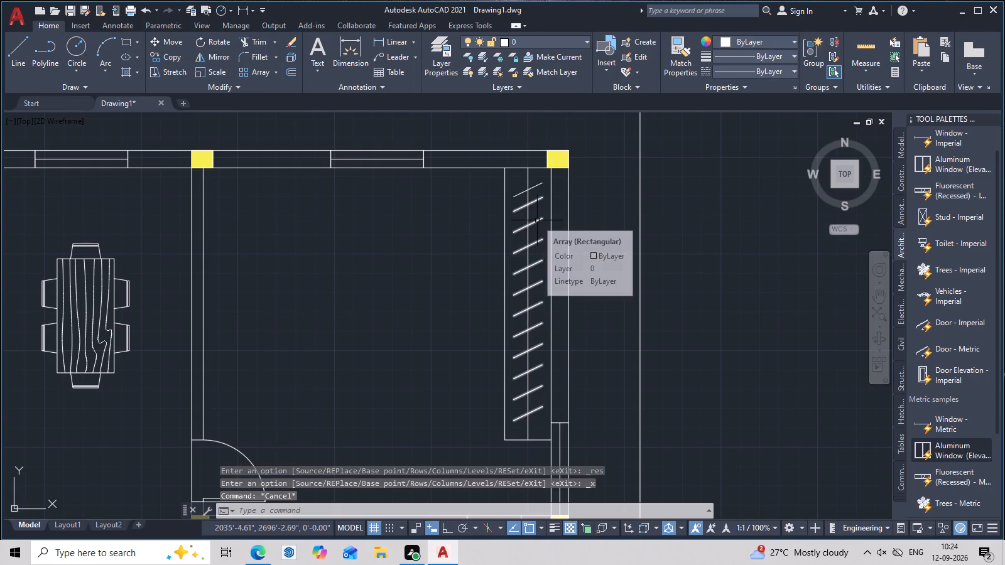
Move the separate topmost slanted line by its midpoint slightly up the centre line, between the strip's upper end and the array.
scroll(536, 195, "up", 2)
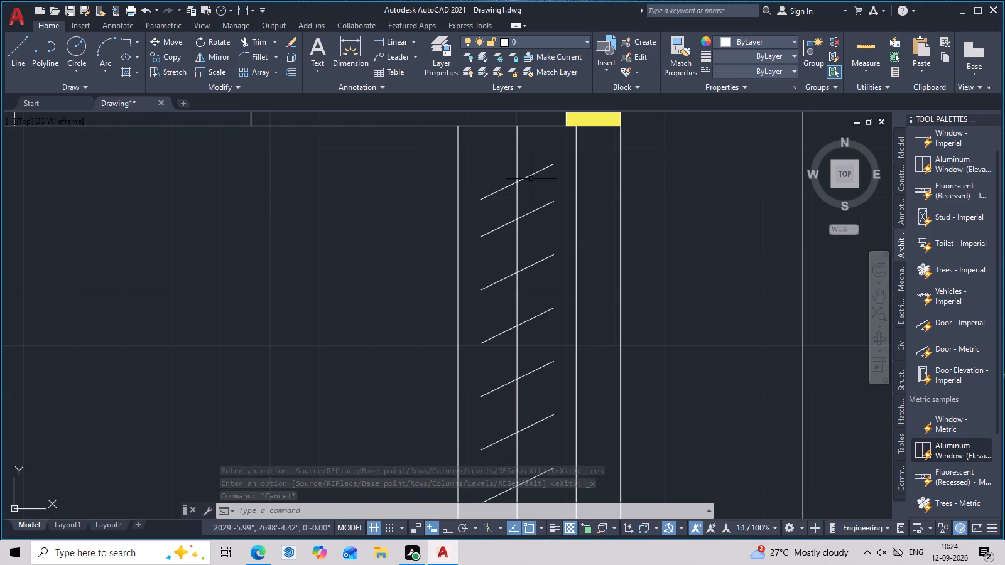
left_click(531, 176)
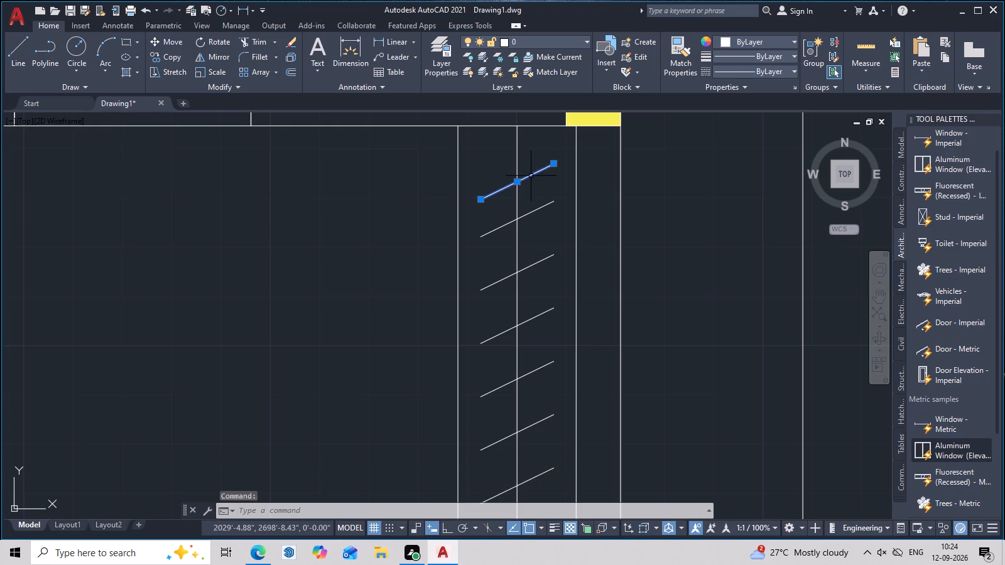
type(",")
key("space")
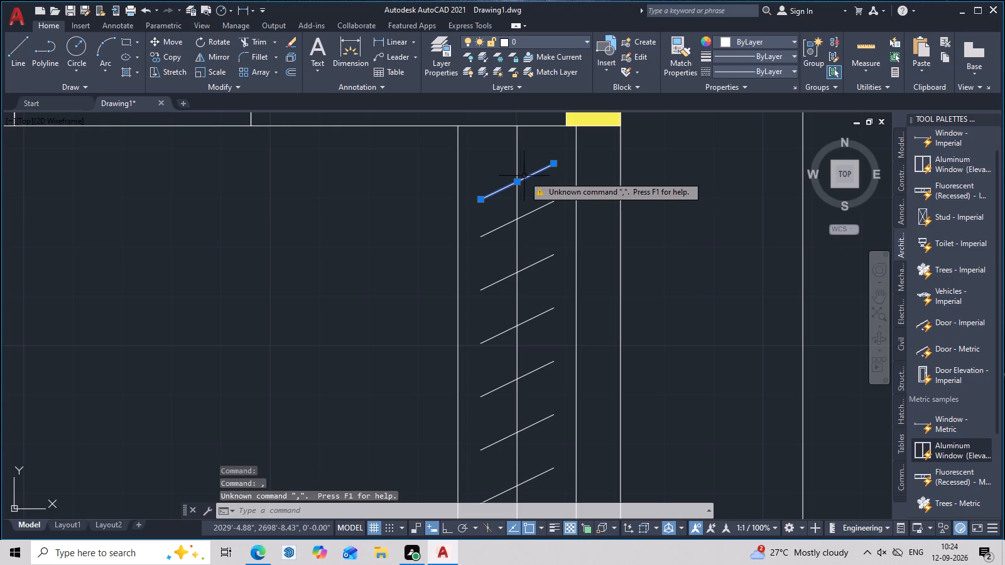
left_click(517, 182)
left_click(518, 153)
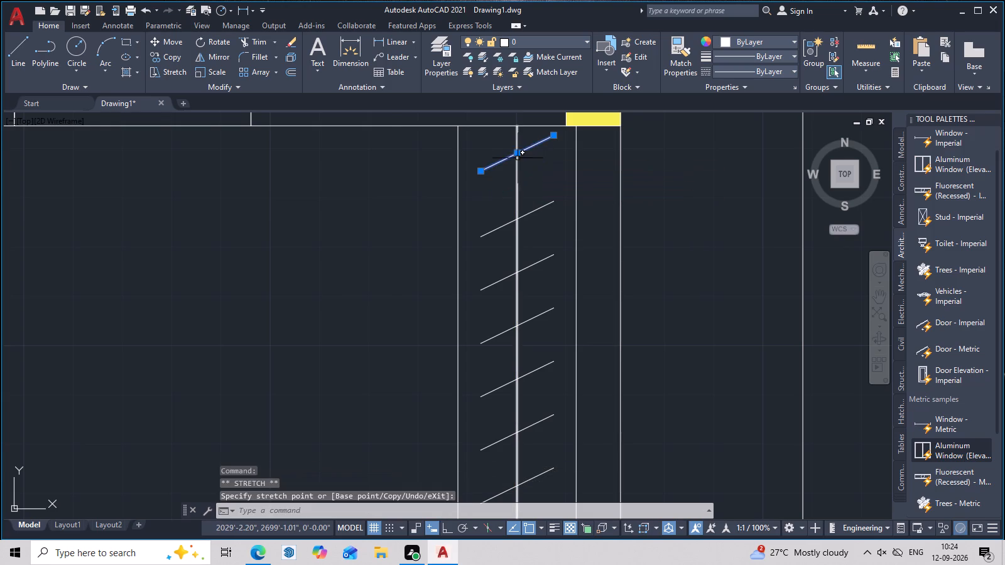
scroll(532, 216, "down", 2)
scroll(521, 200, "up", 2)
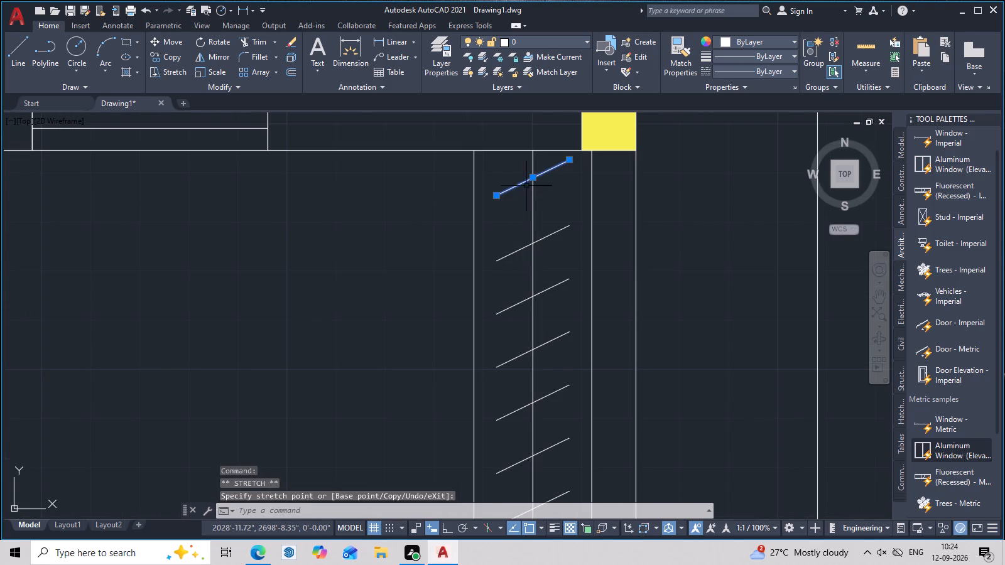
left_click(533, 175)
left_click(533, 198)
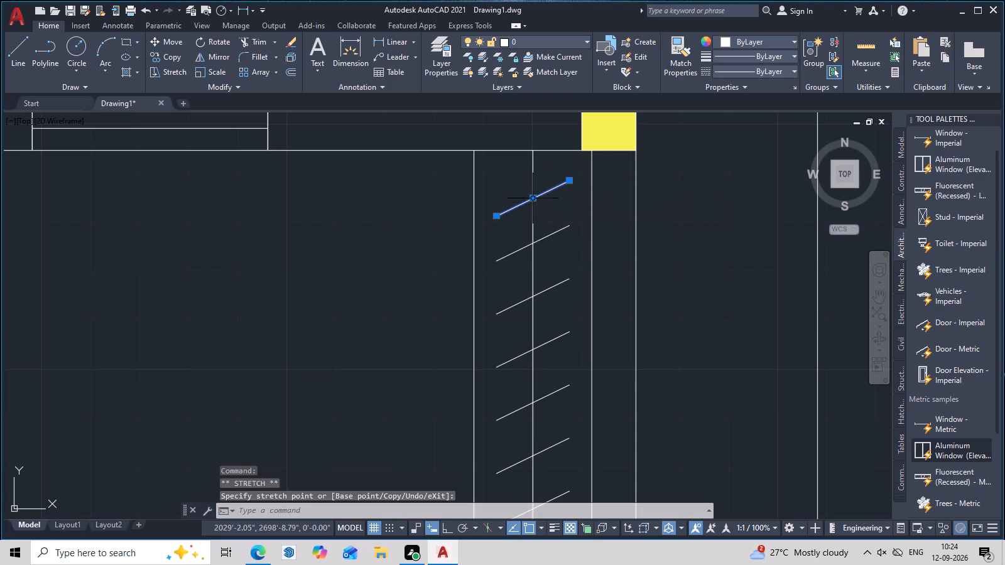
key("Escape")
Examine the properties of the slanted-line array in the wardrobe strip.
scroll(619, 276, "down", 2)
middle_click_drag(634, 321, 606, 215)
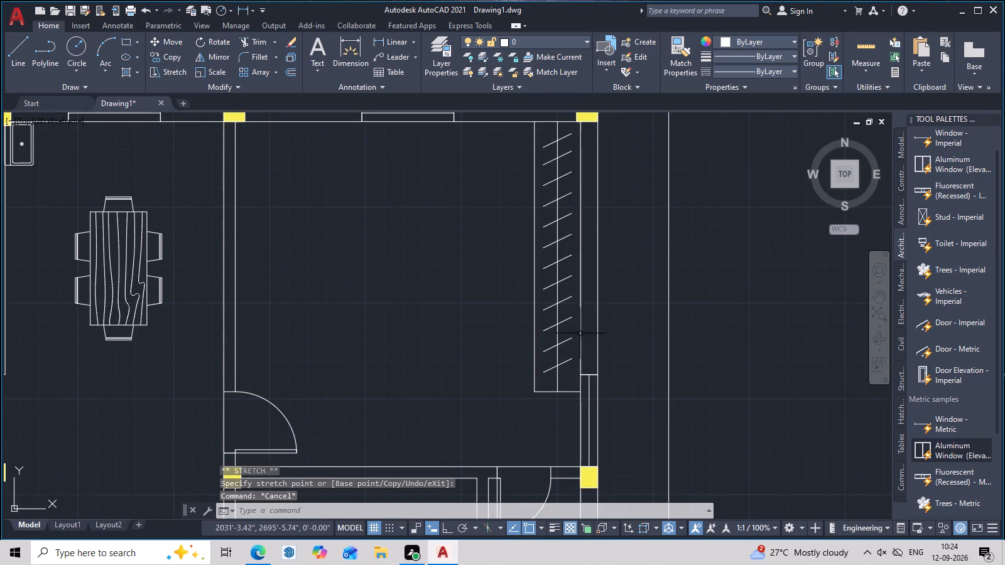
scroll(587, 353, "down", 2)
middle_click_drag(636, 384, 650, 335)
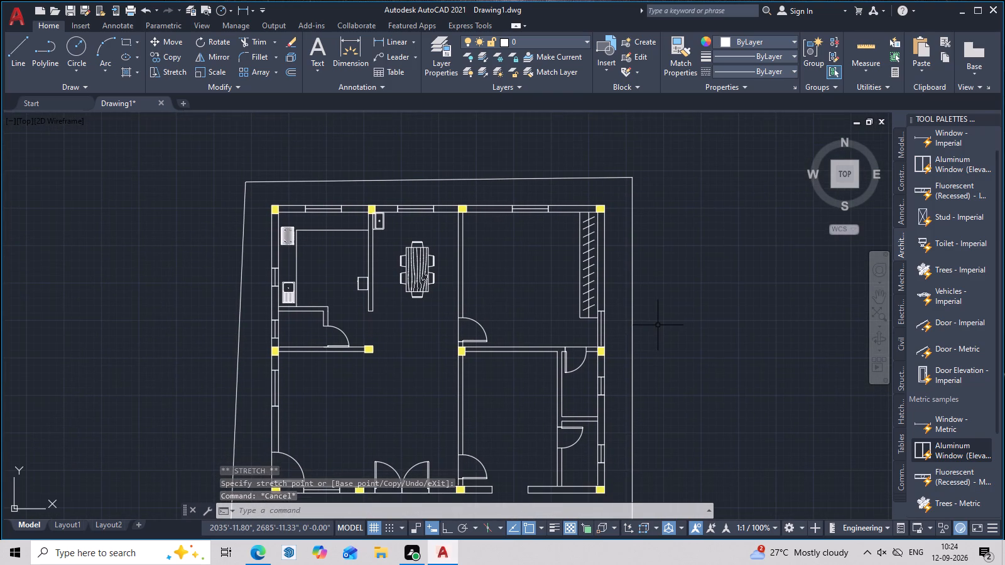
scroll(620, 225, "up", 2)
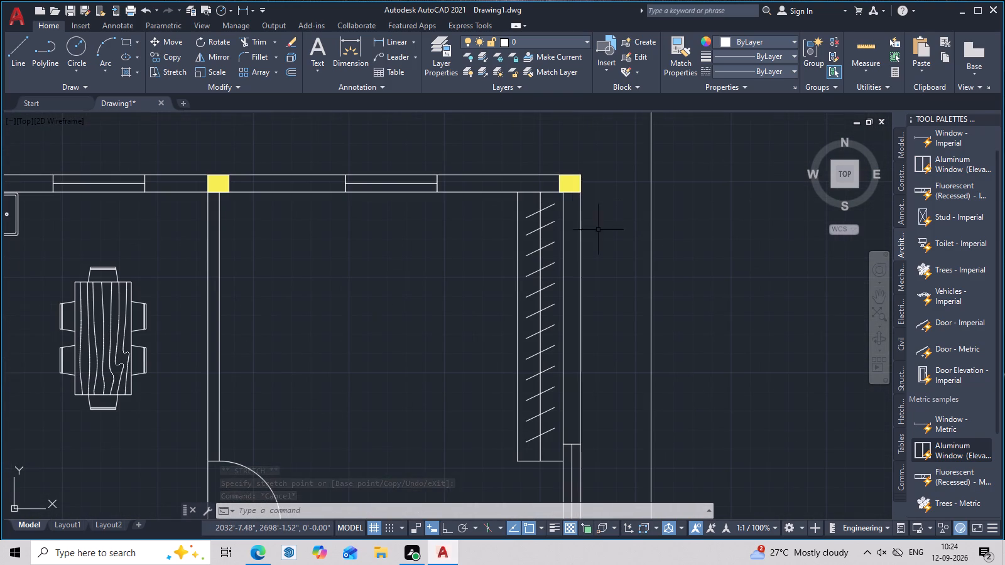
left_click(549, 225)
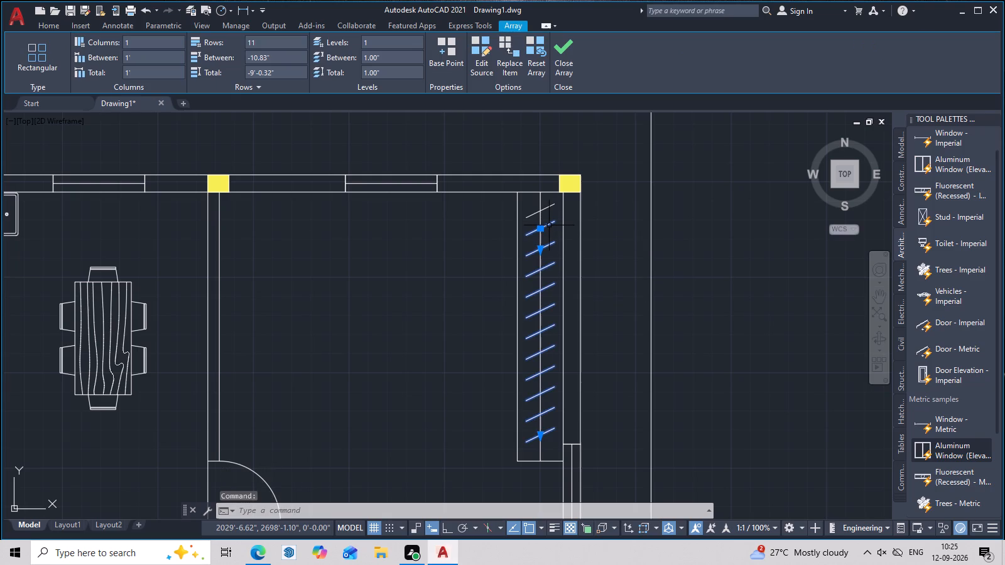
right_click(549, 225)
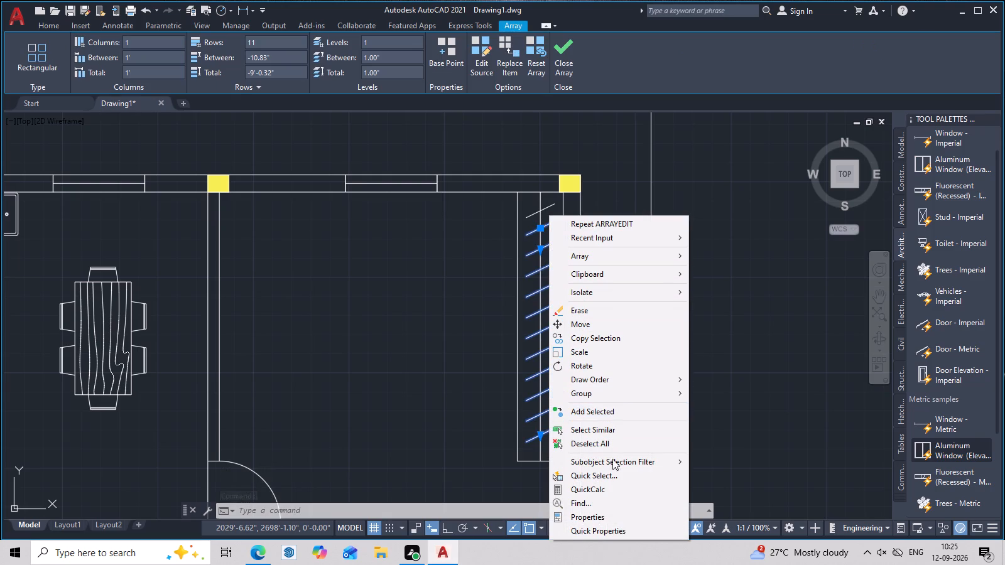
left_click(608, 522)
right_click(608, 522)
left_click(608, 522)
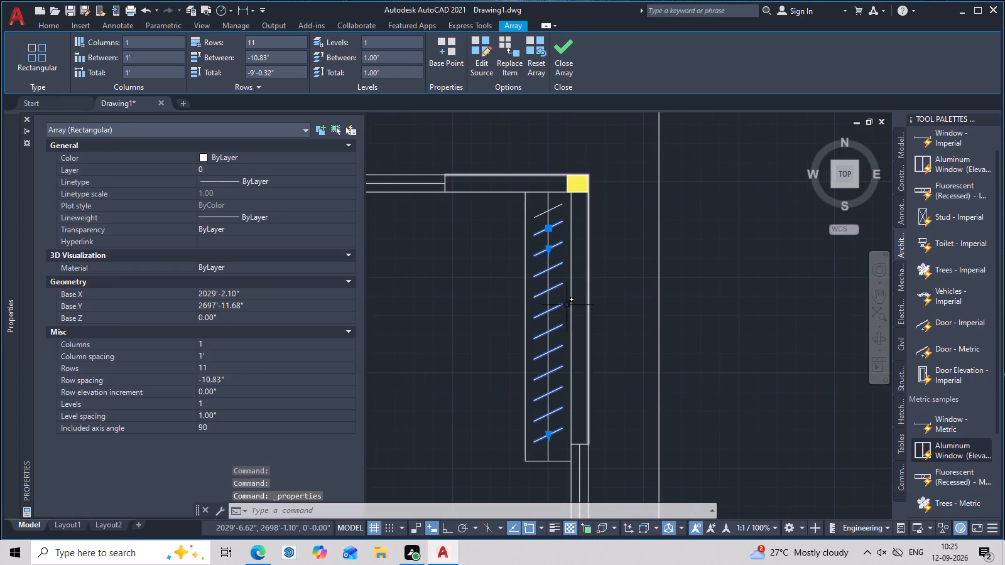
left_click(687, 219)
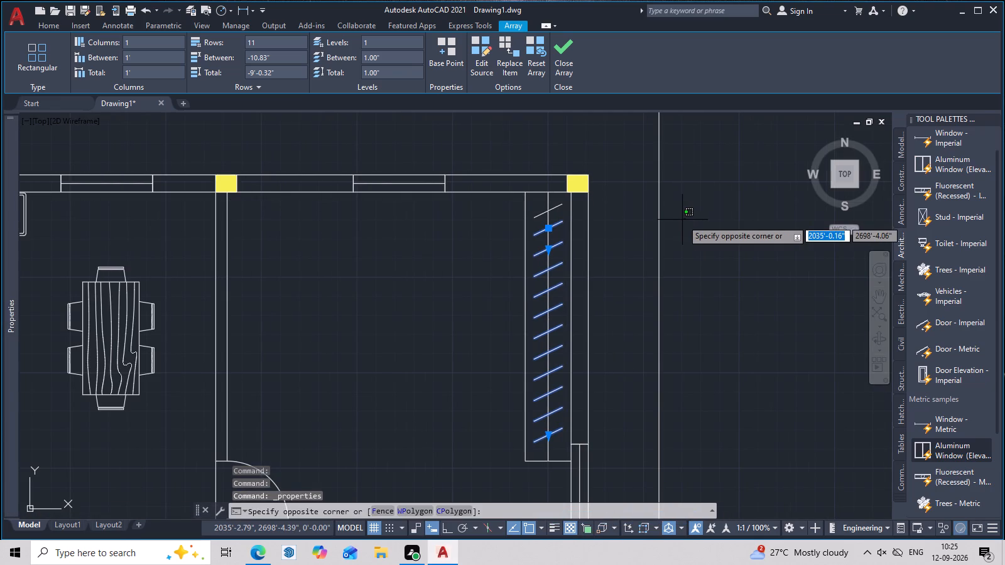
key("Escape")
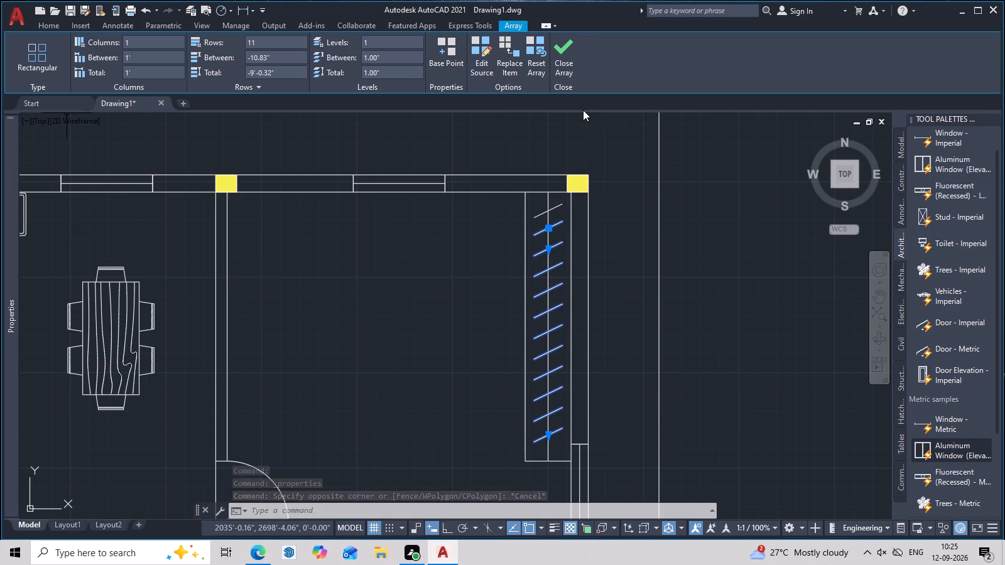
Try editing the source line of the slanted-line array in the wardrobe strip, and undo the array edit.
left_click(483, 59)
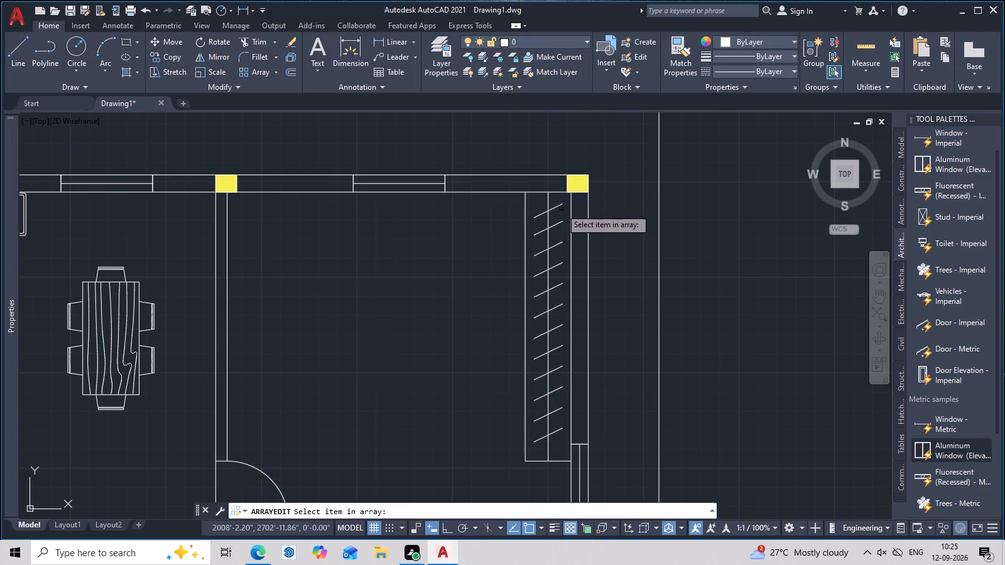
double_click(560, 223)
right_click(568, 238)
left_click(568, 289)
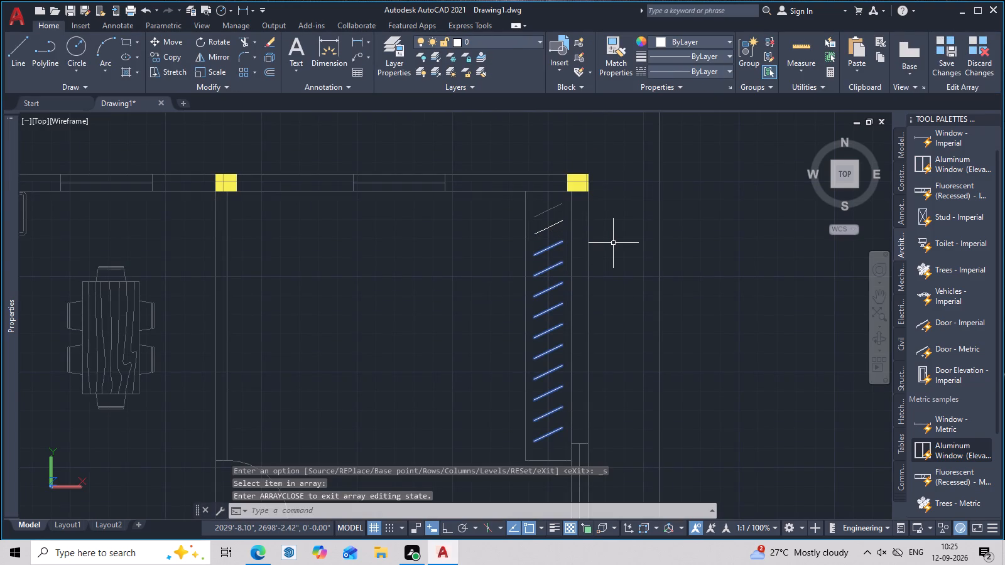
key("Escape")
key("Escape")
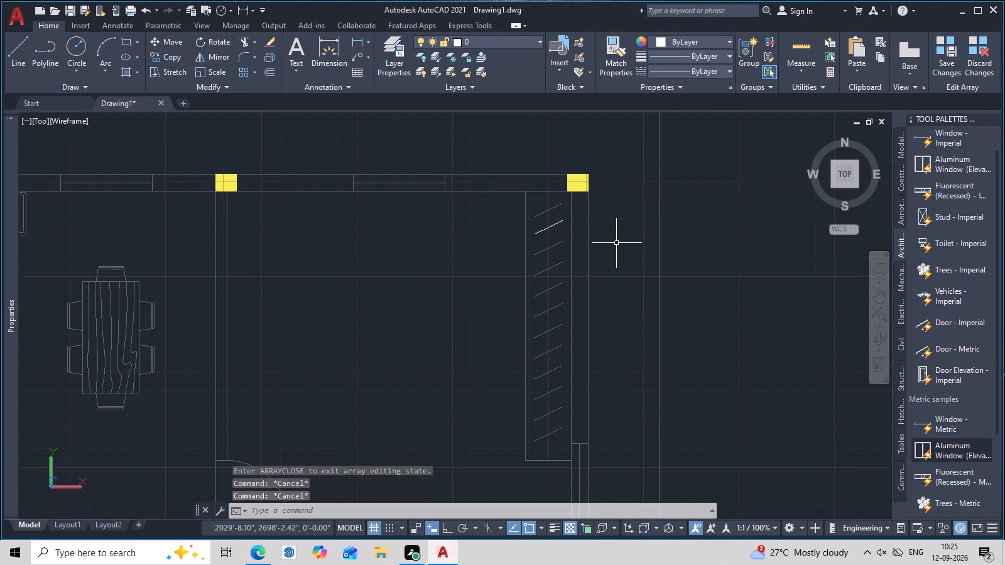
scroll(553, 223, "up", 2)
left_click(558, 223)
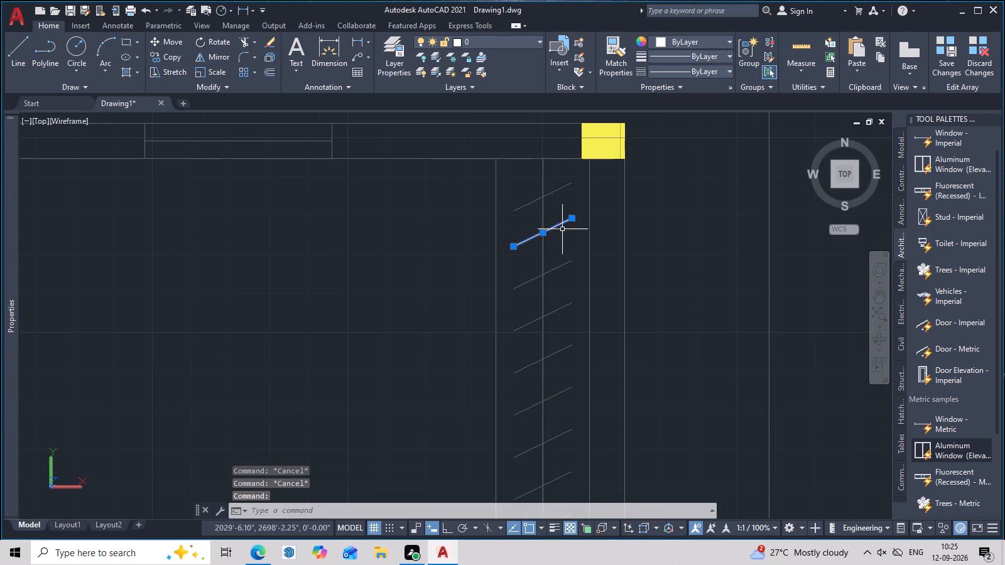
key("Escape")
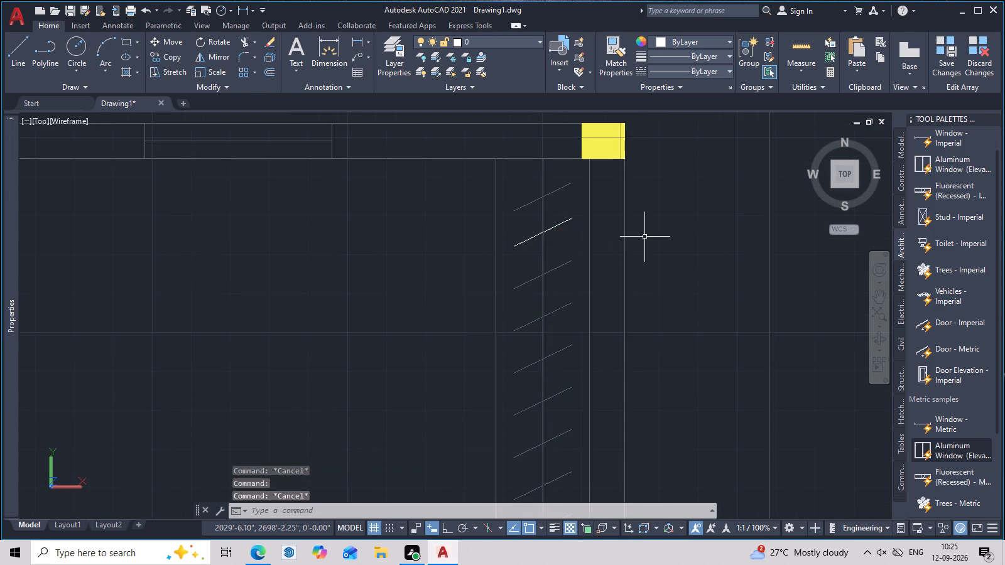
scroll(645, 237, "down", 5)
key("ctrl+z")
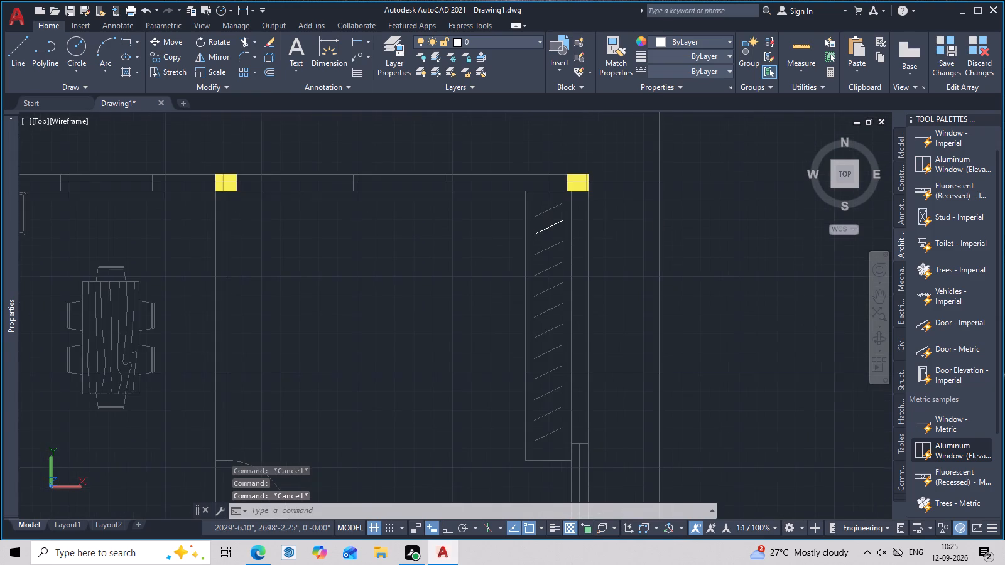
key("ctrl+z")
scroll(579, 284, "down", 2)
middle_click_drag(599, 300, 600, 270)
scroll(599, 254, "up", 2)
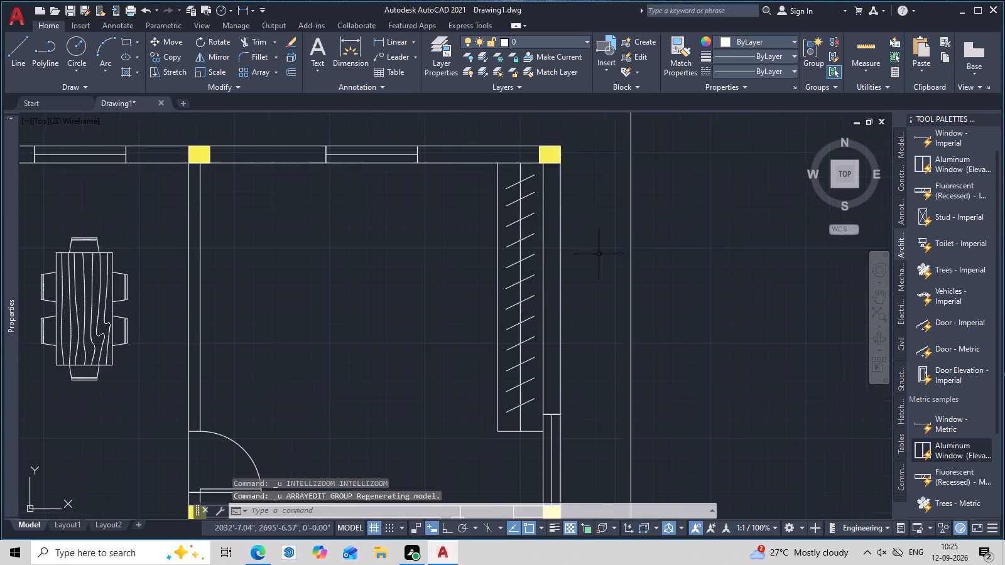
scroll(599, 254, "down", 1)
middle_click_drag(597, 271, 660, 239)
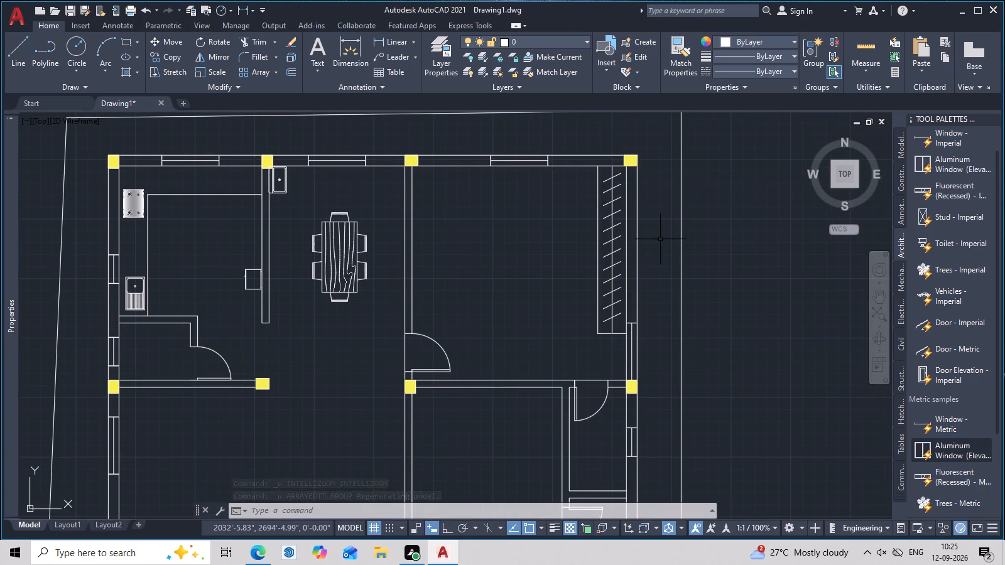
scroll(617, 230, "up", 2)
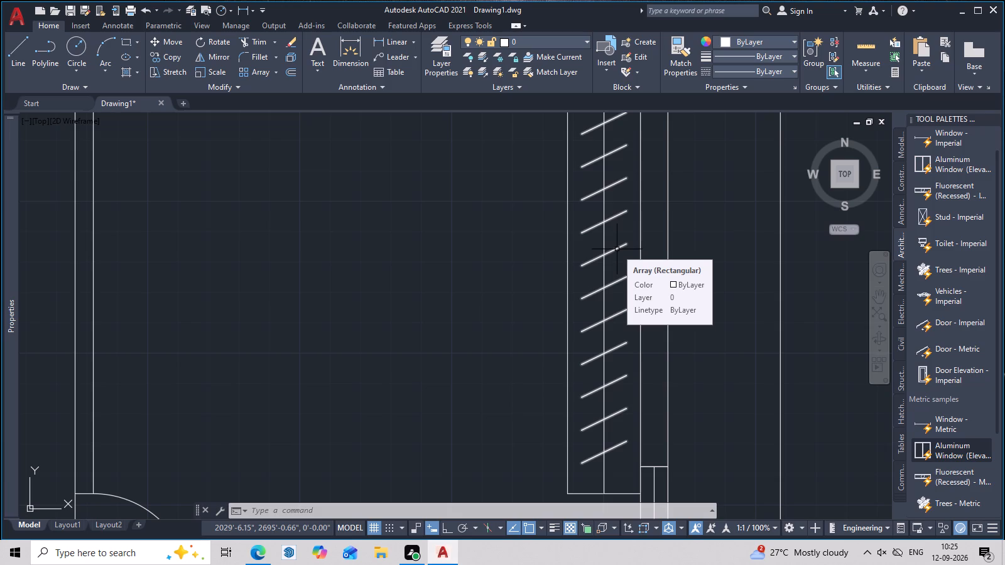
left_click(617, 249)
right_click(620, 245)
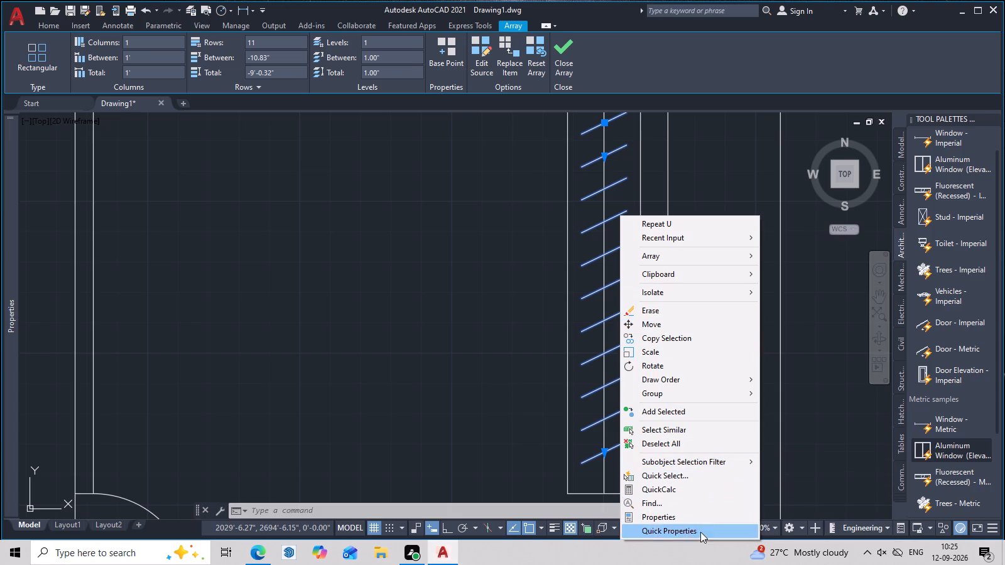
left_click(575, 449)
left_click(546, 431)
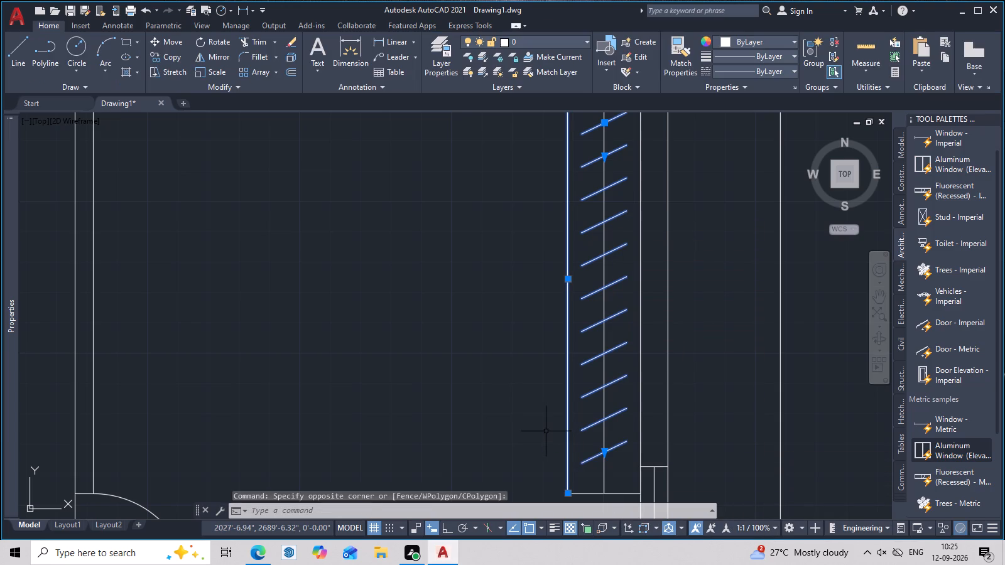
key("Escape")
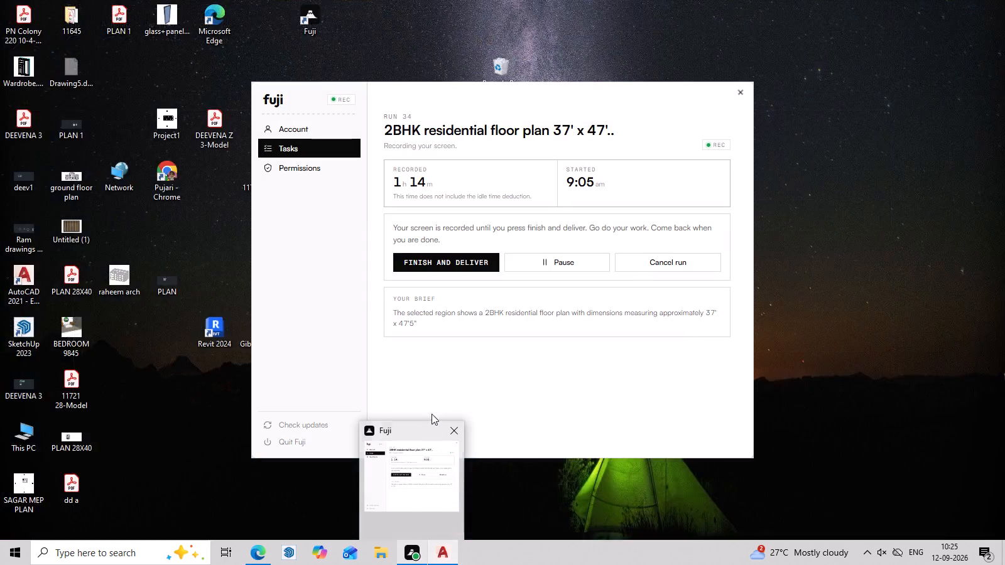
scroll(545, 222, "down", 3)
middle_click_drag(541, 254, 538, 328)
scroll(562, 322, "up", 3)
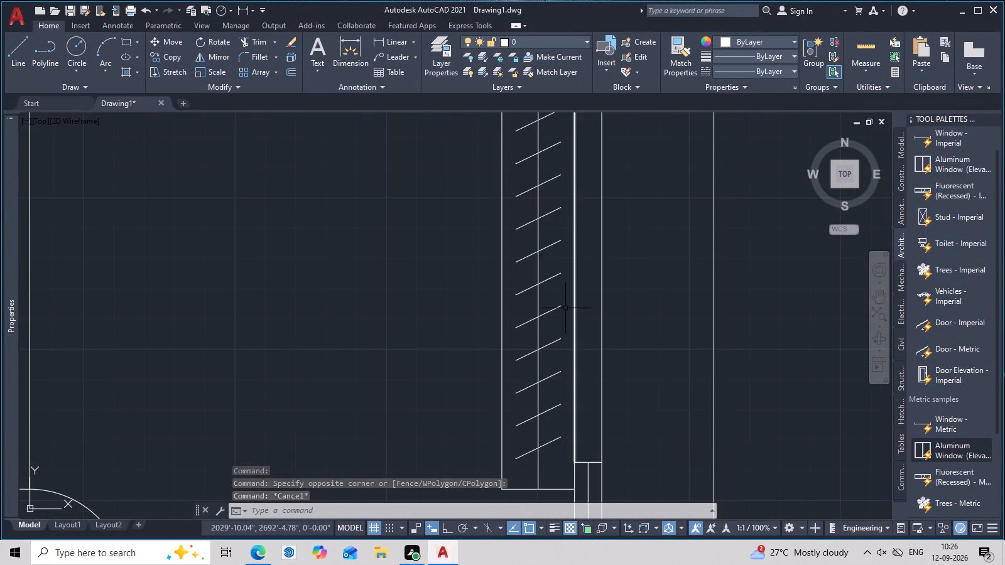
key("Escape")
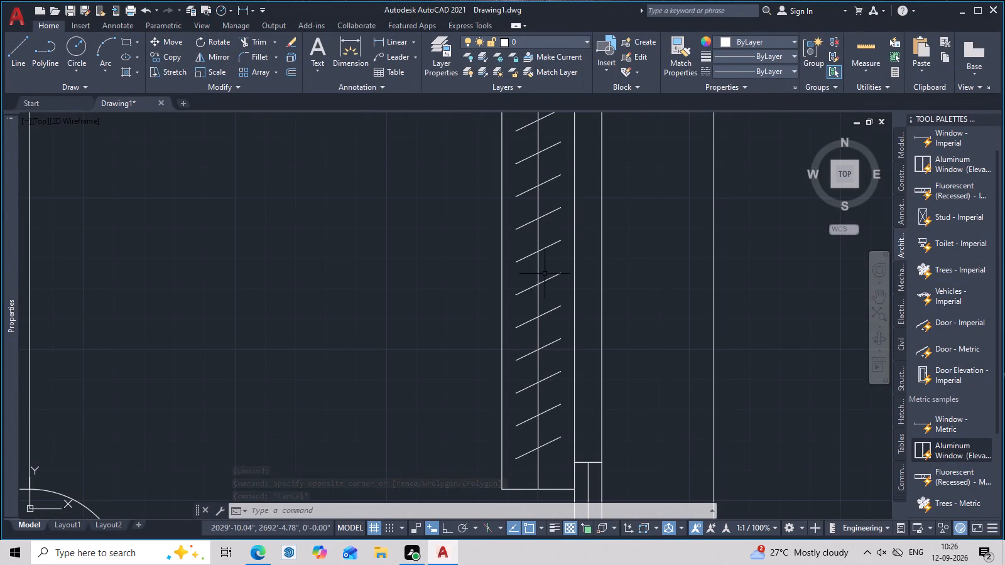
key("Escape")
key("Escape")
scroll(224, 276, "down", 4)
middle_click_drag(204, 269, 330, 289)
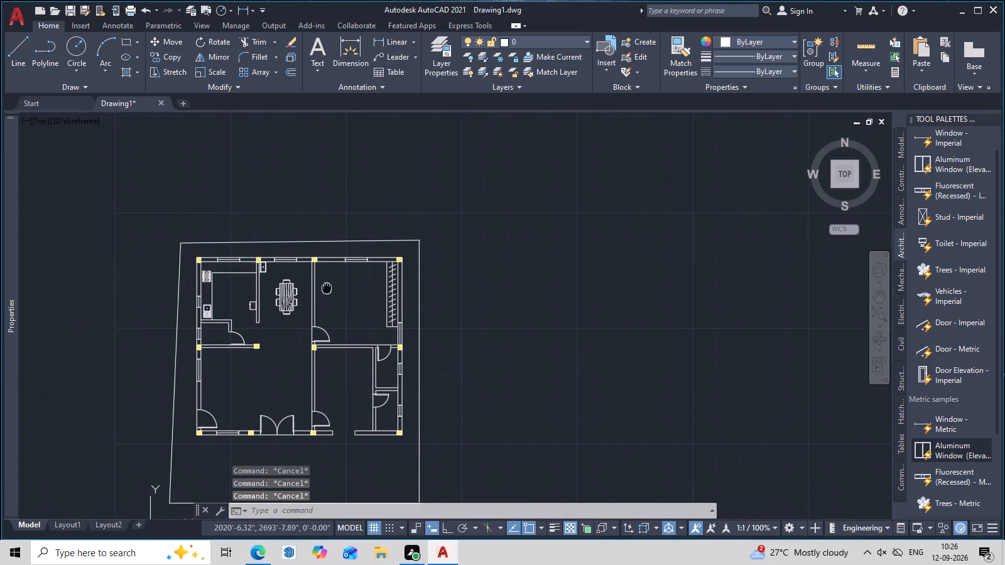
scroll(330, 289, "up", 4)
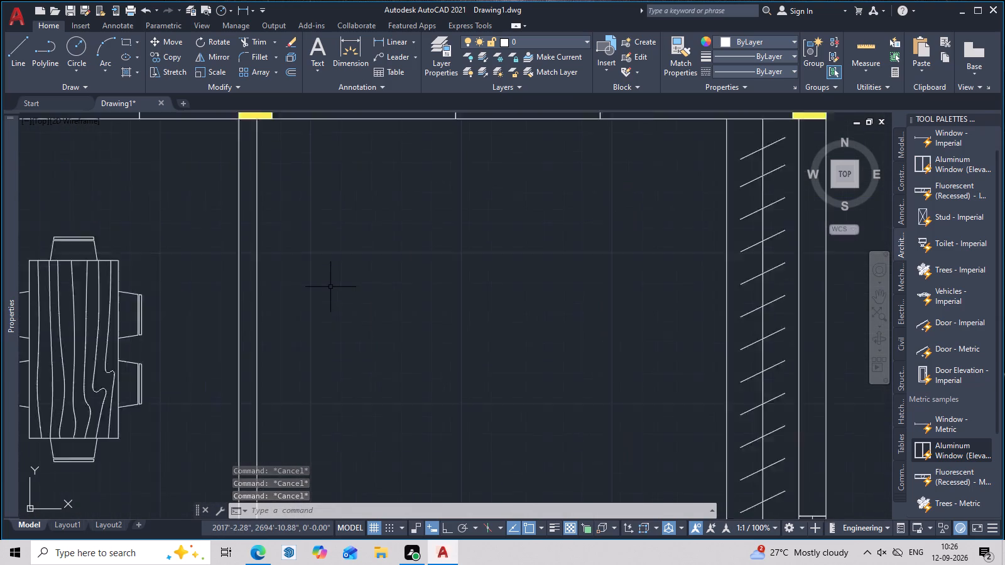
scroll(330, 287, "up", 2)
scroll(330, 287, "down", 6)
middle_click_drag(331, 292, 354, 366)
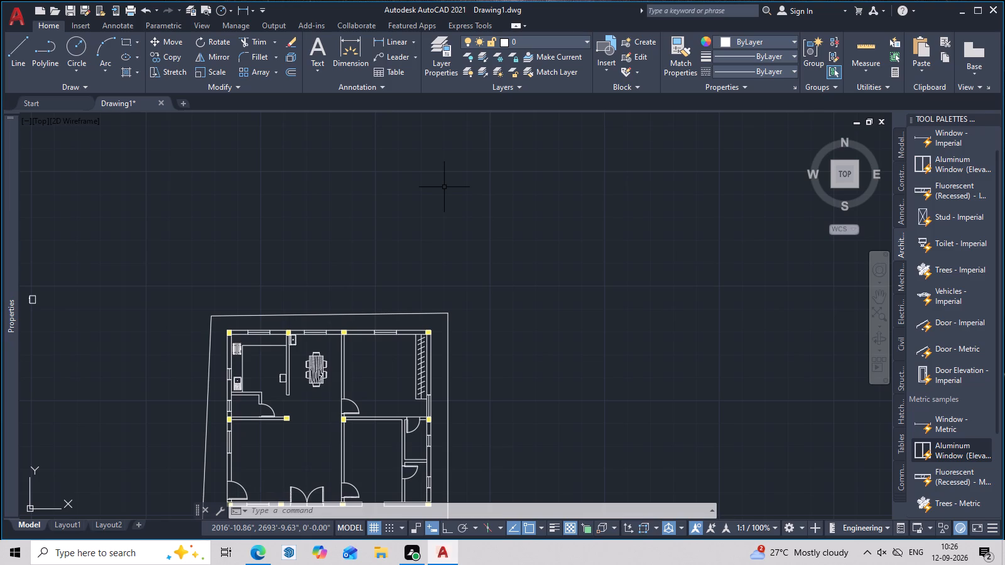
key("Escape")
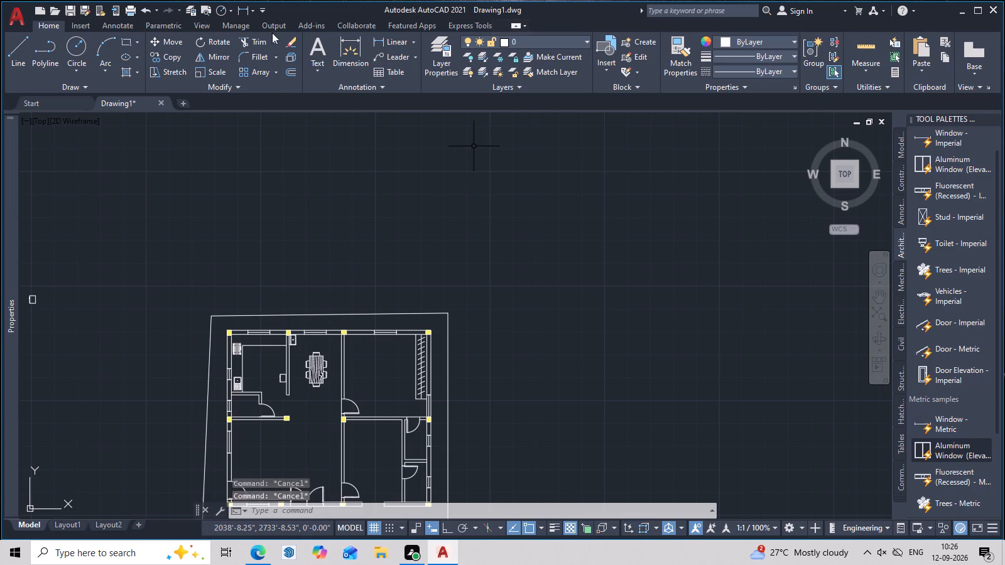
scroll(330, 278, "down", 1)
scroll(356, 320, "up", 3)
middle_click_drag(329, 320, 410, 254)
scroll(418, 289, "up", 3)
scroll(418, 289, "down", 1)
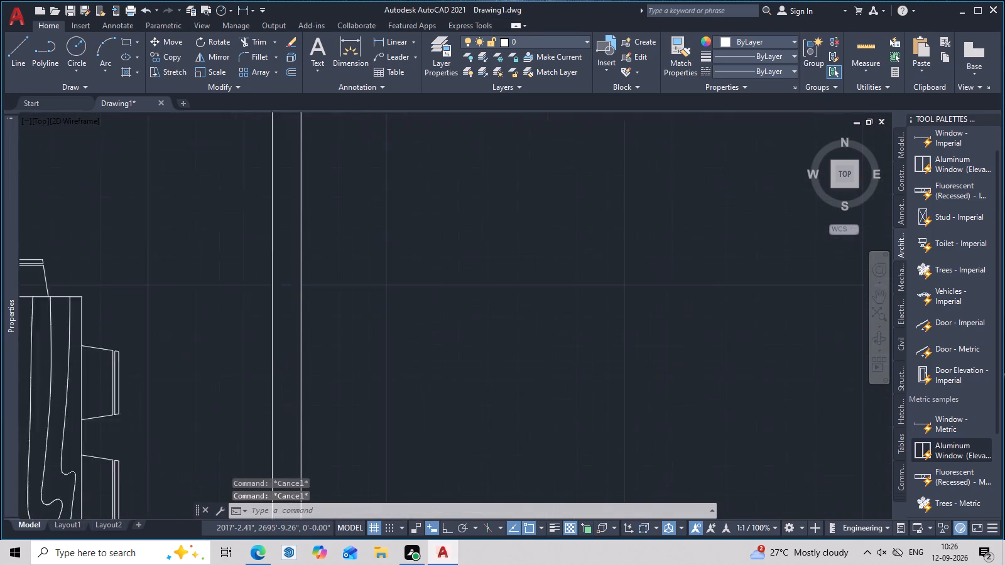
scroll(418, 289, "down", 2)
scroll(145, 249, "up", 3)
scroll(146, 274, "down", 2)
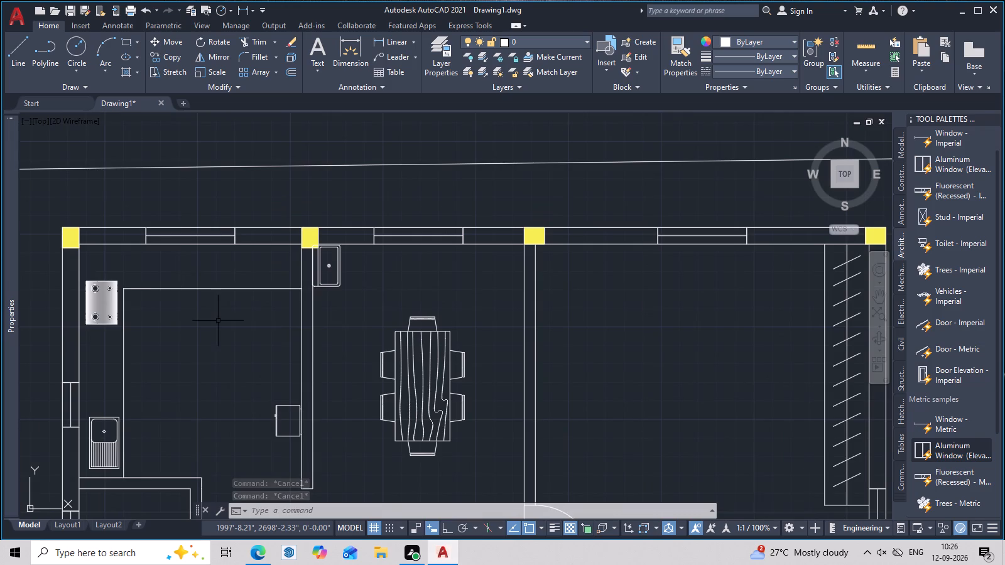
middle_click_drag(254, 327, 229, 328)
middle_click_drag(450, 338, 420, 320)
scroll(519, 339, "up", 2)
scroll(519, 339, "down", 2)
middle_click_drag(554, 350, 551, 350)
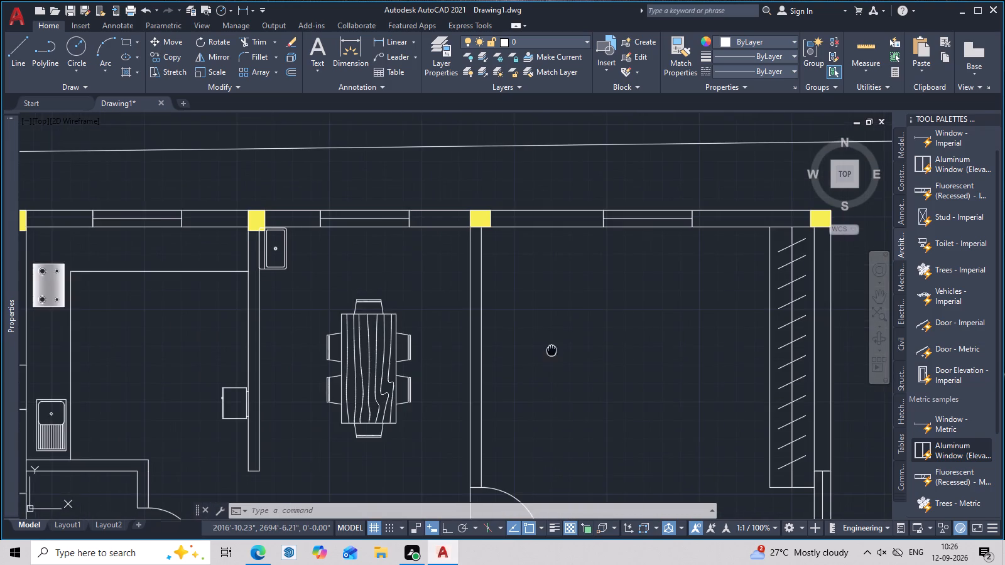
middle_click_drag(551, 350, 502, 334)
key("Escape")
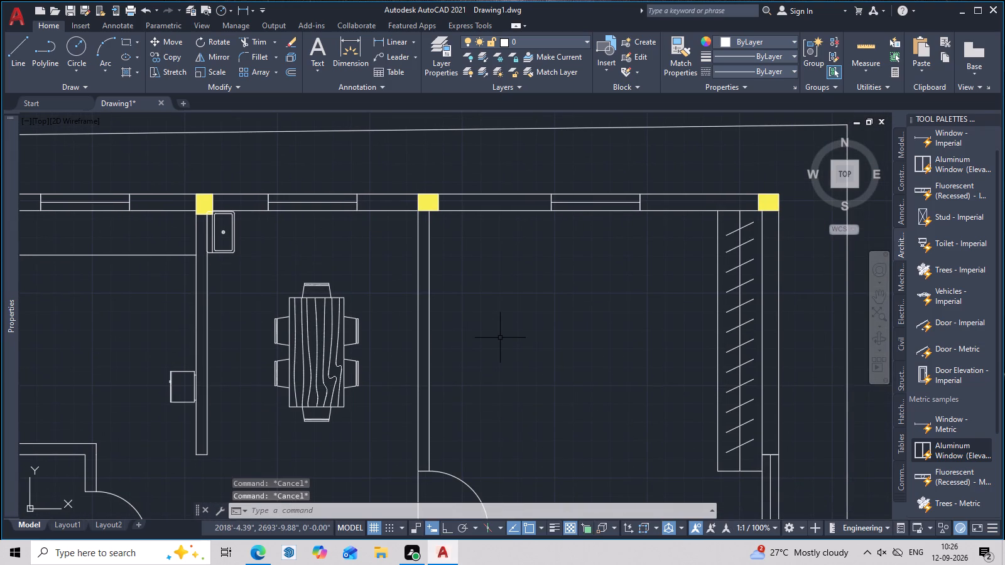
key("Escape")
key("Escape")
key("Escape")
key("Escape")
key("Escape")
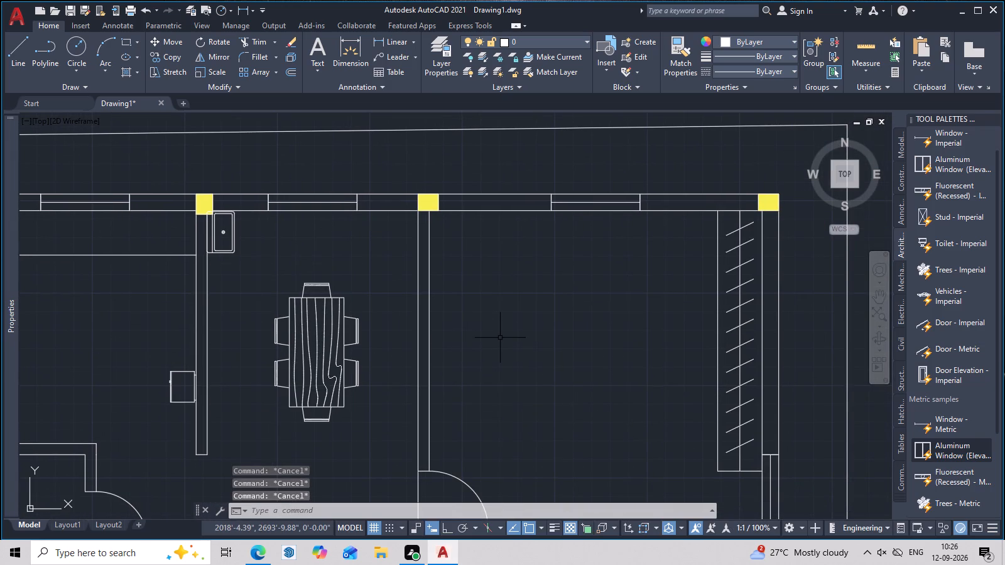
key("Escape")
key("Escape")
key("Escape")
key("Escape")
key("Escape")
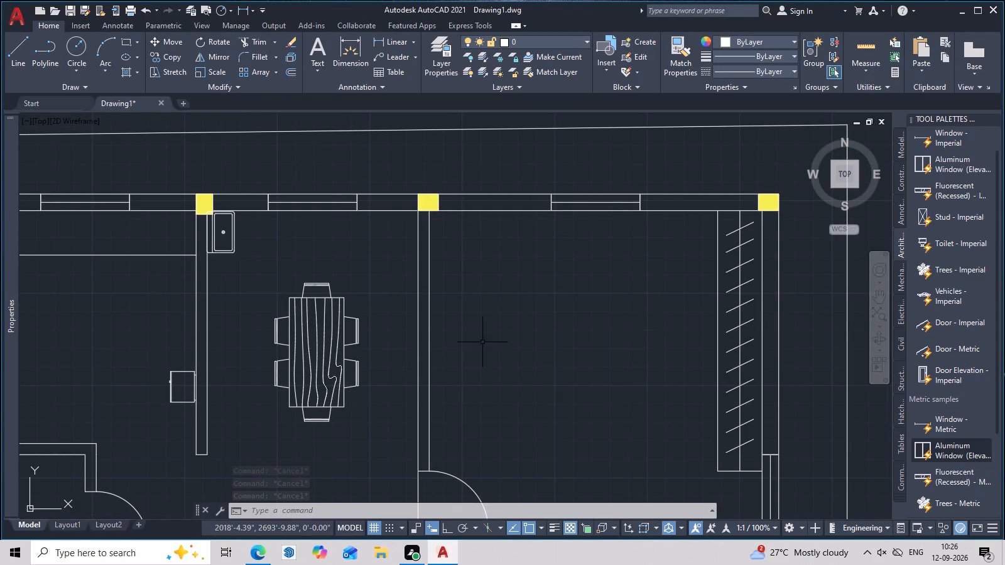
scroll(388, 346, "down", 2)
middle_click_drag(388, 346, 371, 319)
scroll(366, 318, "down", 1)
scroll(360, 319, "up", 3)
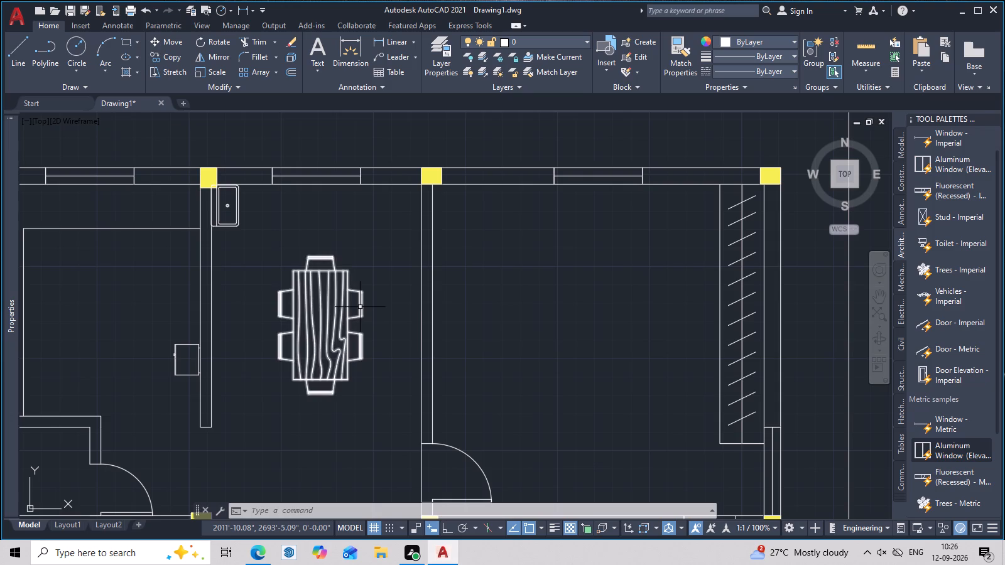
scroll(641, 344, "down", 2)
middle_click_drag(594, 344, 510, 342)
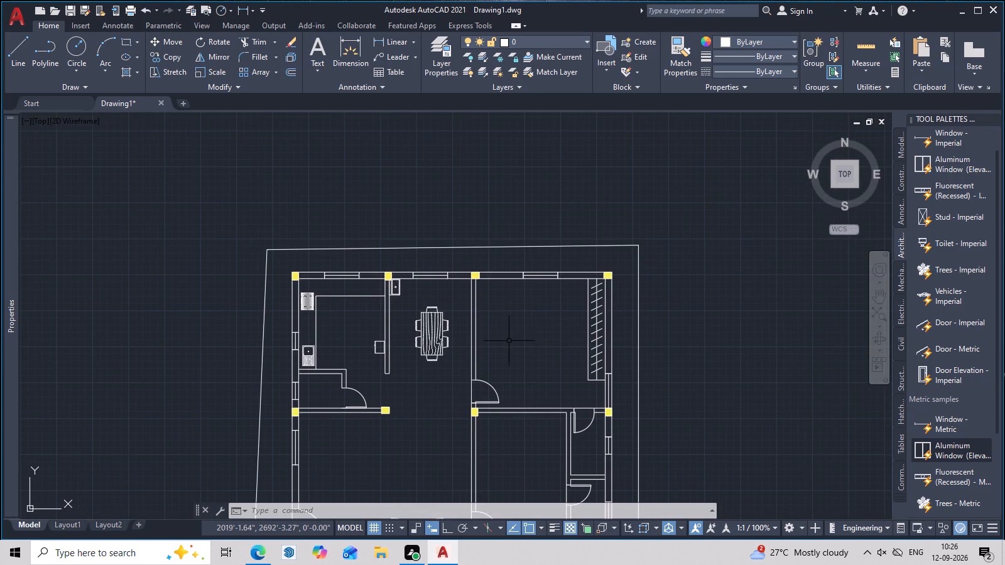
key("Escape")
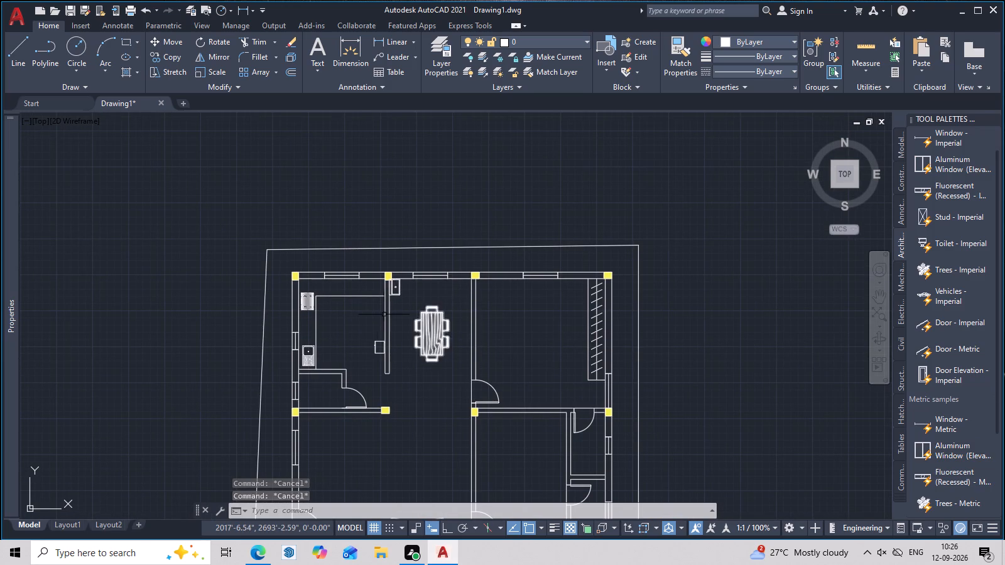
Insert the NEW BED.dwg block from the block libraries just outside the plan, above its upper-right corner.
middle_click_drag(518, 340, 496, 342)
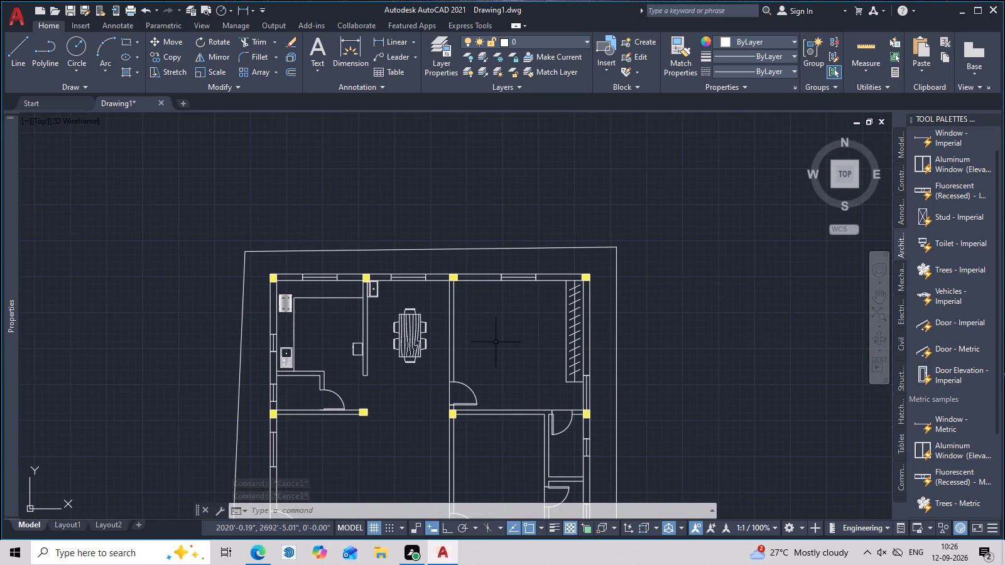
left_click(604, 73)
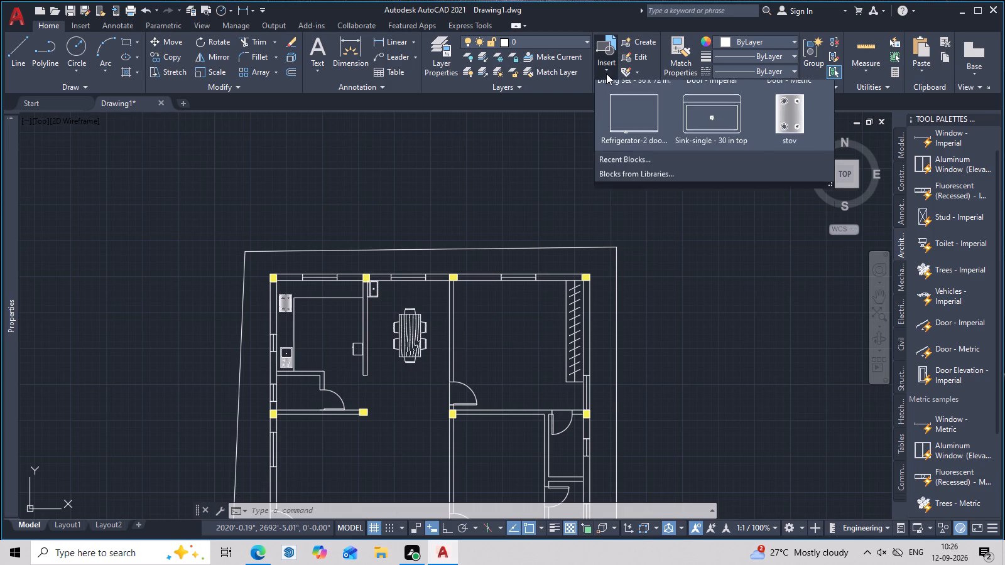
scroll(681, 144, "down", 3)
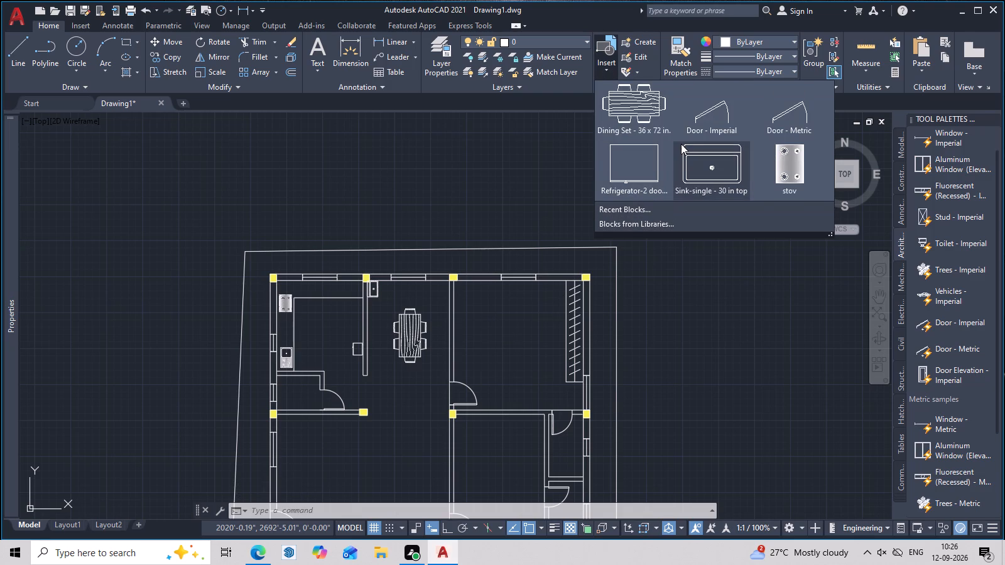
scroll(681, 144, "down", 1)
left_click(671, 223)
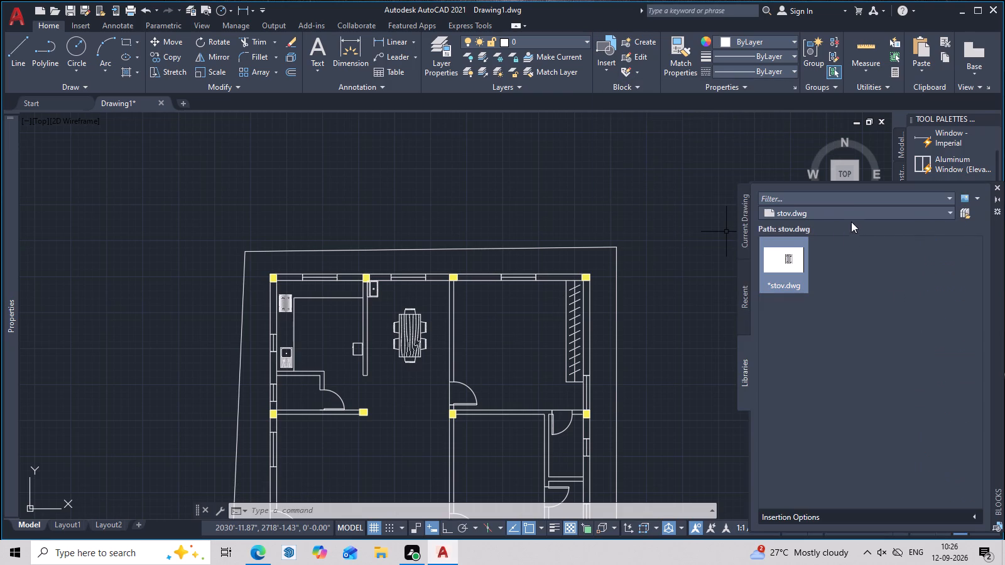
left_click(853, 208)
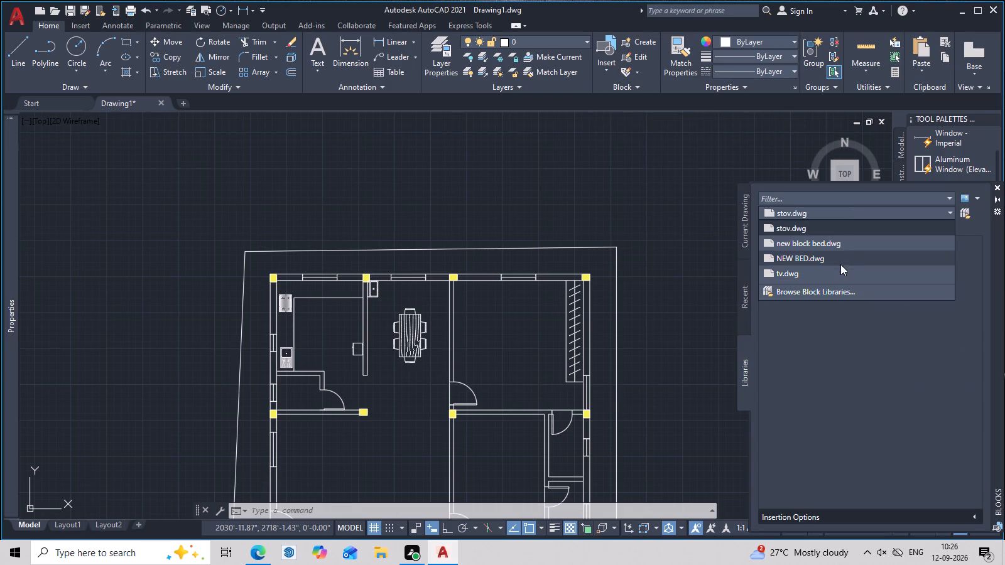
left_click(840, 254)
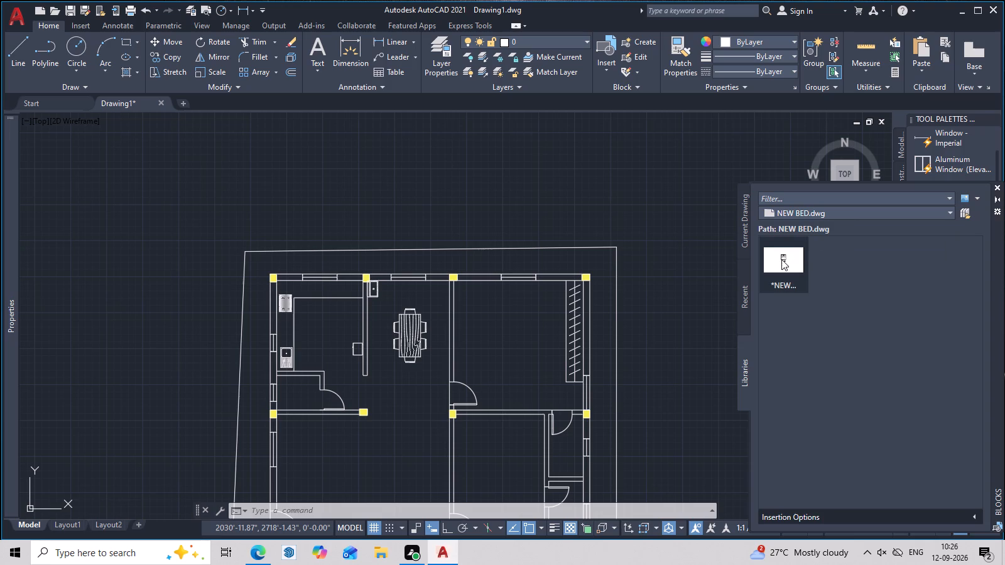
left_click_drag(786, 257, 649, 223)
left_click_drag(639, 219, 450, 180)
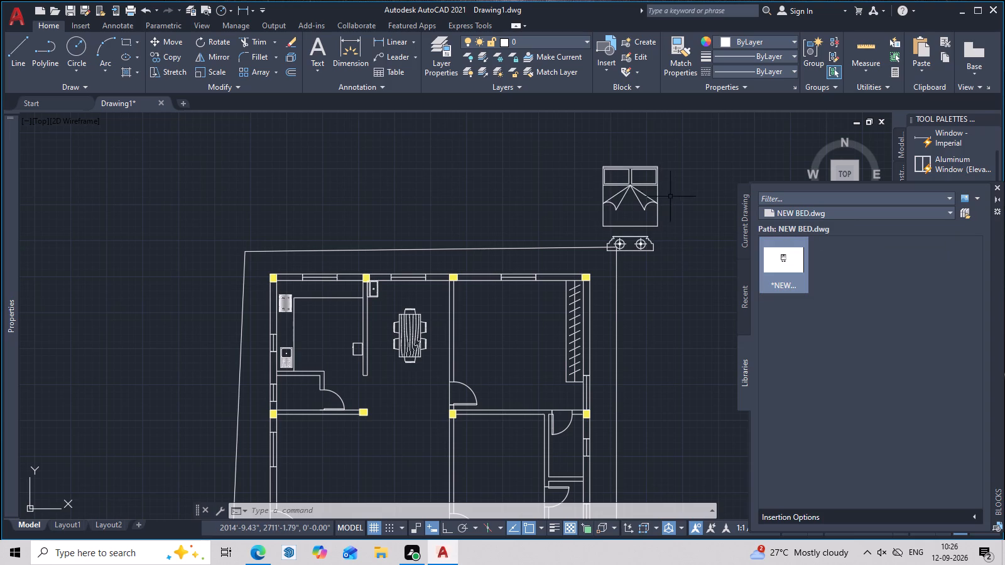
left_click(651, 244)
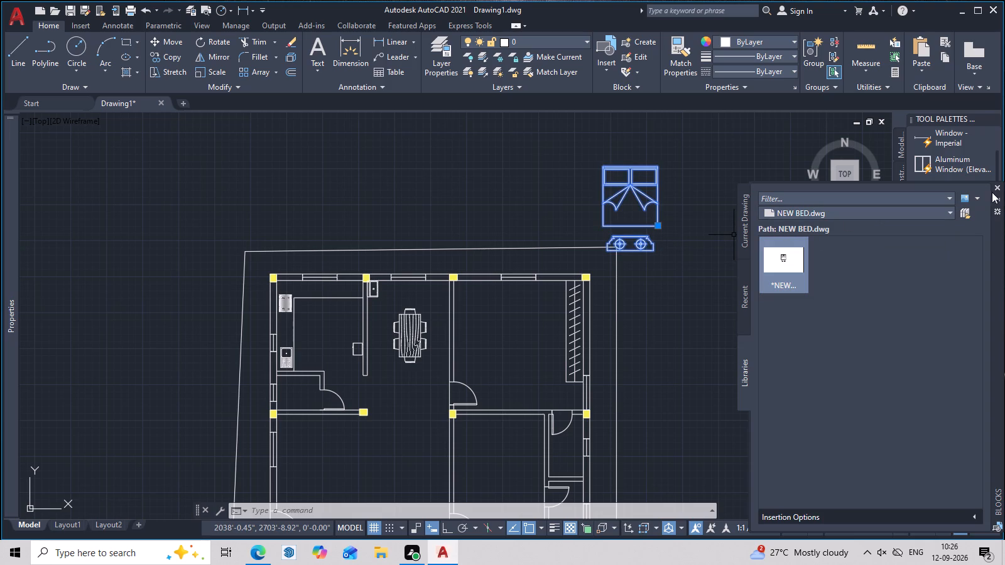
Close the block libraries palette.
left_click(997, 189)
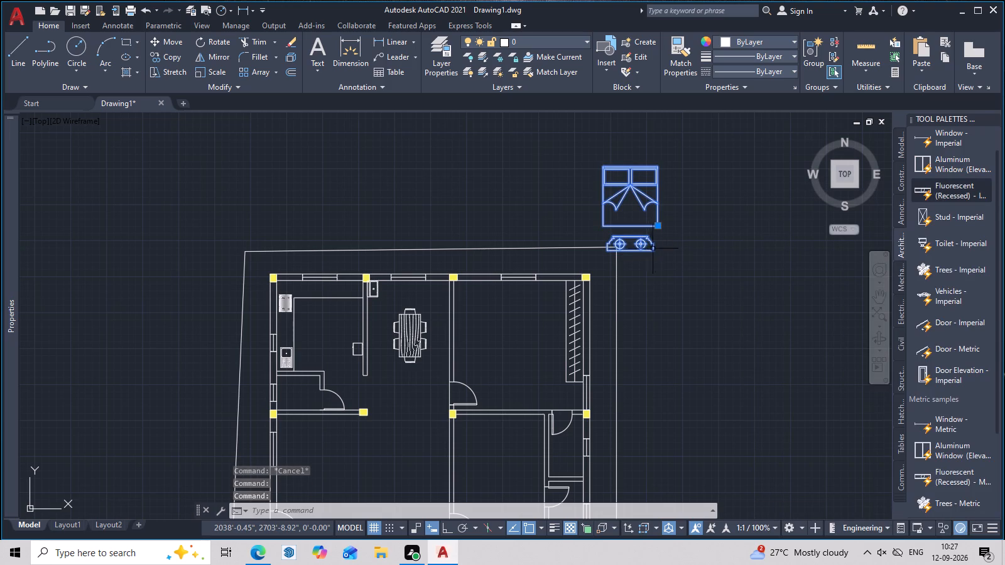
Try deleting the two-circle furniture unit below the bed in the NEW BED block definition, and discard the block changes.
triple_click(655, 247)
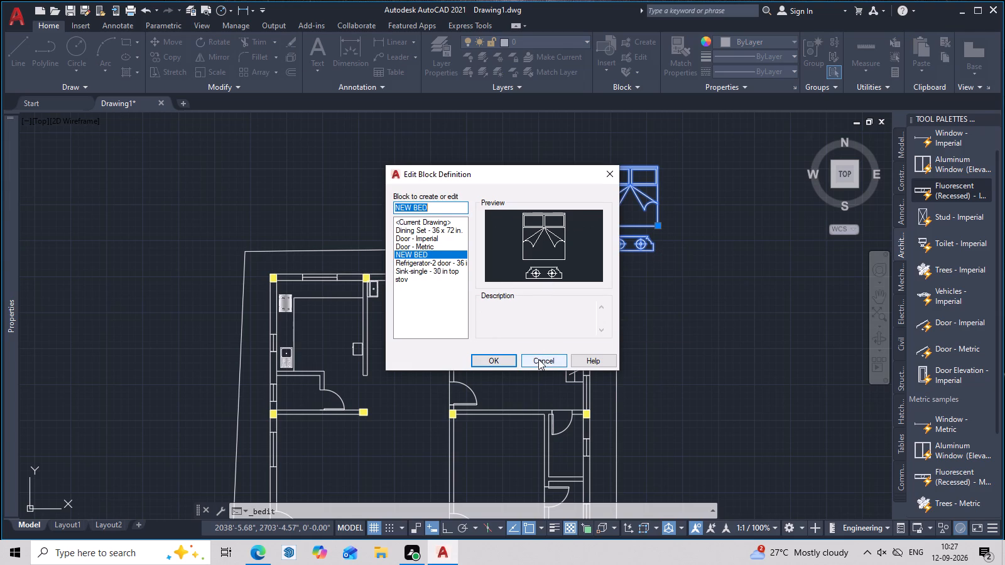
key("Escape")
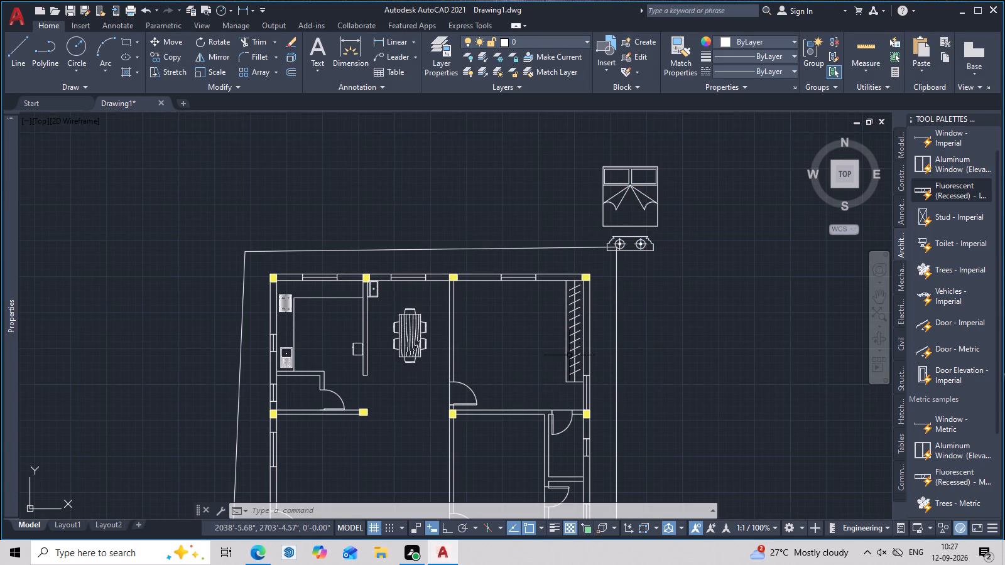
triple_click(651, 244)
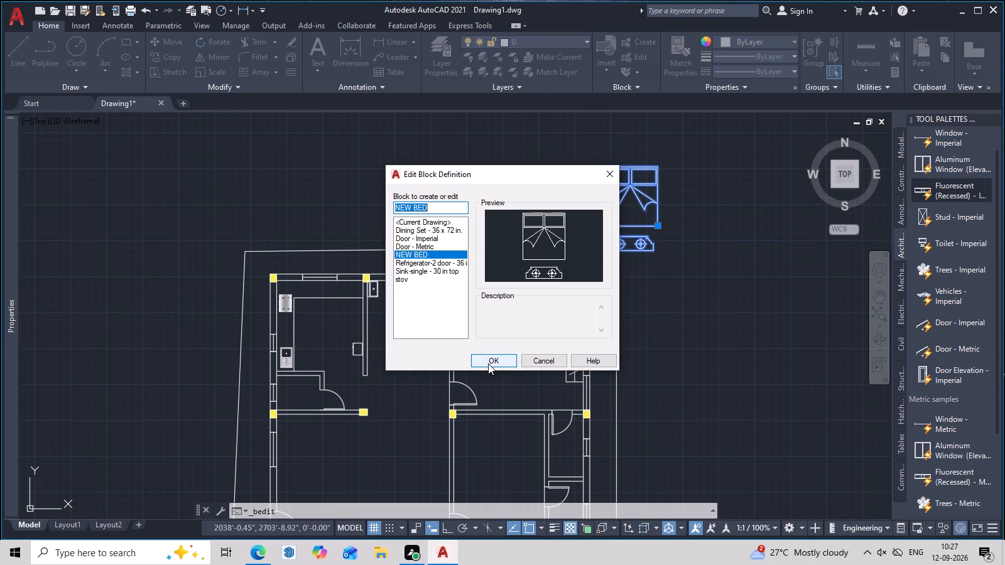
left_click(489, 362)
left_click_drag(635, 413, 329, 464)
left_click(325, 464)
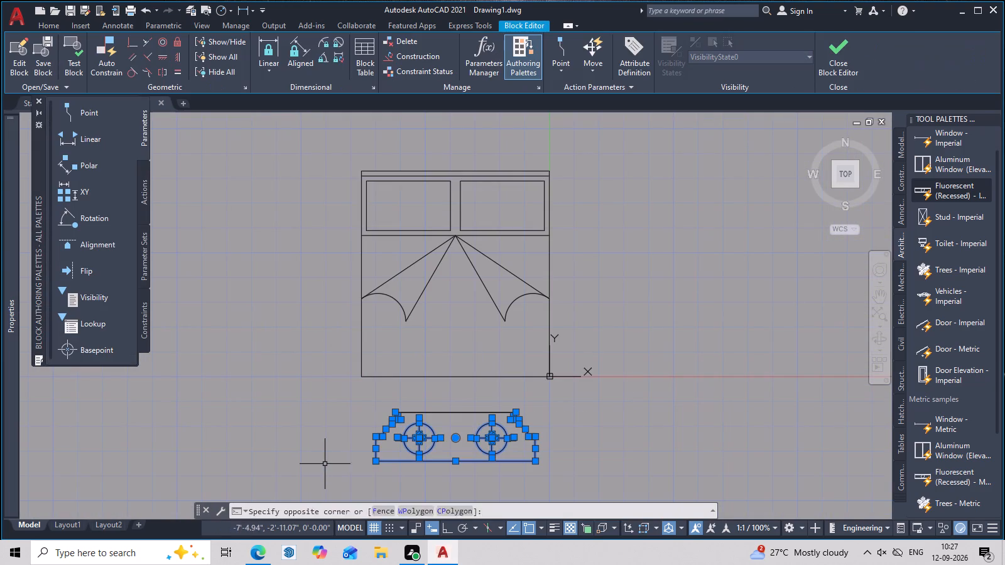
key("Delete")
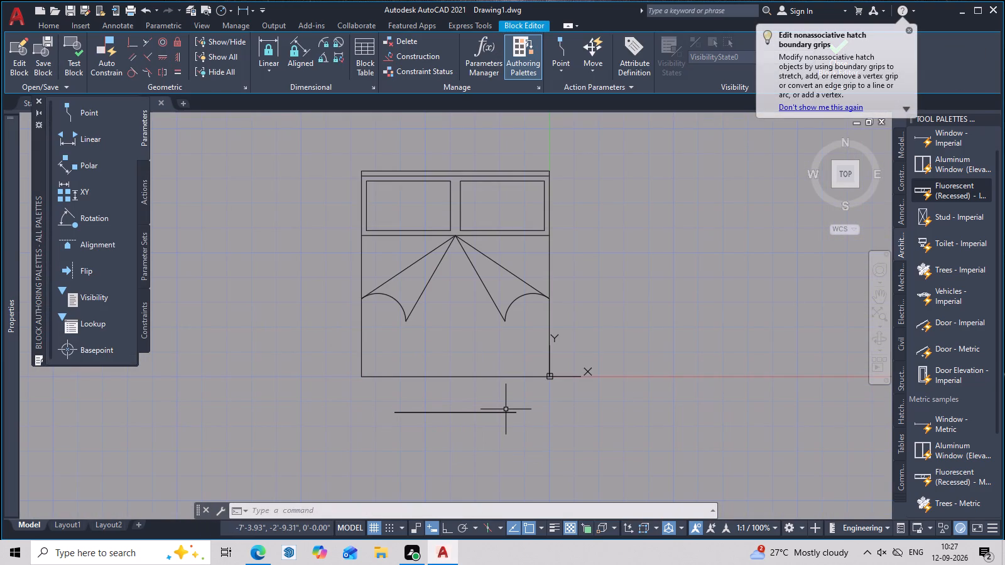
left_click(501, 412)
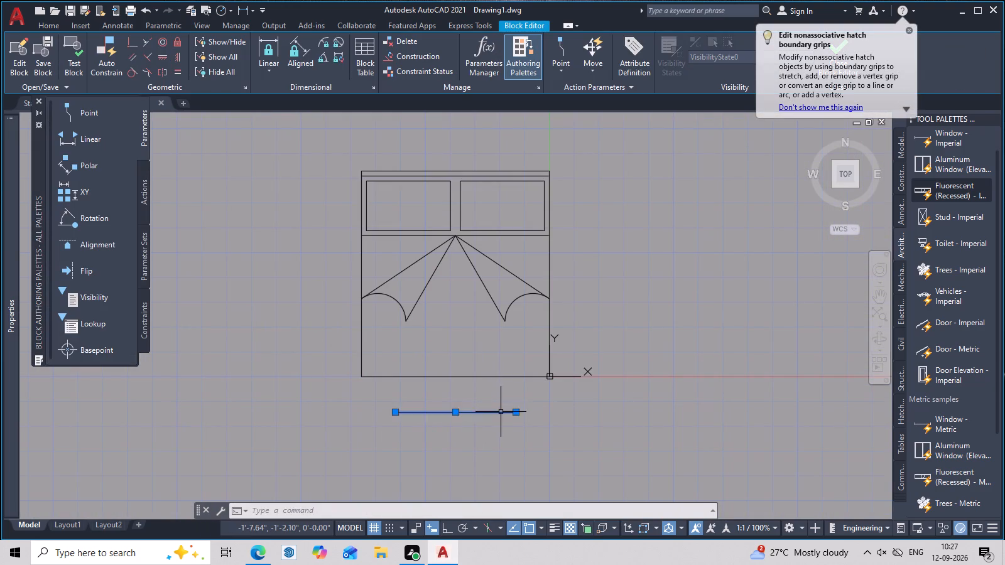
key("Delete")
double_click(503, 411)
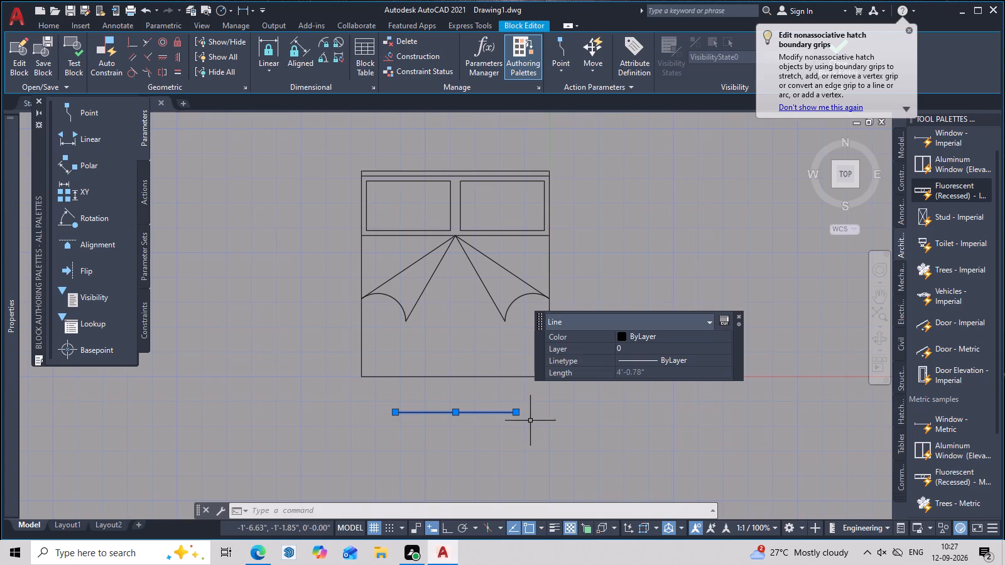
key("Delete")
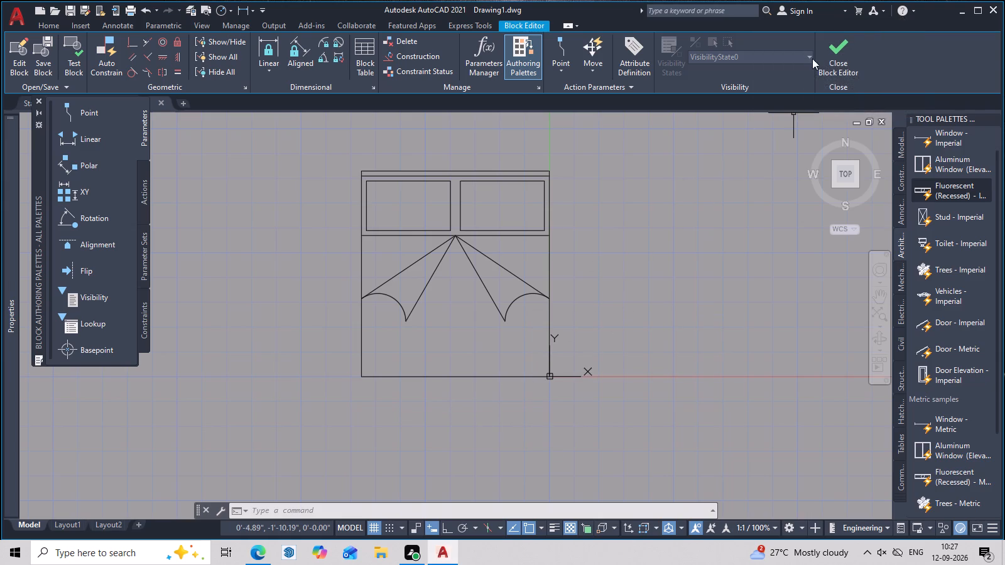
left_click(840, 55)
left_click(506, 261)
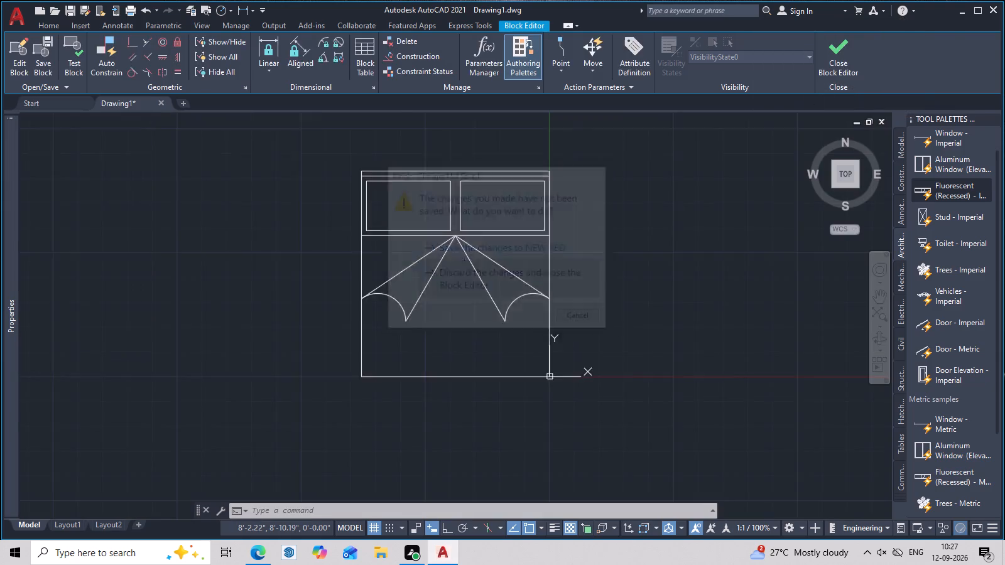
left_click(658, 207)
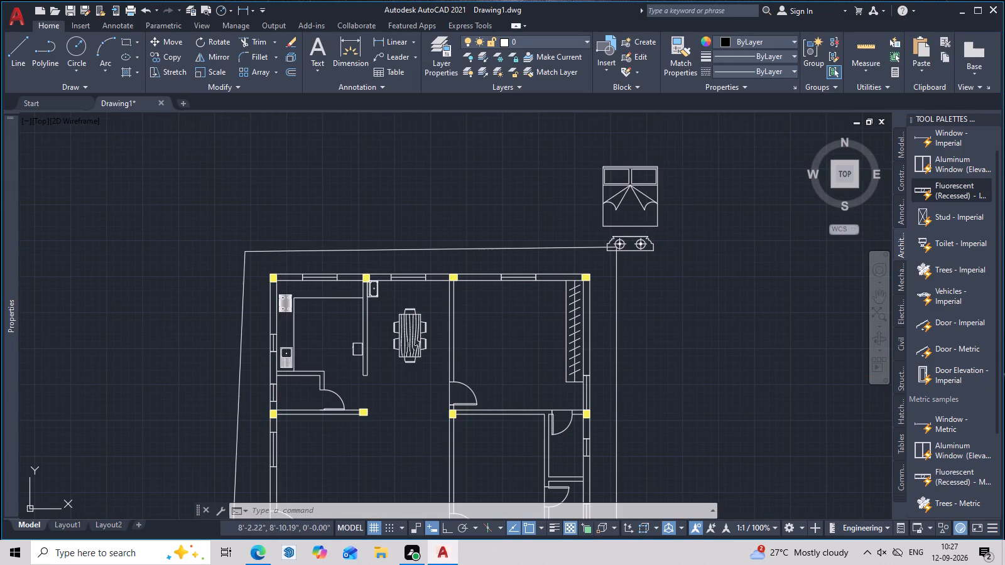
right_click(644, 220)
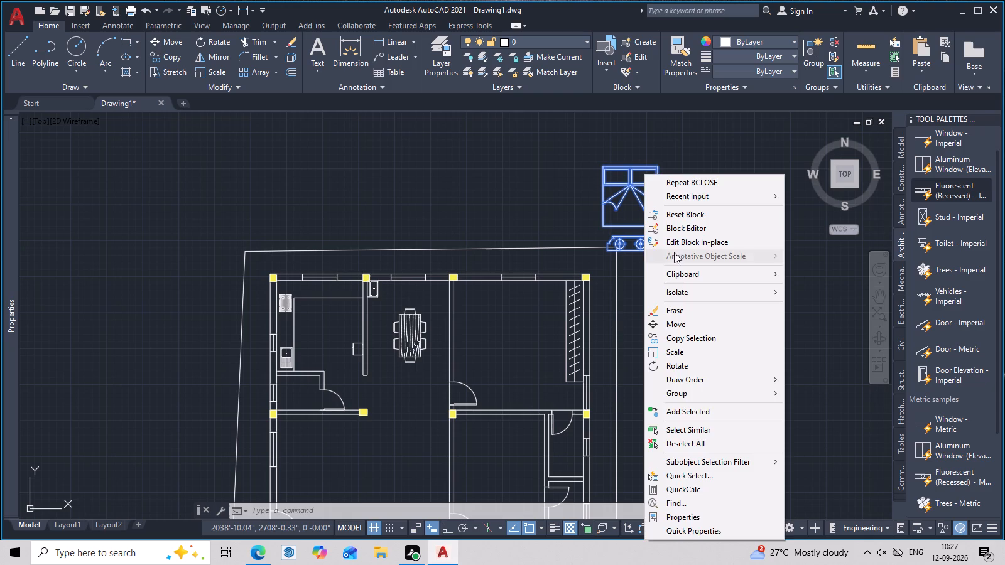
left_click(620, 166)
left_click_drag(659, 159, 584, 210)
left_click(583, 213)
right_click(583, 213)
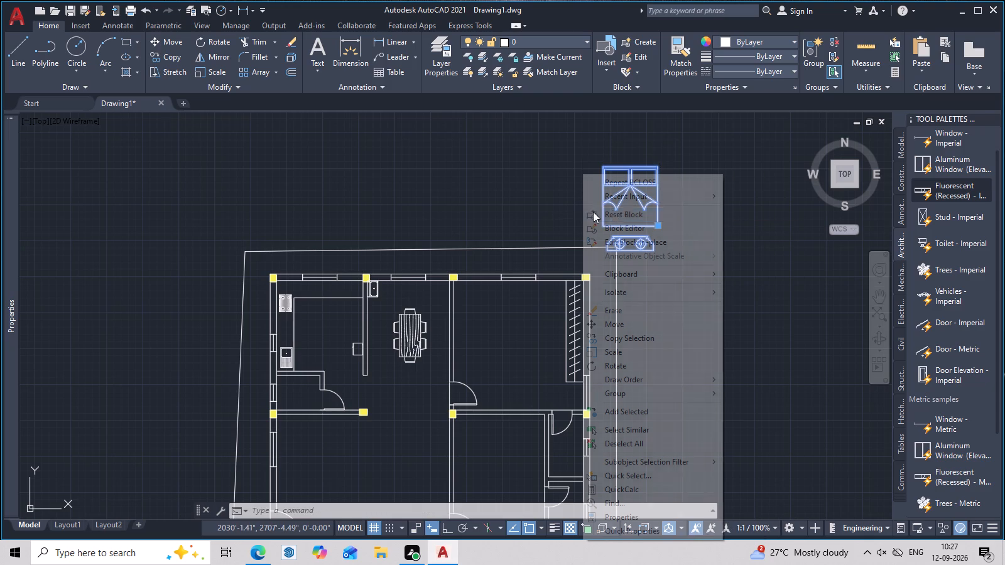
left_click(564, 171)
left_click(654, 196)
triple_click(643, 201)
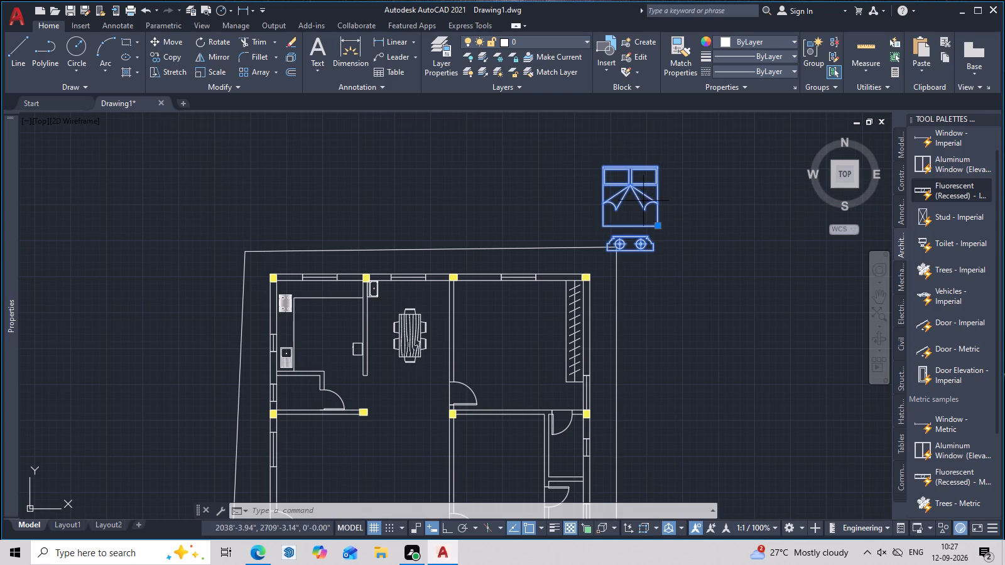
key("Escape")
Open the NEW BED block definition for editing and delete every part of the two-circle furniture unit below the bed.
triple_click(659, 207)
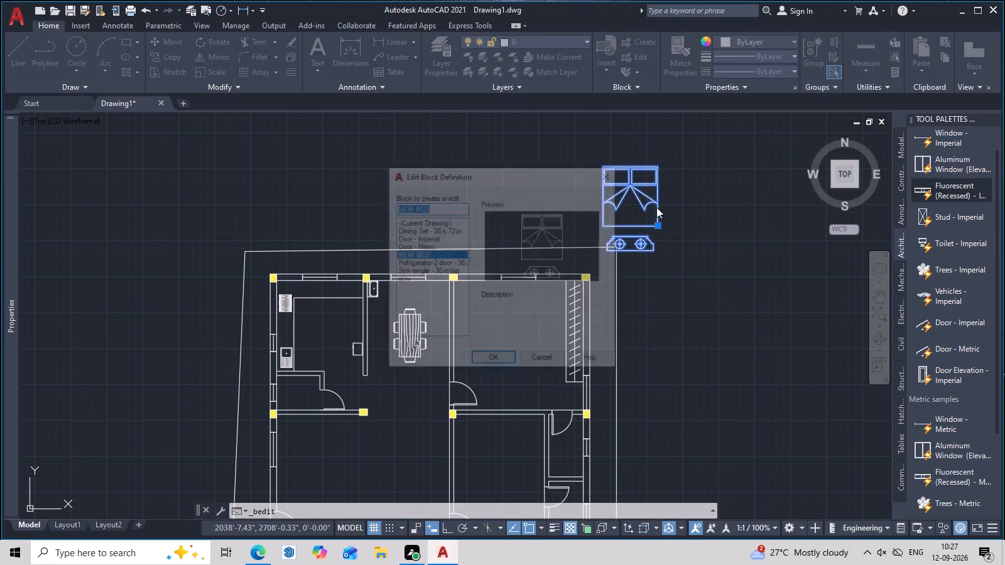
left_click(496, 360)
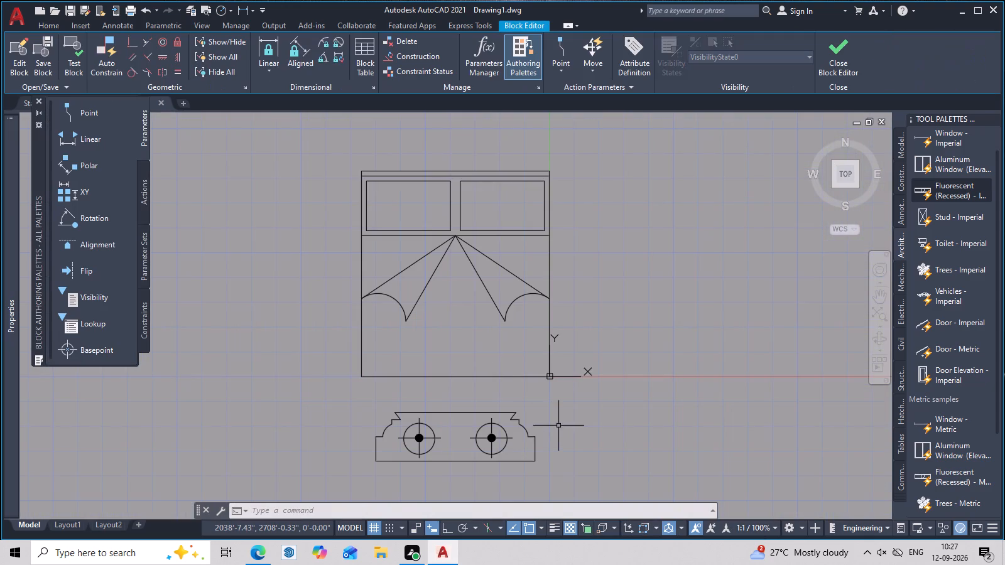
left_click_drag(558, 426, 335, 490)
key("Delete")
left_click_drag(632, 395, 347, 464)
key("Delete")
left_click_drag(597, 431, 566, 434)
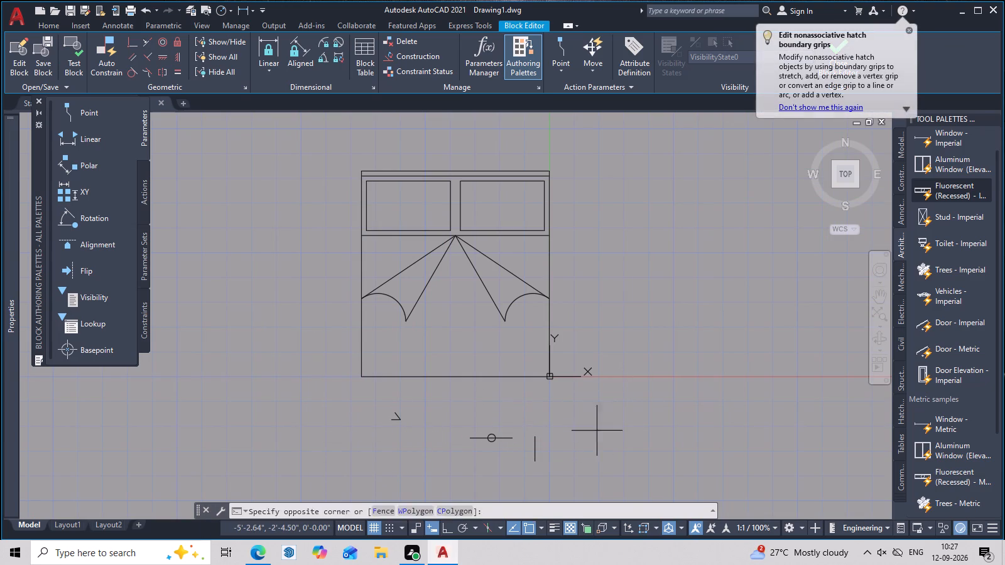
left_click_drag(566, 434, 420, 459)
key("Delete")
left_click_drag(514, 421, 472, 459)
key("Delete")
left_click(472, 460)
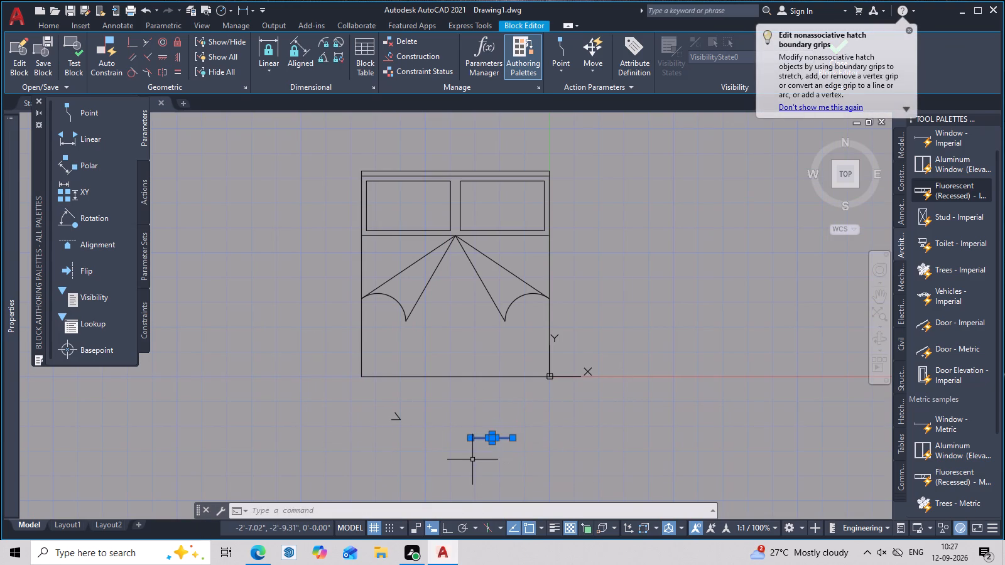
key("Delete")
left_click_drag(413, 405, 388, 434)
left_click(388, 434)
key("Delete")
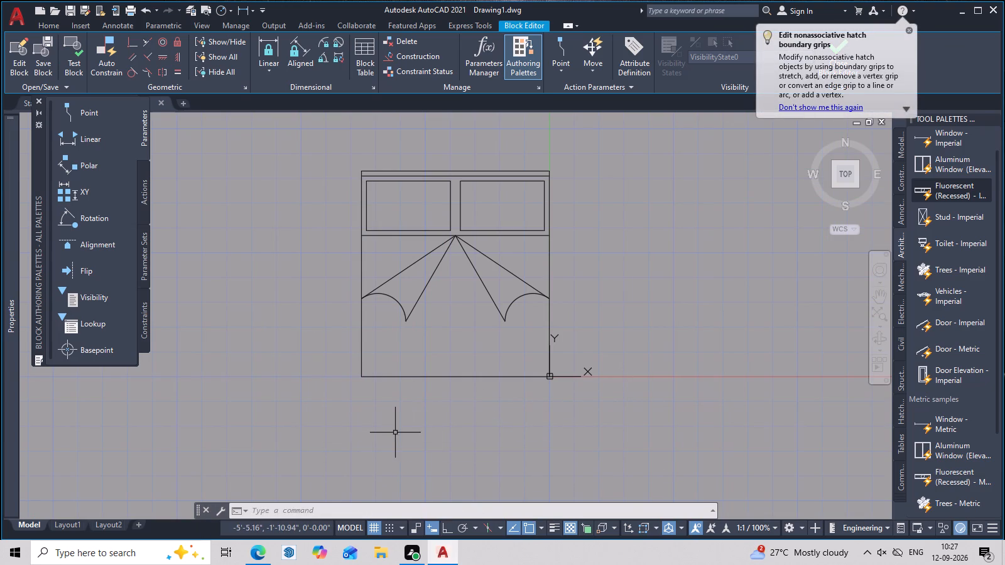
scroll(399, 431, "up", 2)
scroll(399, 431, "down", 1)
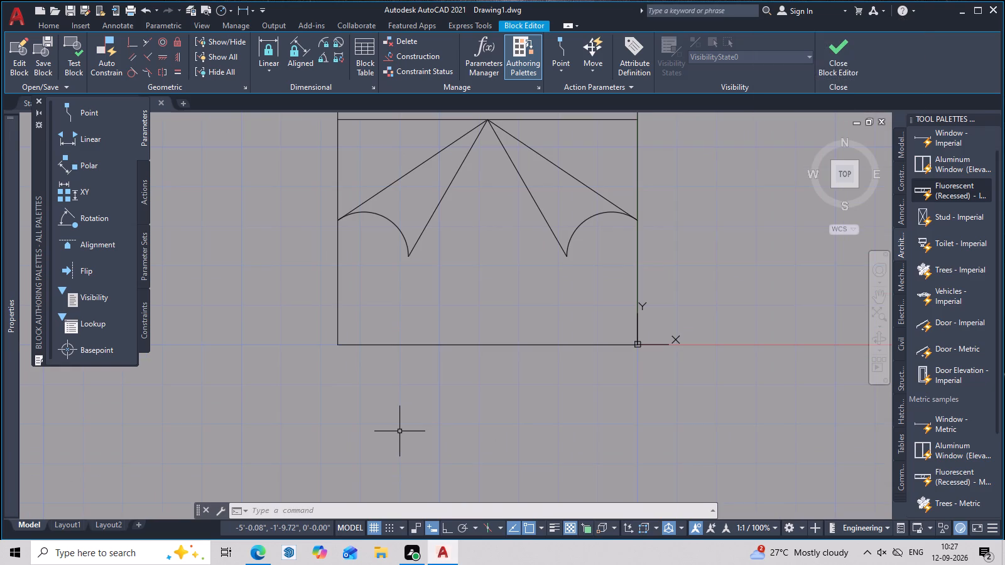
key("Escape")
Close the Block Editor, saving the changes to NEW BED.
left_click(843, 46)
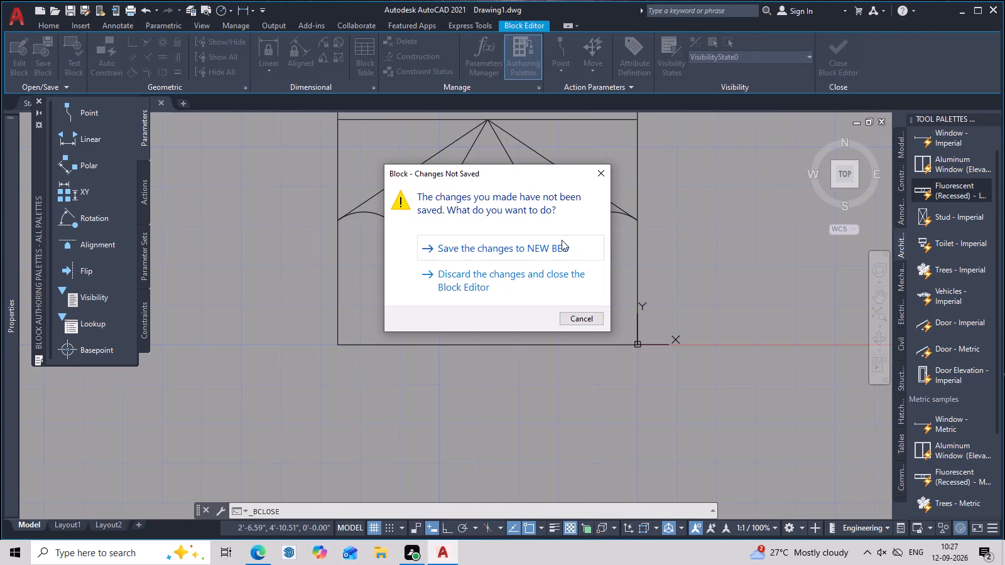
double_click(562, 240)
Copy the bed from its headboard midpoint into the upper-right room, against the top wall's inner face, centred on the window.
left_click(664, 176)
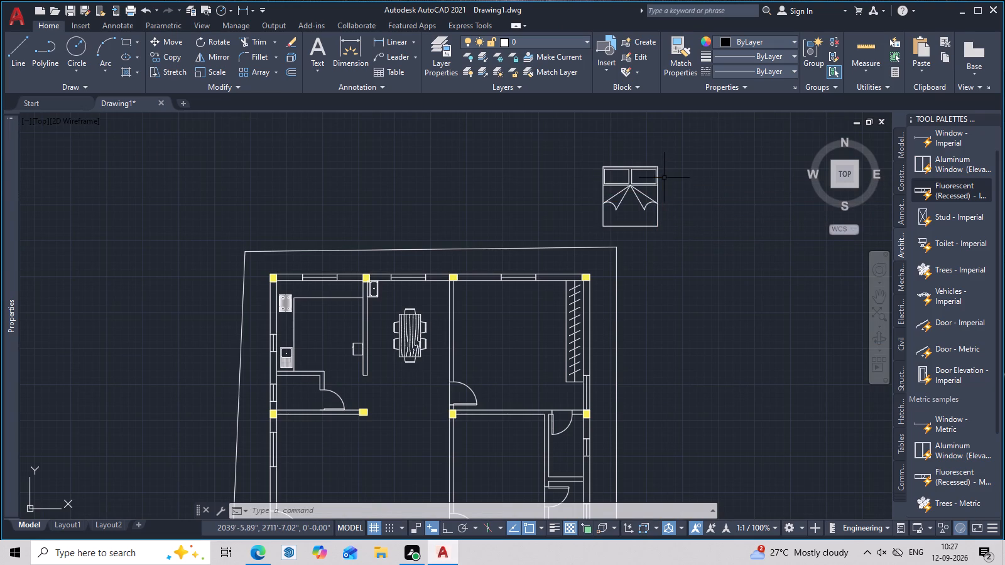
left_click(660, 183)
left_click(651, 189)
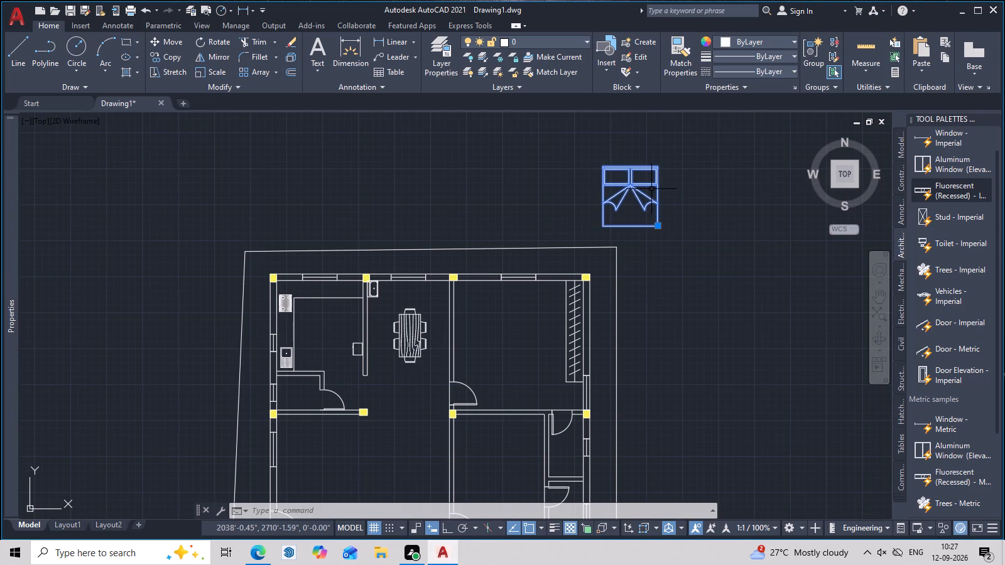
type("co")
key("space")
scroll(628, 137, "up", 2)
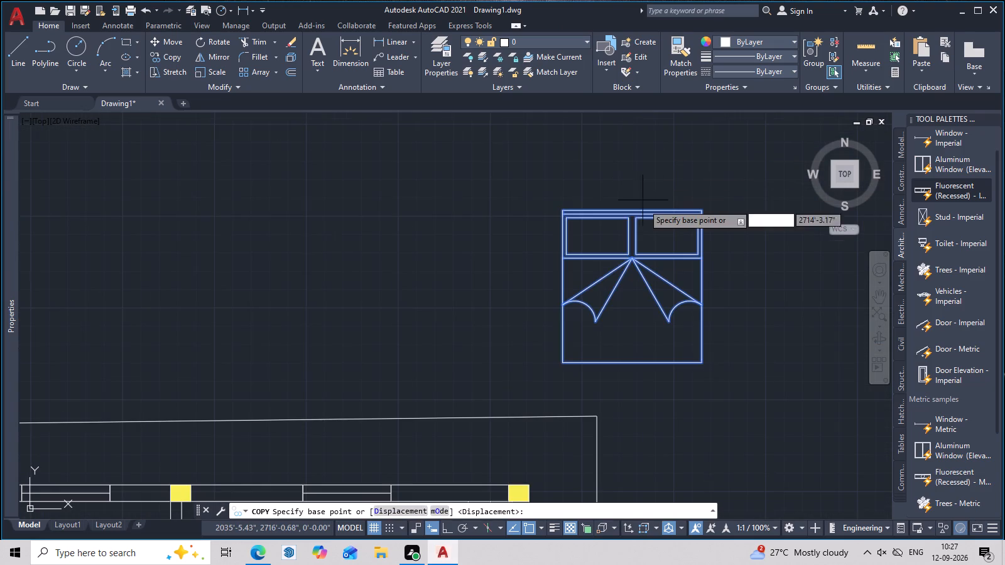
scroll(634, 209, "up", 3)
double_click(628, 215)
scroll(585, 249, "down", 3)
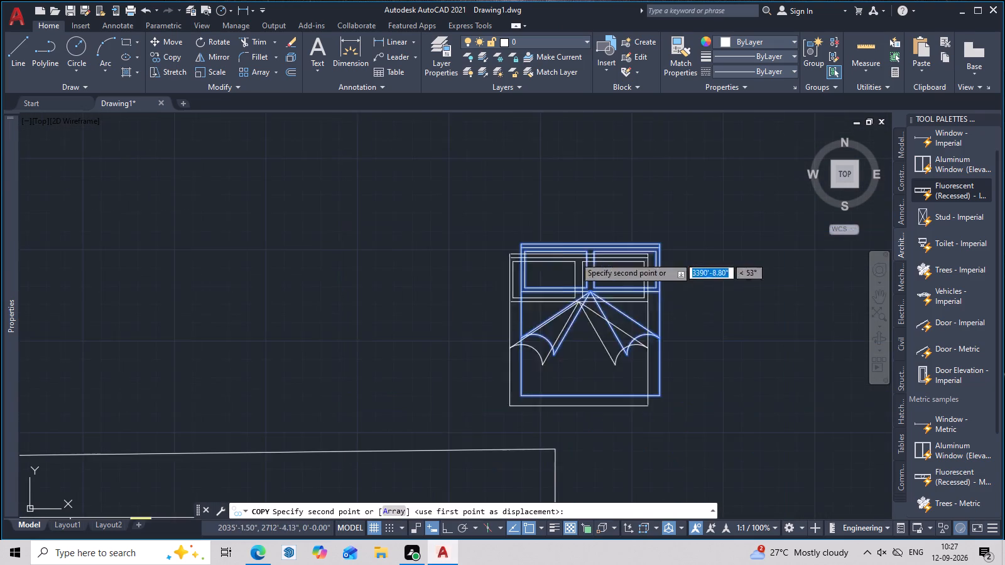
middle_click_drag(520, 329, 722, 96)
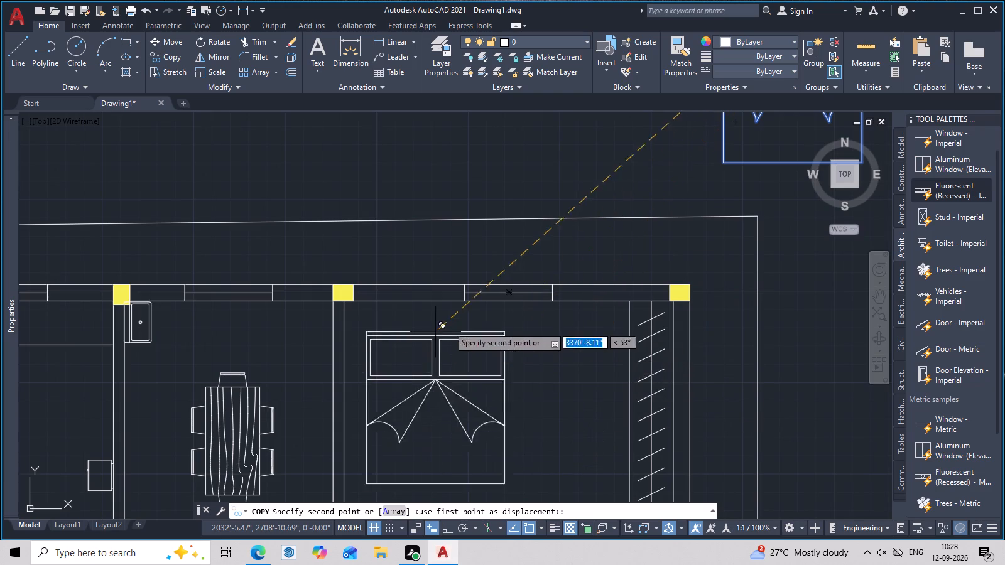
scroll(537, 291, "up", 2)
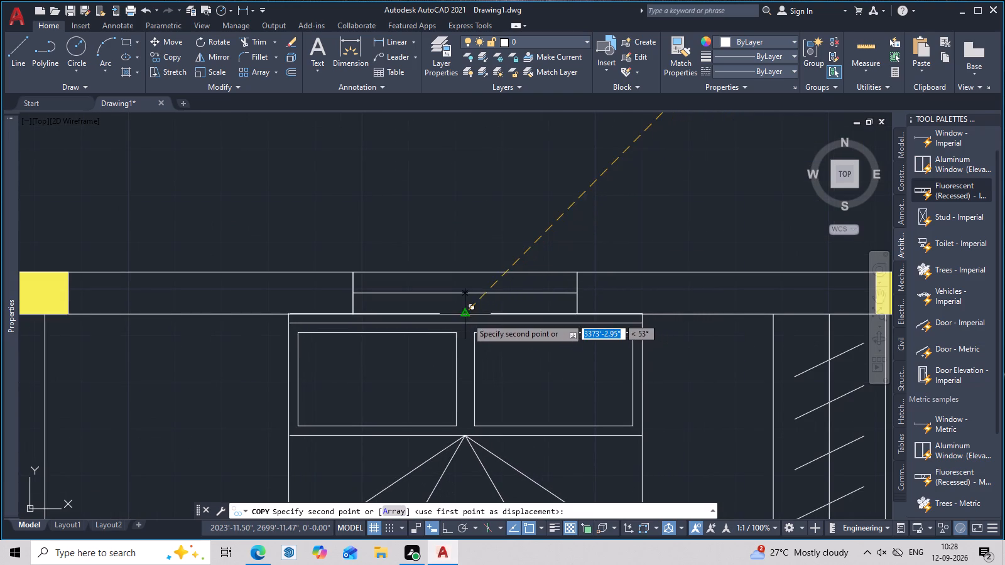
left_click(467, 318)
scroll(472, 345, "down", 5)
middle_click_drag(489, 438, 518, 200)
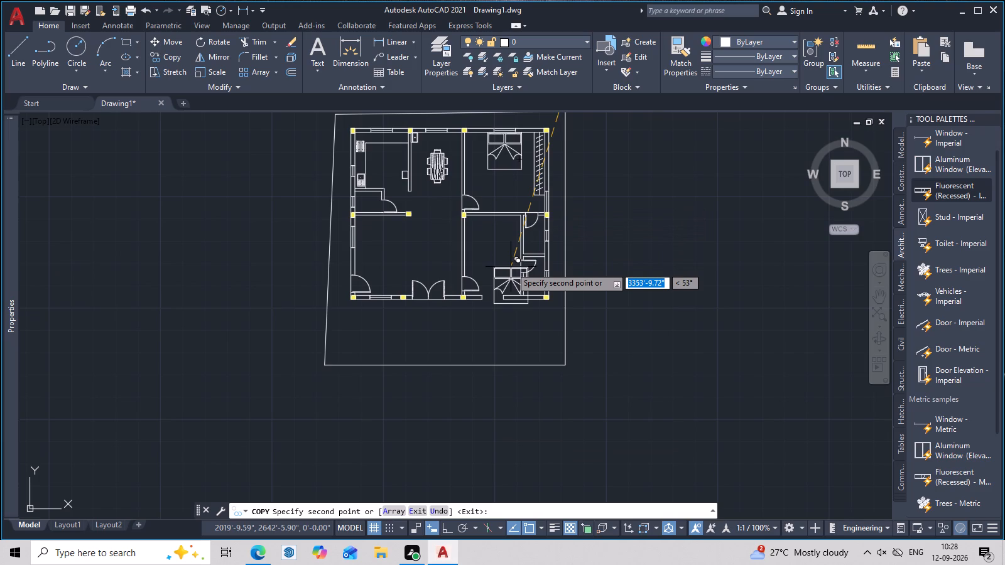
scroll(525, 264, "down", 1)
middle_click_drag(666, 283, 582, 324)
key("Escape")
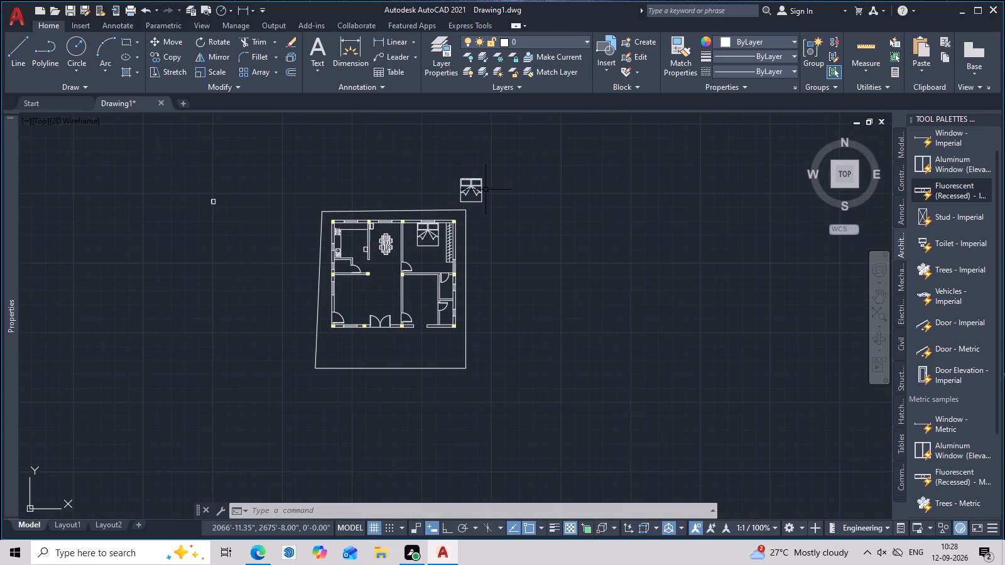
Rotate the original bed outside the plan 90 degrees counterclockwise about its upper-right corner.
left_click(483, 191)
type("ro")
key("space")
scroll(516, 181, "up", 4)
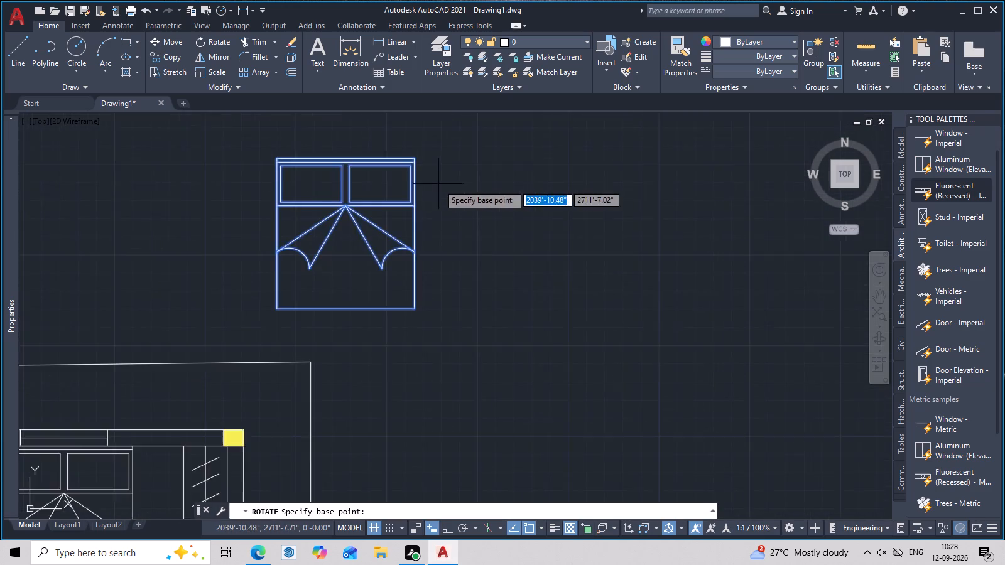
middle_click_drag(444, 196, 543, 239)
left_click(513, 199)
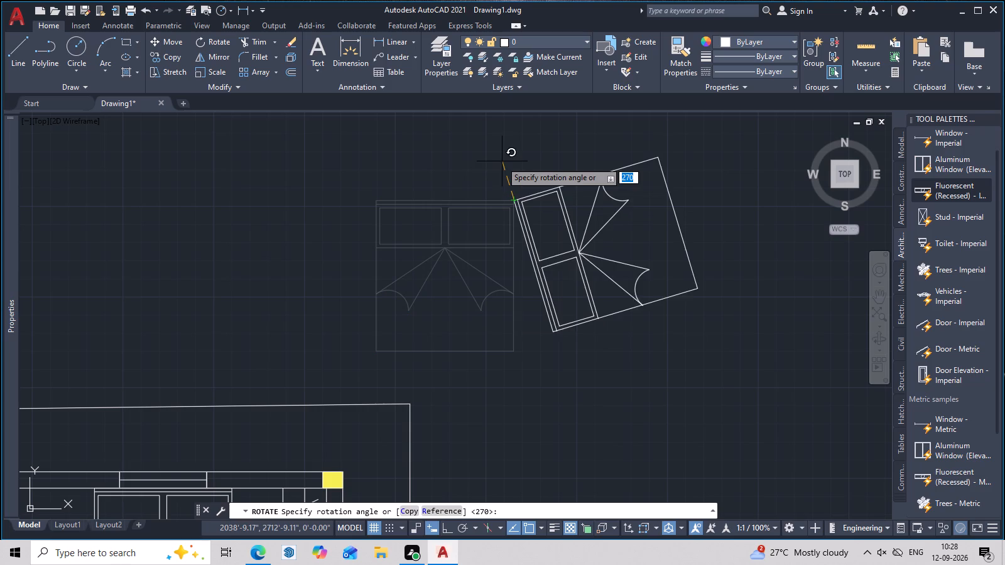
left_click(509, 168)
right_click(509, 168)
Copy the rotated bed from its headboard midpoint into the lower-right bedroom, against the left wall's inner face between the column and door.
left_click(688, 251)
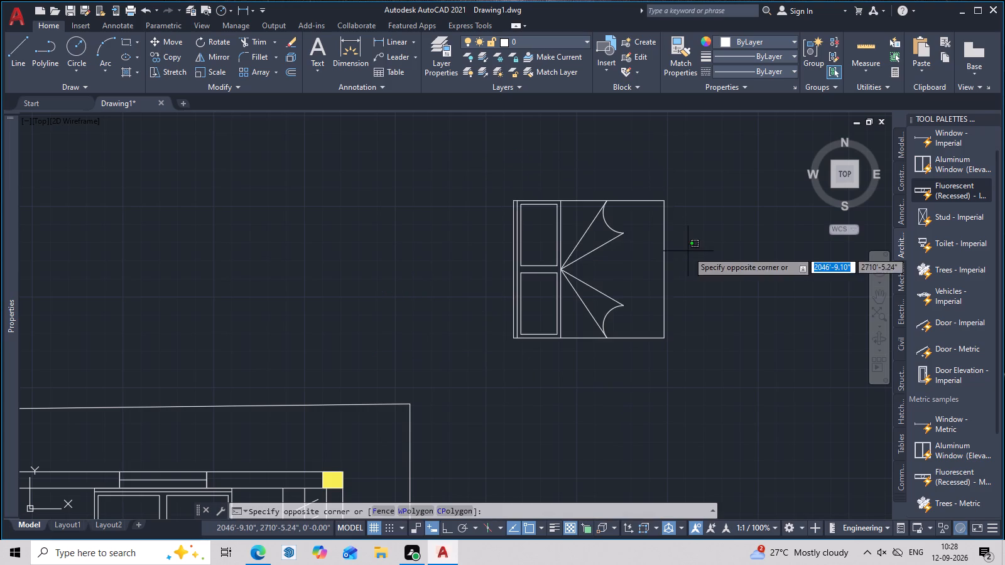
left_click_drag(640, 260, 446, 269)
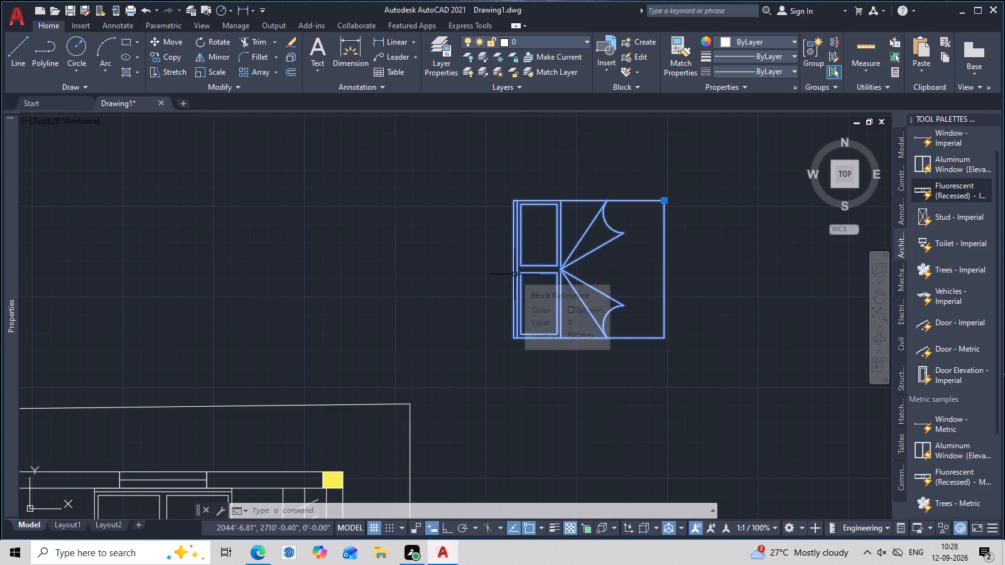
type("co")
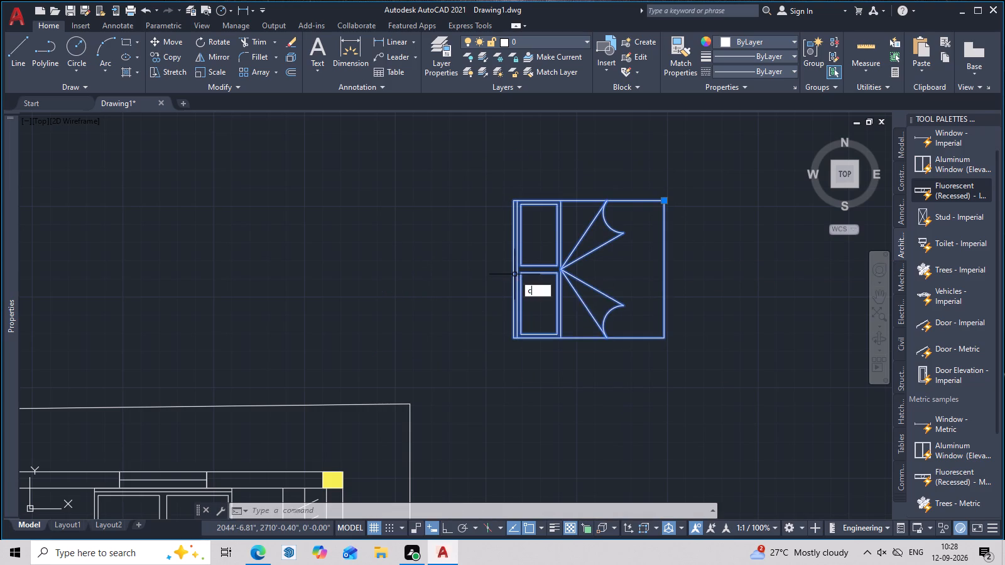
key("space")
scroll(514, 274, "up", 3)
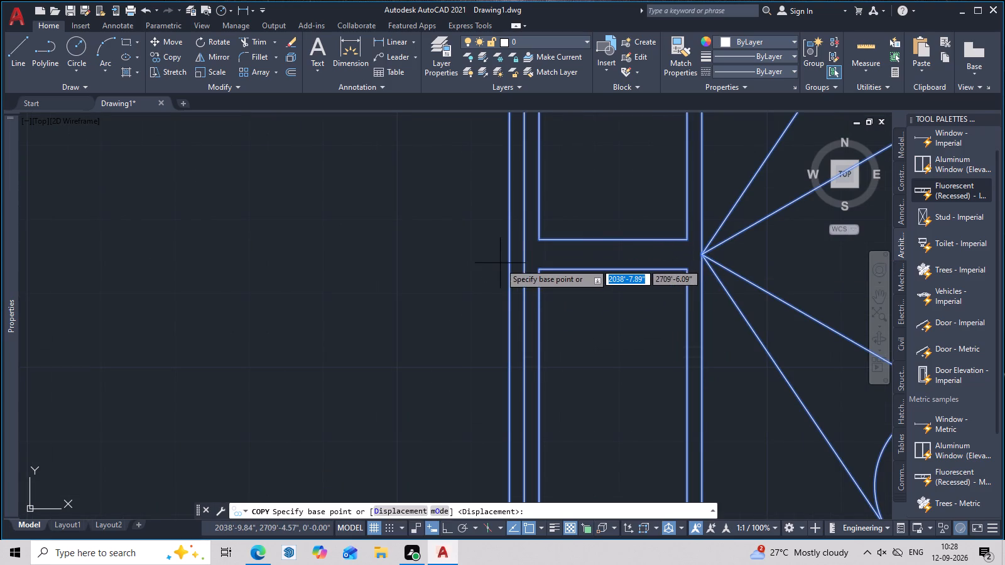
left_click(511, 253)
scroll(485, 304, "down", 3)
middle_click_drag(466, 344, 575, 105)
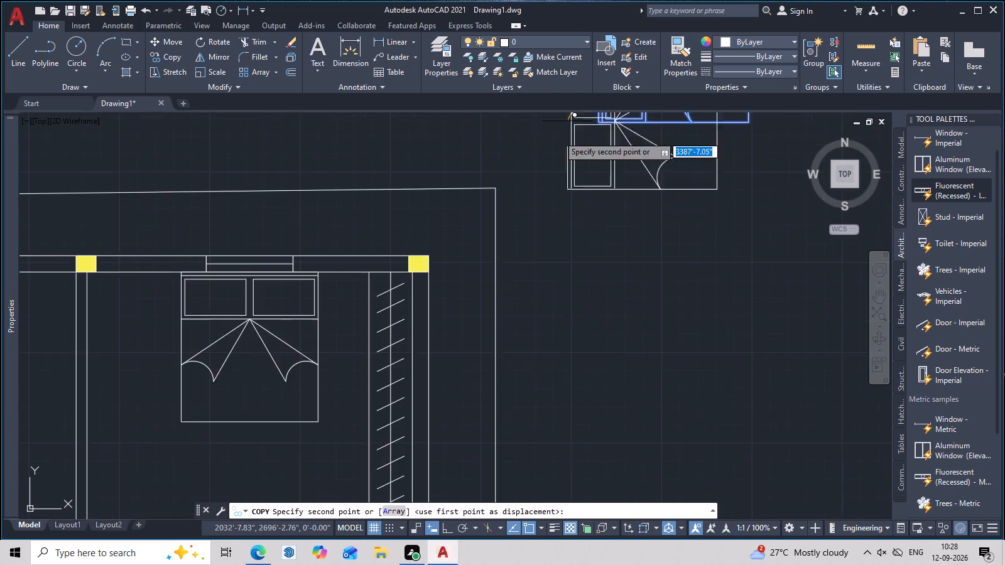
scroll(520, 225, "down", 3)
middle_click_drag(491, 340, 513, 257)
scroll(458, 262, "up", 3)
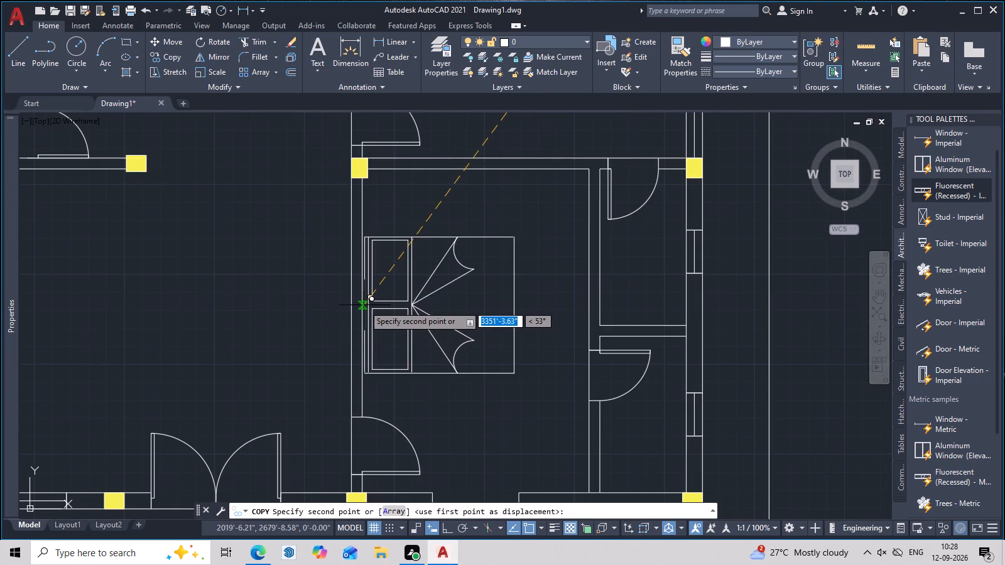
scroll(363, 311, "up", 2)
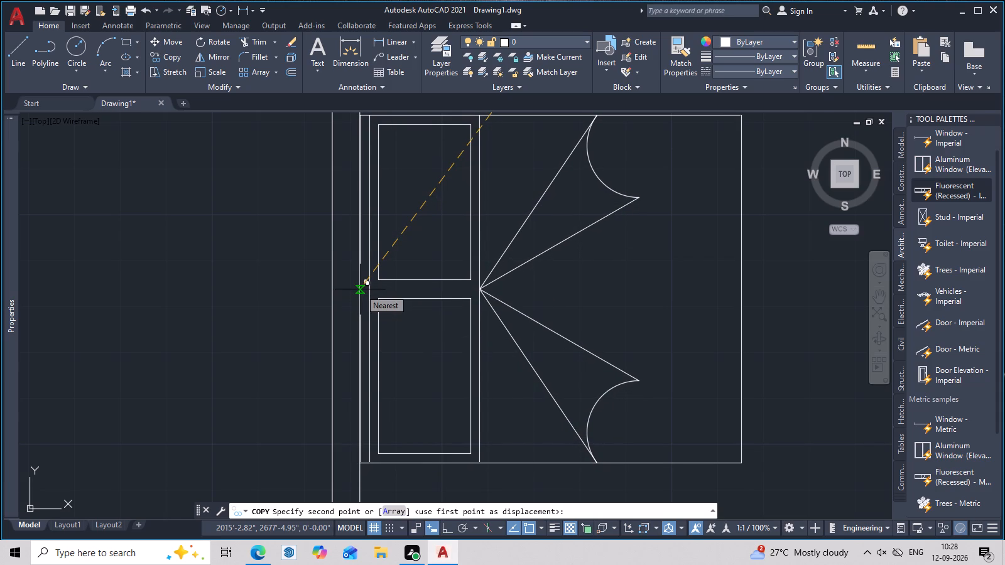
scroll(360, 289, "down", 1)
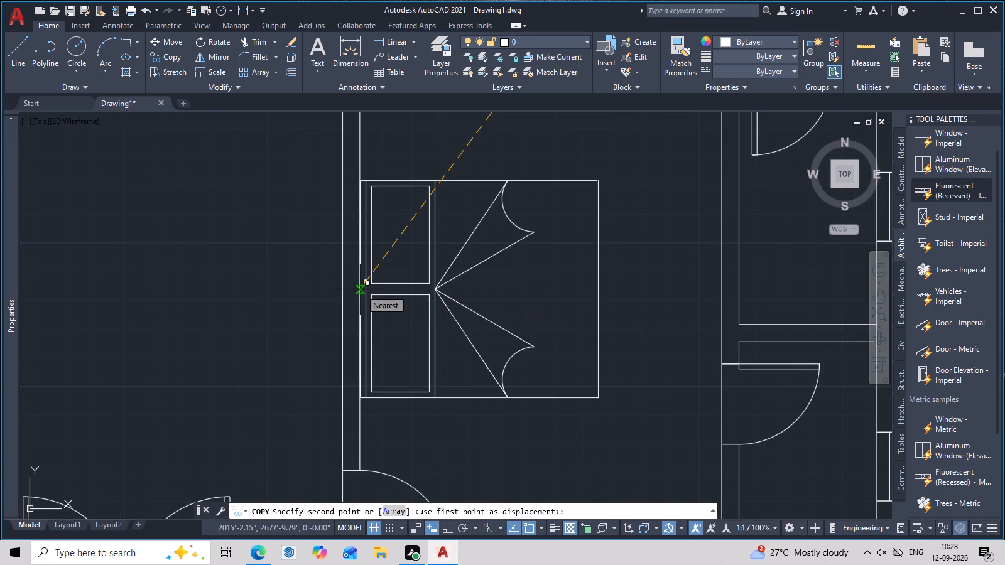
left_click(360, 289)
scroll(511, 313, "down", 2)
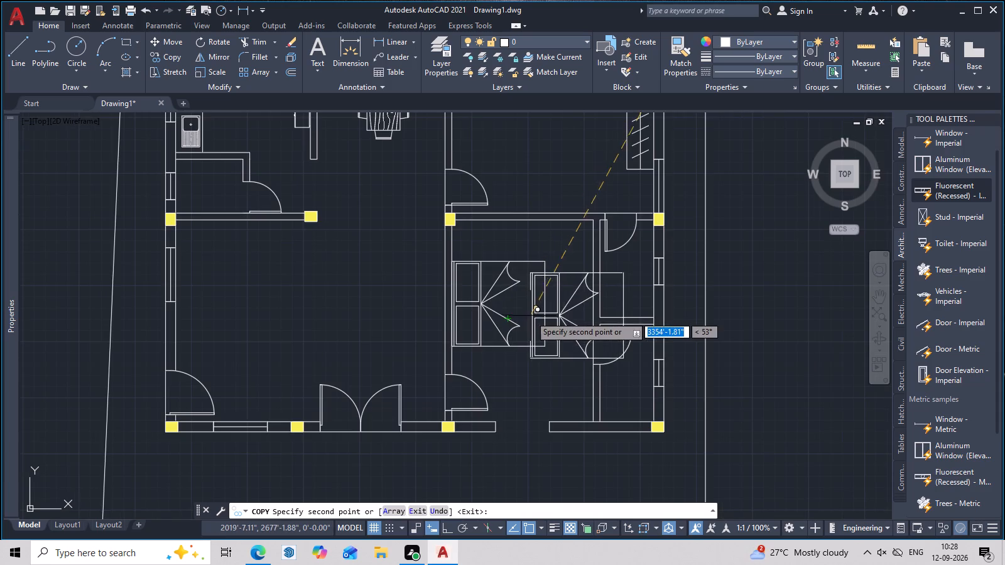
key("Escape")
Delete the leftover original bed outside the plan.
scroll(593, 316, "down", 2)
middle_click_drag(620, 320, 480, 341)
left_click_drag(592, 102, 518, 192)
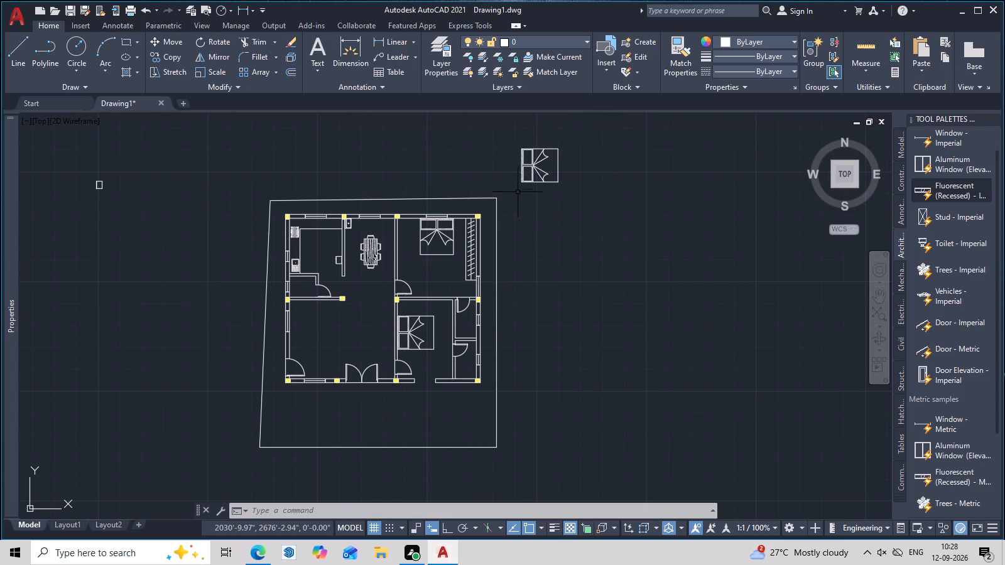
left_click_drag(597, 144, 543, 201)
left_click(542, 202)
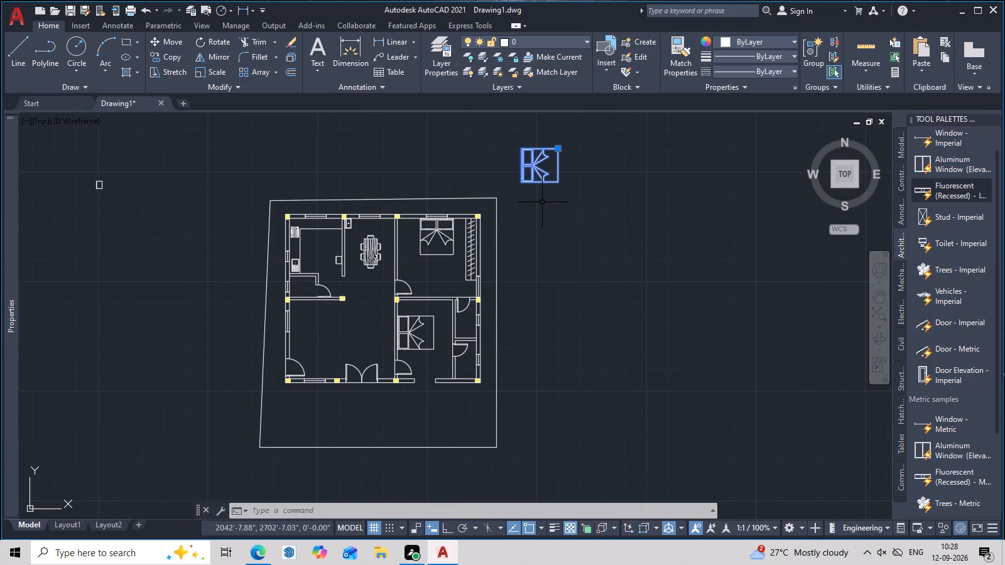
key("Delete")
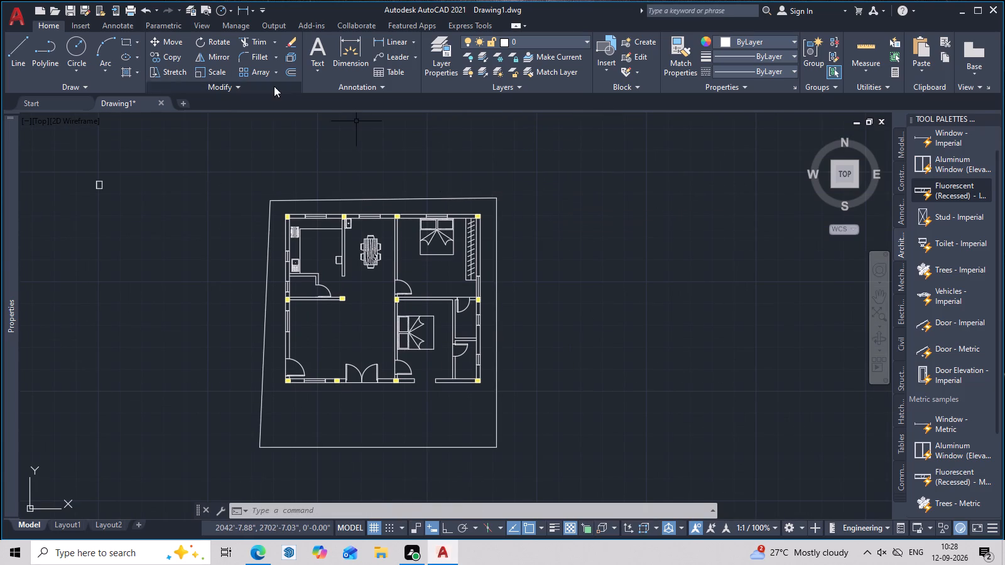
Draw a horizontal wardrobe front line above the lower-right bedroom's bed, from the left wall's inner face to the bathroom partition.
middle_click_drag(478, 264, 636, 175)
scroll(636, 175, "up", 2)
scroll(636, 175, "down", 1)
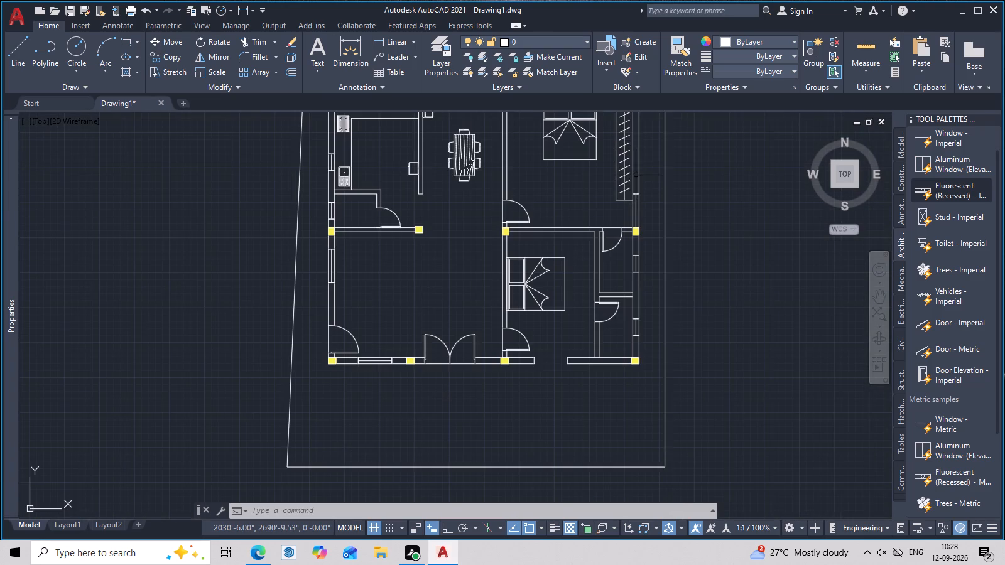
scroll(658, 150, "up", 1)
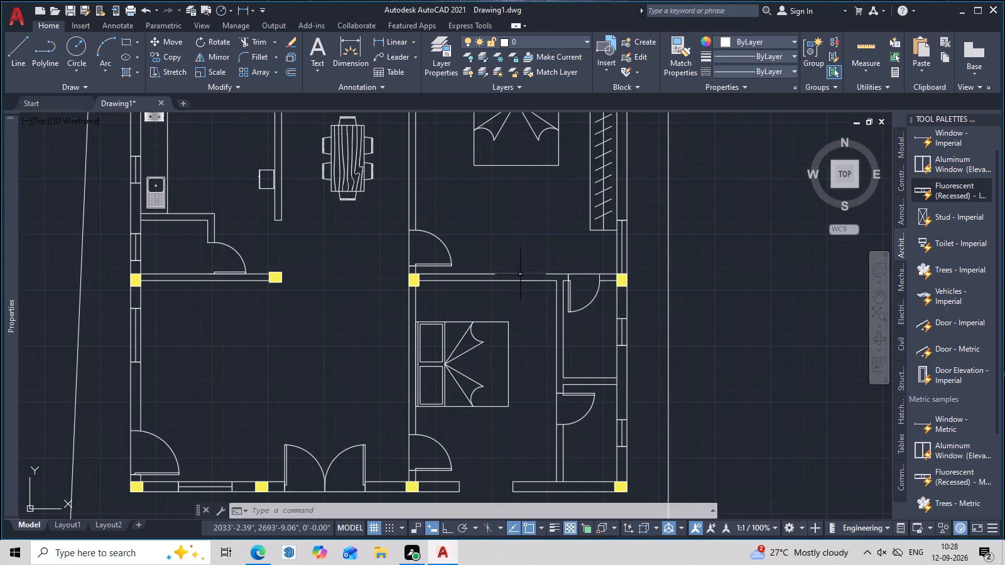
middle_click_drag(515, 278, 518, 195)
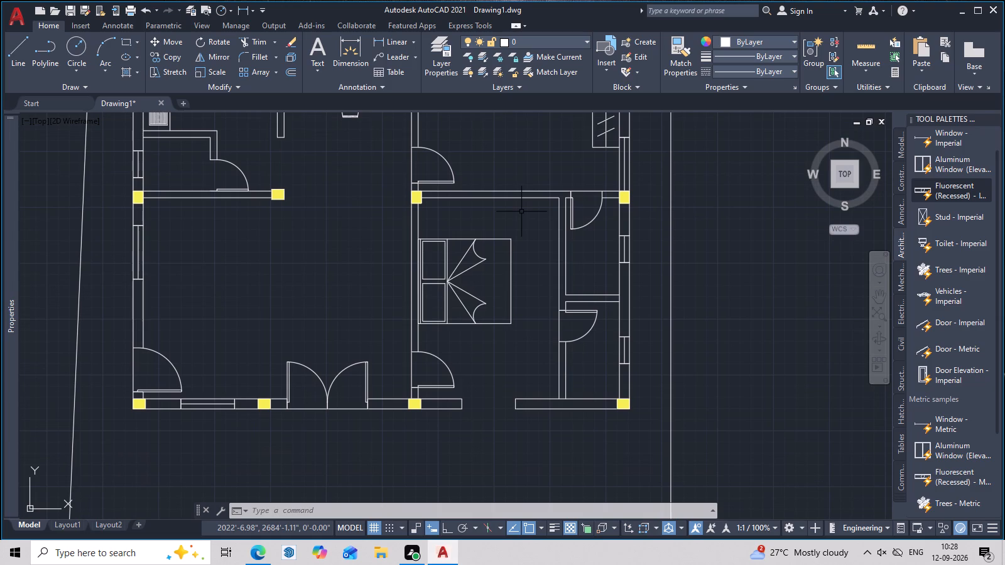
key("l")
key("space")
middle_click_drag(531, 212, 525, 261)
scroll(443, 274, "up", 3)
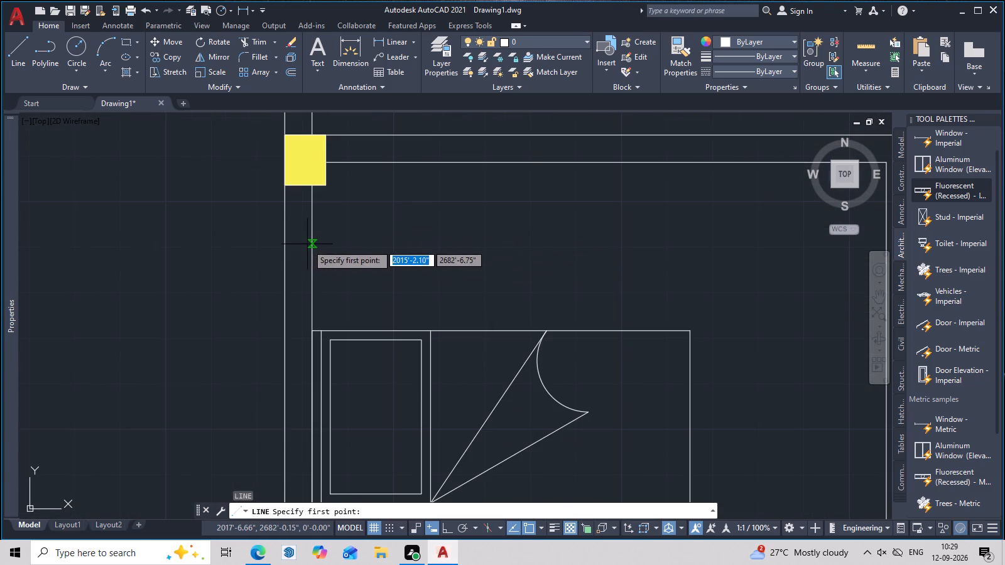
left_click(312, 252)
middle_click_drag(547, 280, 309, 307)
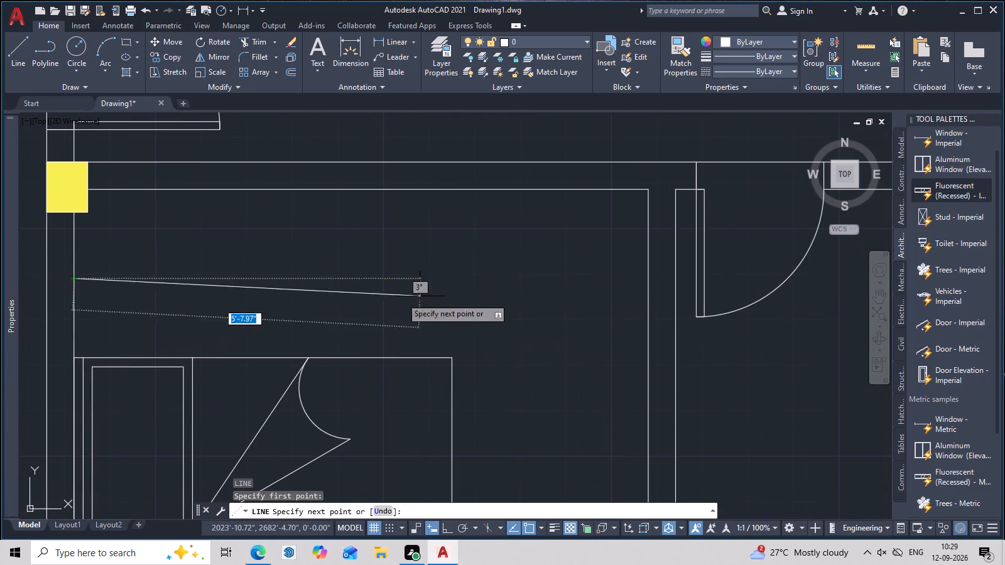
left_click(651, 276)
right_click(651, 276)
key("Escape")
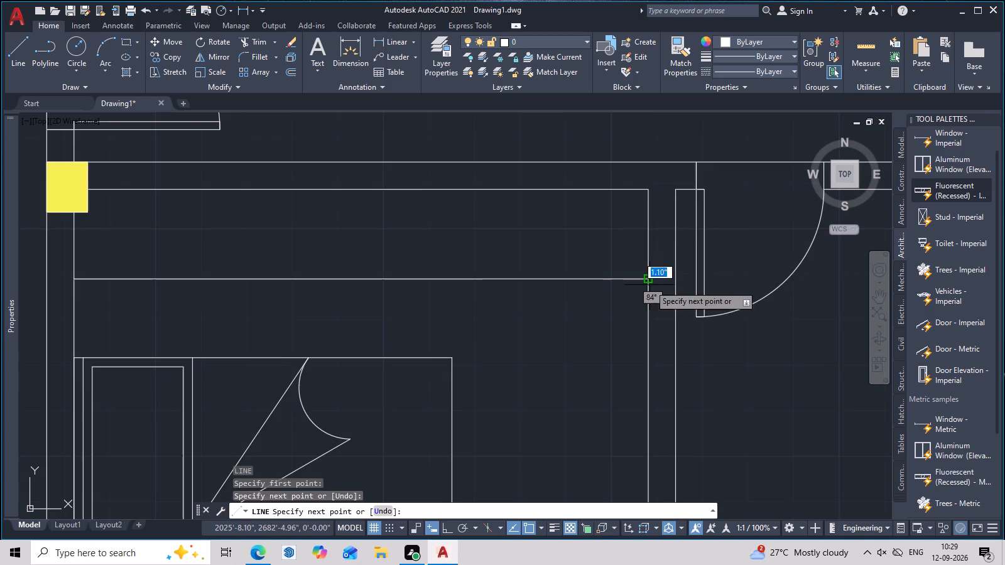
scroll(419, 316, "down", 3)
key("Escape")
Copy the upper-right bedroom wardrobe's rod and slanted hanger lines to the empty area outside the plan's right boundary.
middle_click_drag(555, 229, 555, 229)
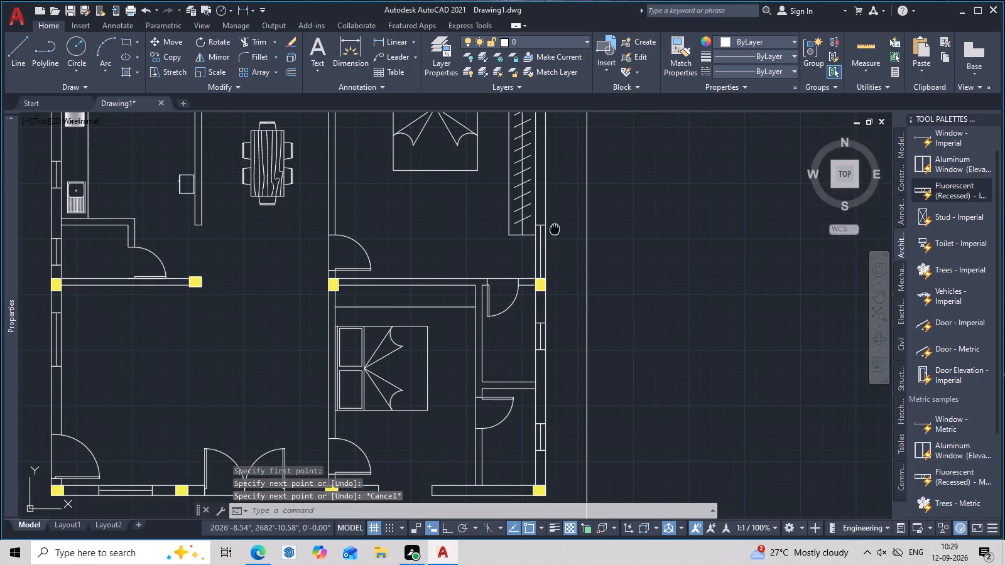
middle_click_drag(555, 229, 540, 362)
scroll(505, 225, "up", 2)
left_click_drag(521, 206, 504, 230)
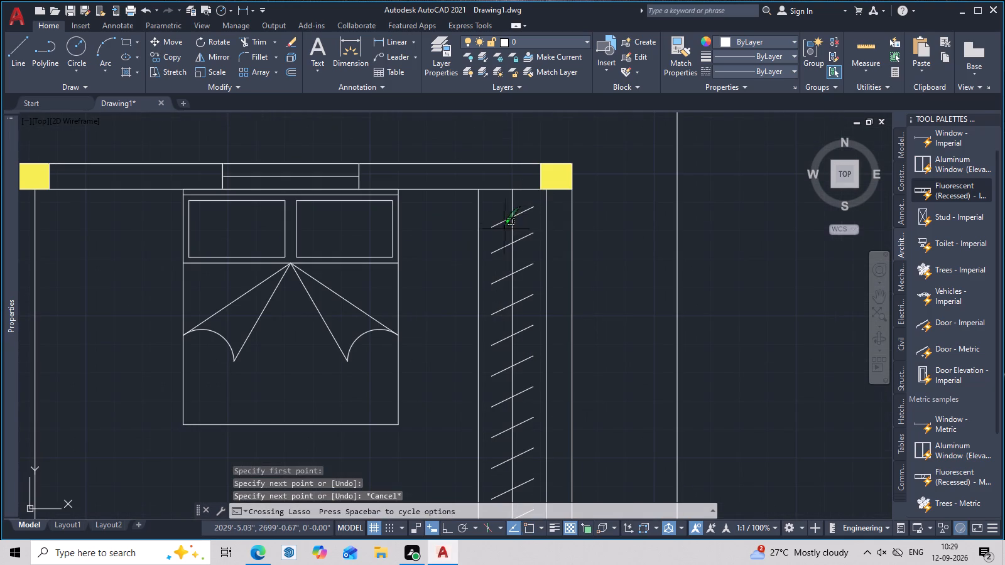
left_click_drag(504, 230, 506, 328)
scroll(506, 328, "down", 2)
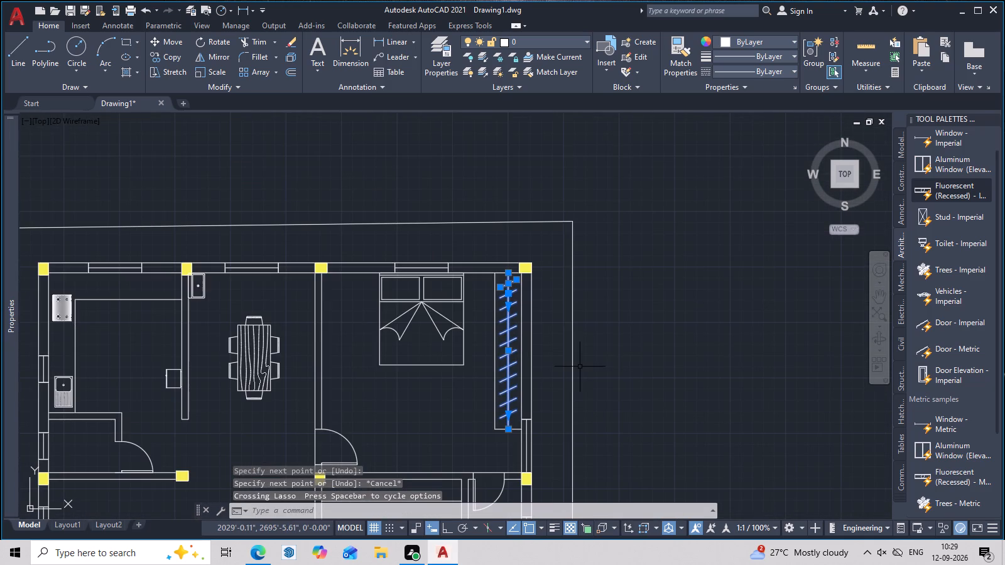
type("co")
key("space")
left_click(507, 340)
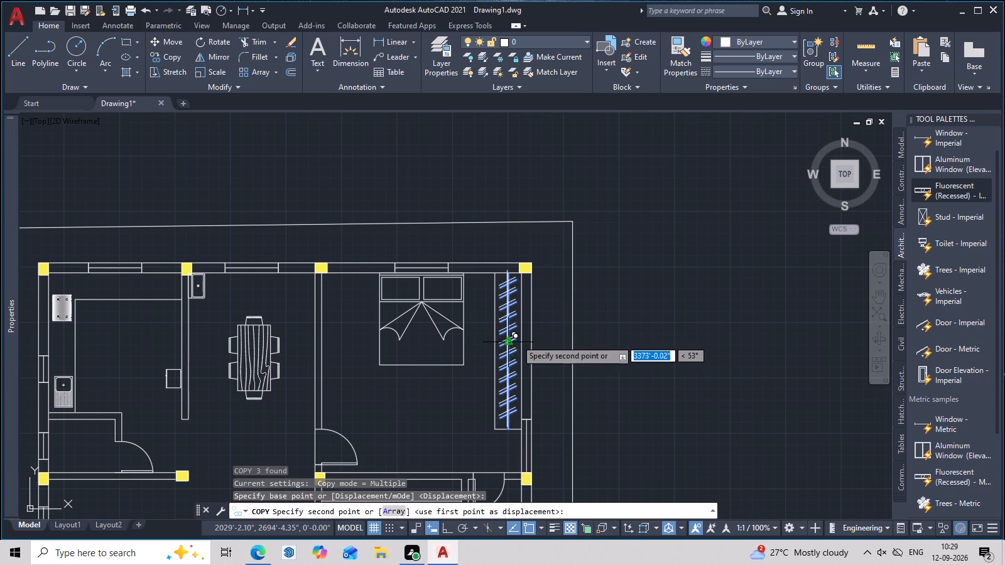
left_click(676, 343)
key("Escape")
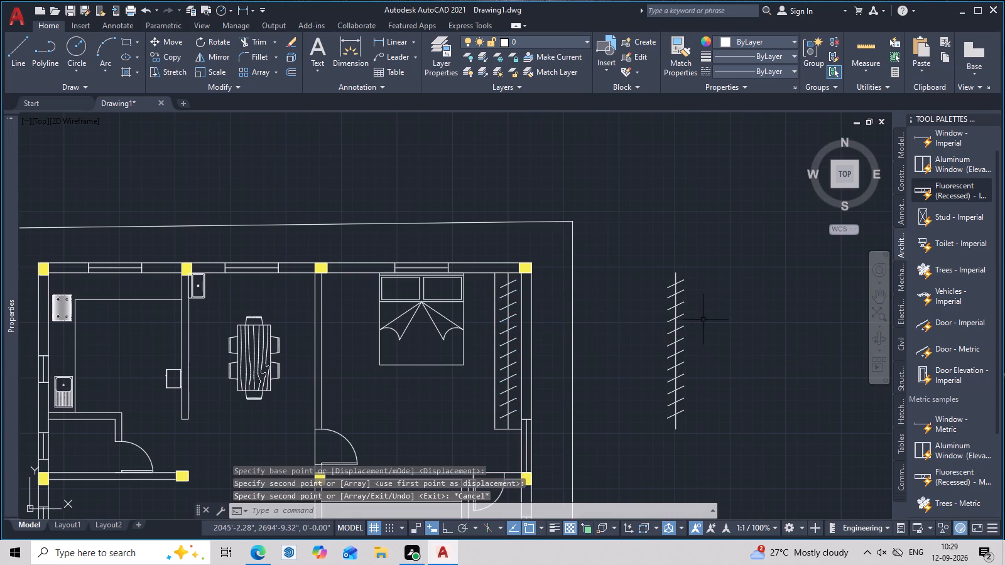
Rotate the copied wardrobe rod and hangers 90 degrees counterclockwise about the rod's top endpoint, using Ortho.
left_click(676, 323)
left_click_drag(688, 276, 660, 416)
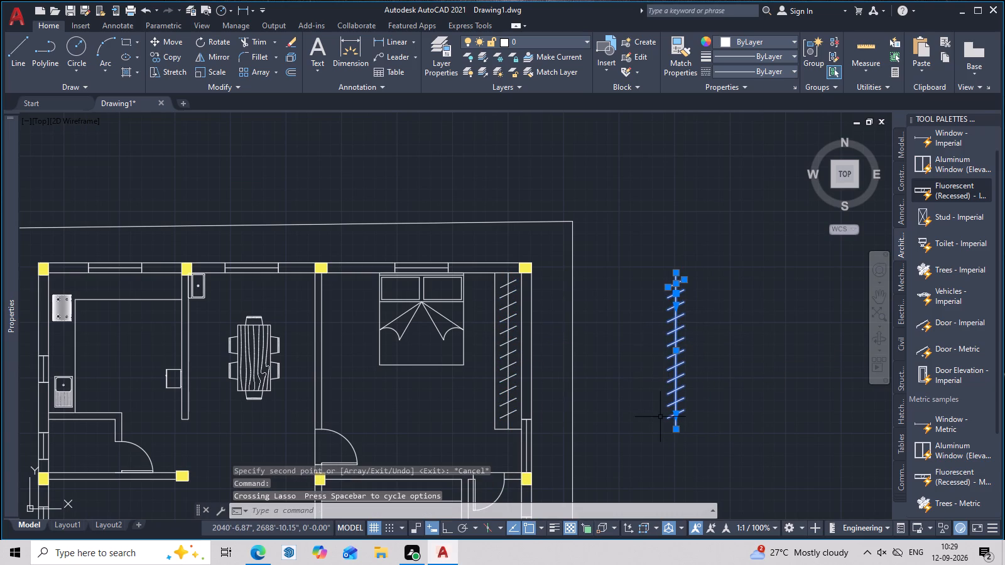
type("ro")
key("space")
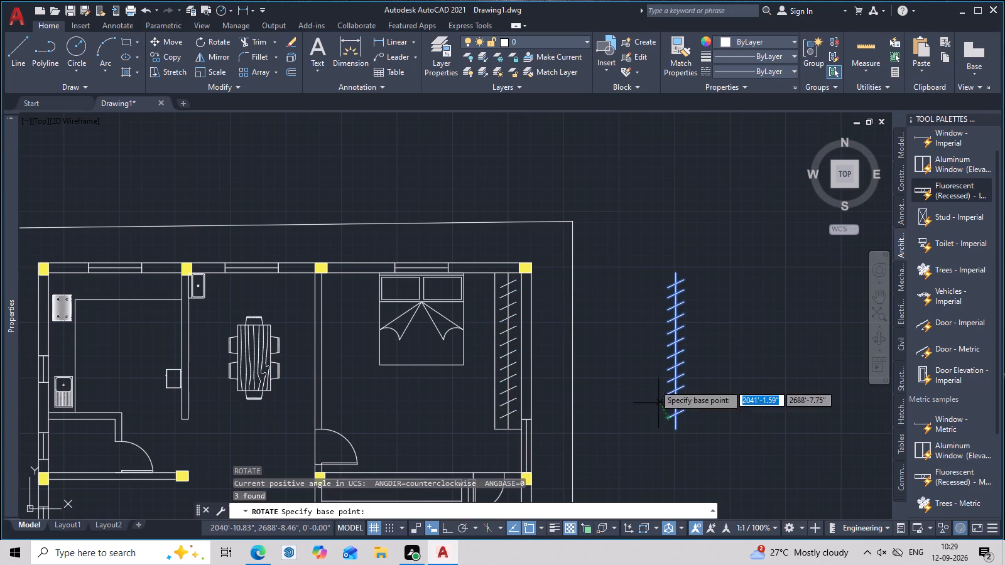
left_click(678, 271)
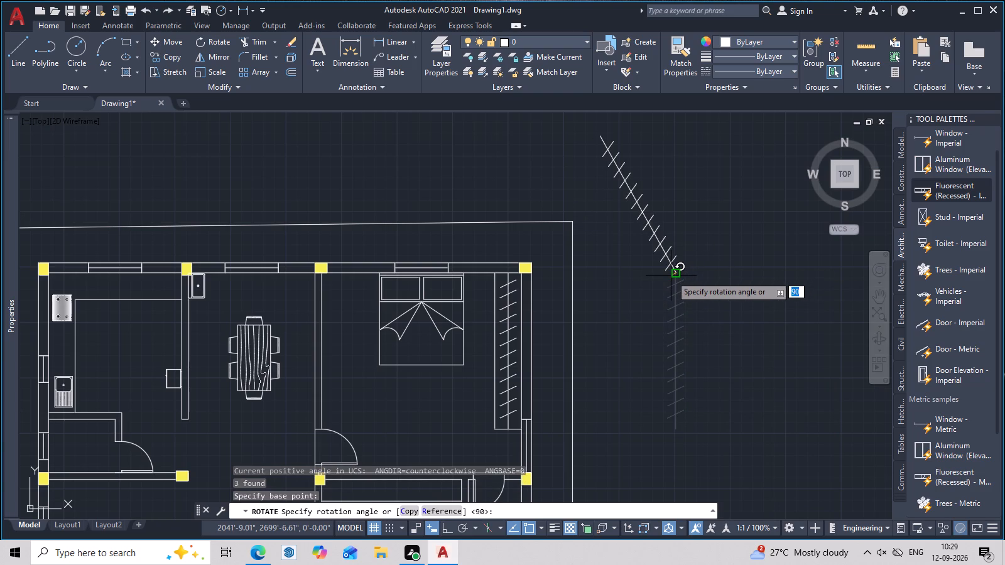
key("F8")
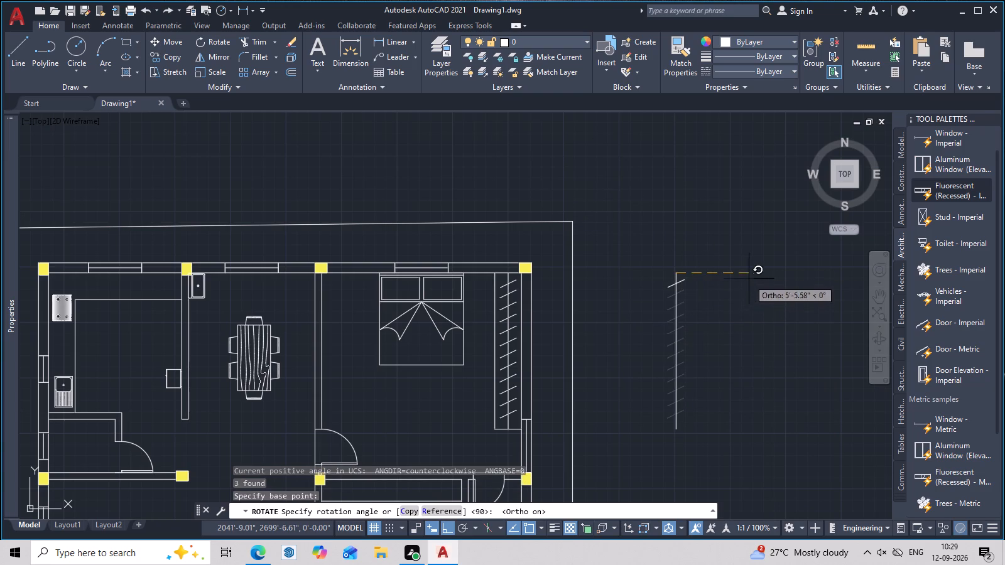
left_click(683, 215)
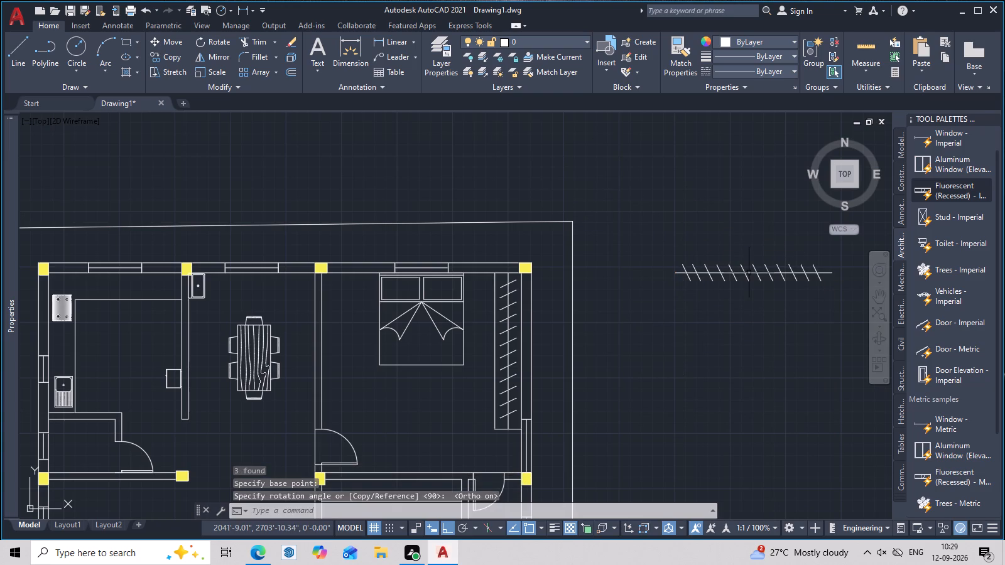
Copy the rotated rod and hangers from outside the plan into the lower-right bedroom's wardrobe, placing the rod's left end on the left wall's inner face.
left_click(750, 273)
left_click_drag(780, 258, 658, 328)
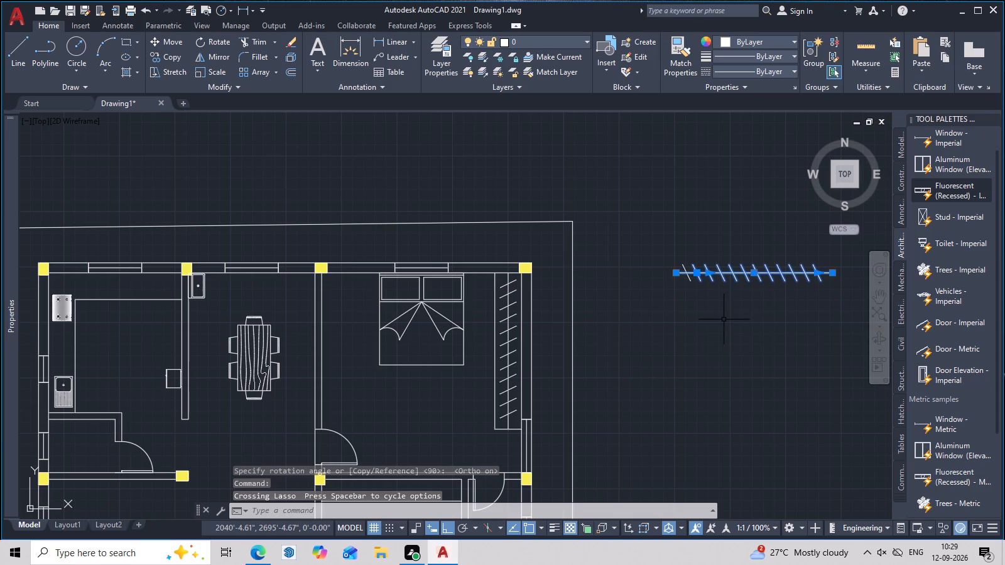
left_click_drag(710, 252, 658, 309)
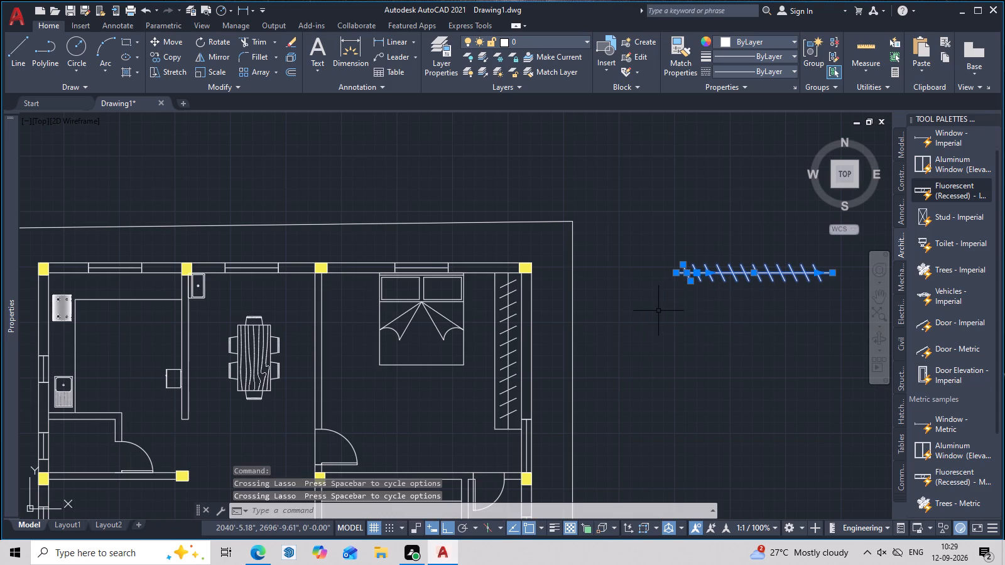
type("co")
key("space")
scroll(670, 286, "up", 2)
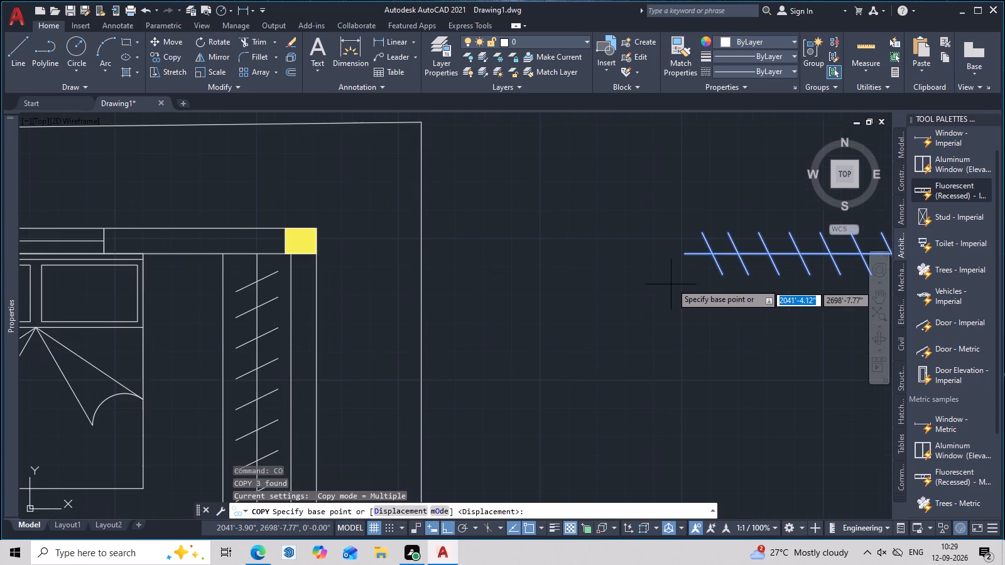
left_click(685, 253)
scroll(511, 397, "down", 2)
middle_click_drag(541, 387, 591, 353)
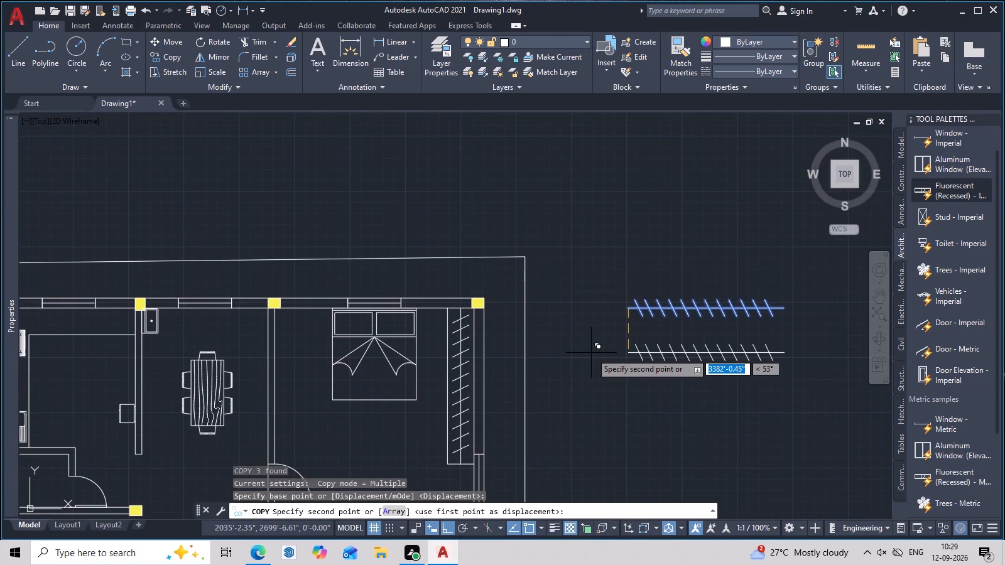
key("F8")
middle_click_drag(410, 434, 540, 276)
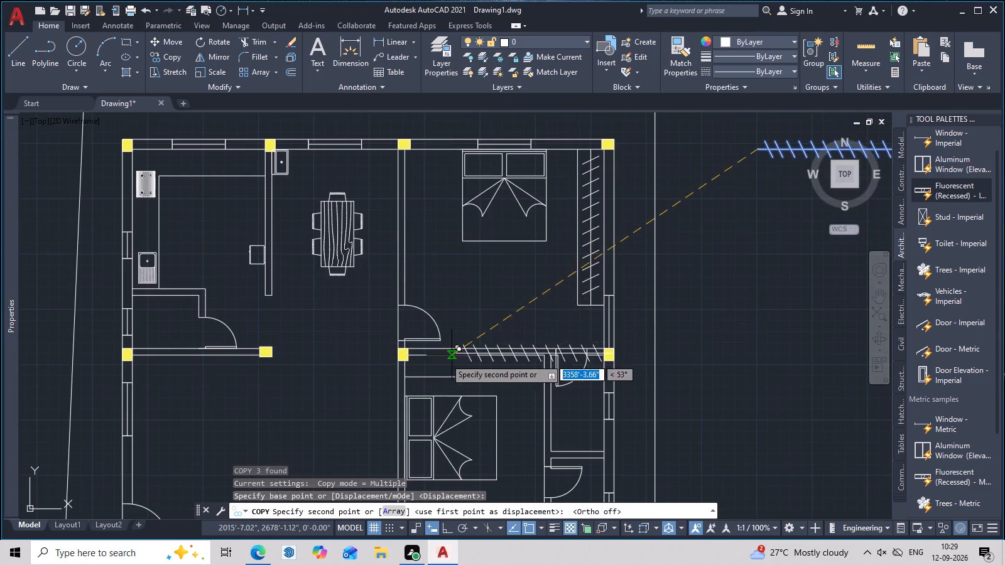
scroll(428, 369, "up", 2)
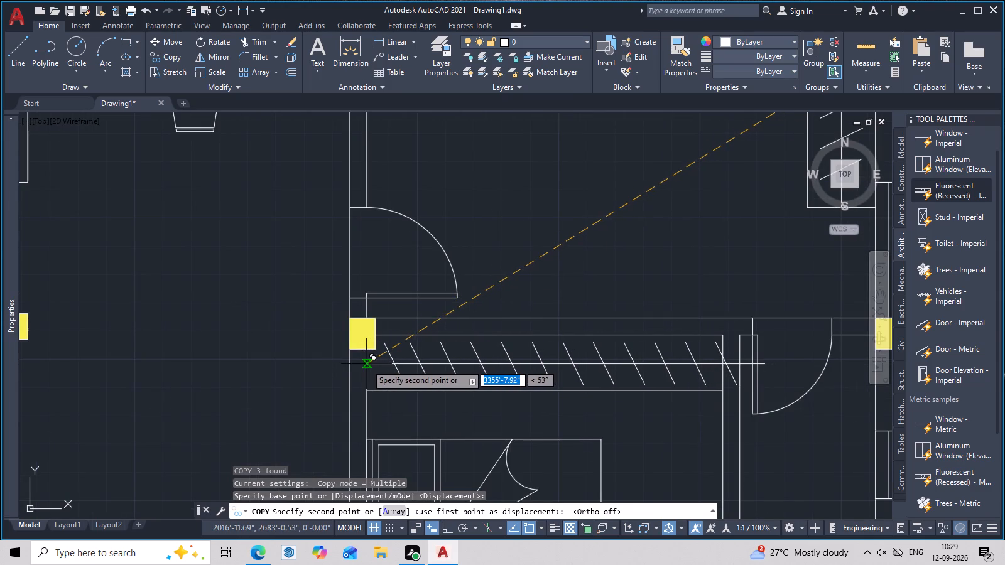
left_click(366, 364)
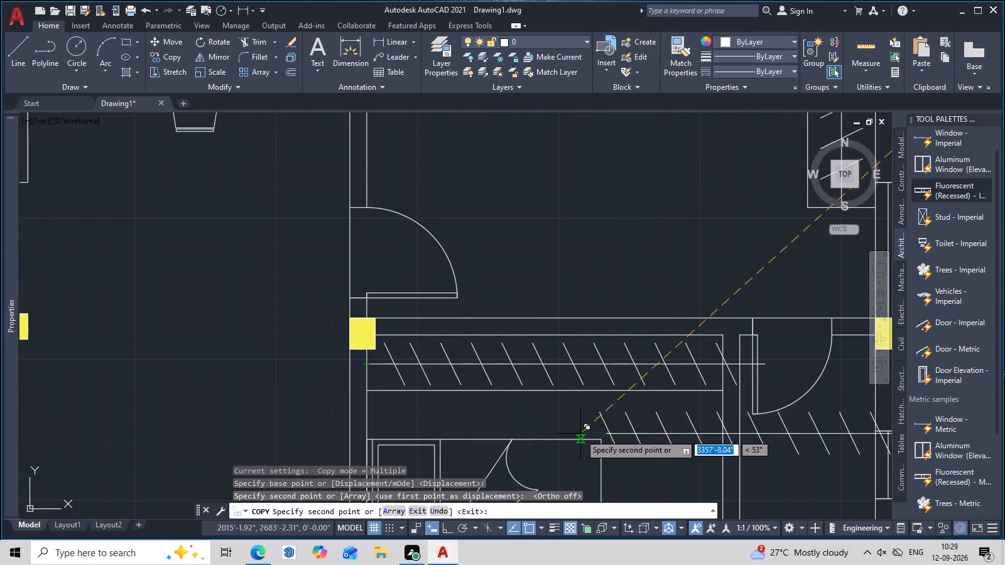
key("Escape")
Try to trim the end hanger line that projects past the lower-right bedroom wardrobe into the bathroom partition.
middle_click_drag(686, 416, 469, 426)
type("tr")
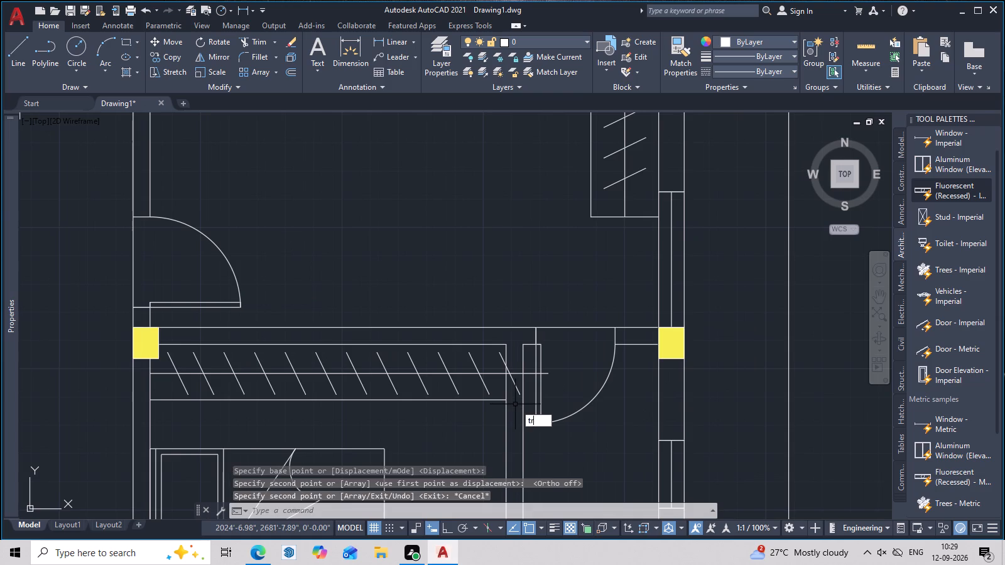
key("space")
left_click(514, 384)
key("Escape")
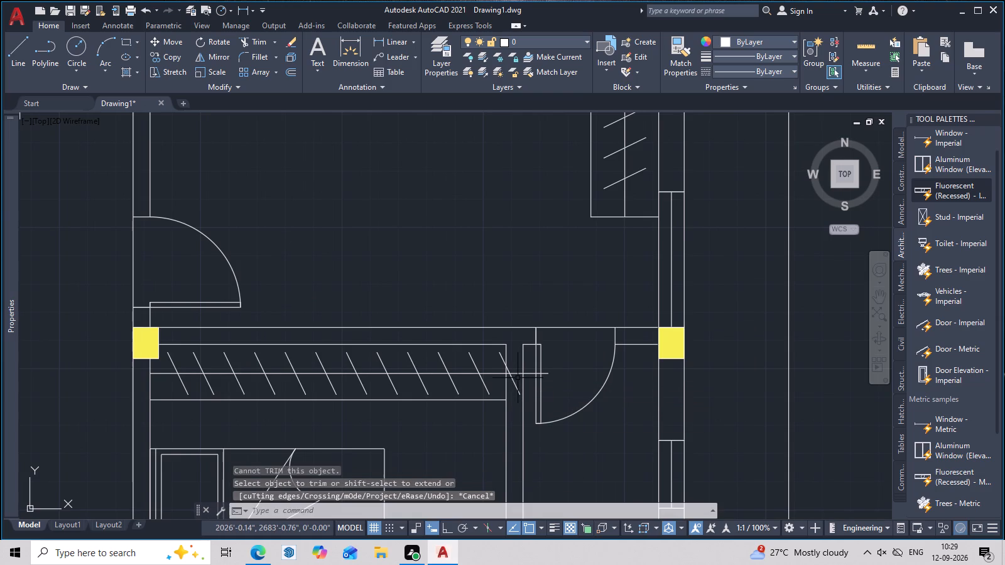
Reduce the lower-right bedroom wardrobe's hanger array to 10 rows, removing the hanger that overlaps the bathroom partition.
left_click(519, 374)
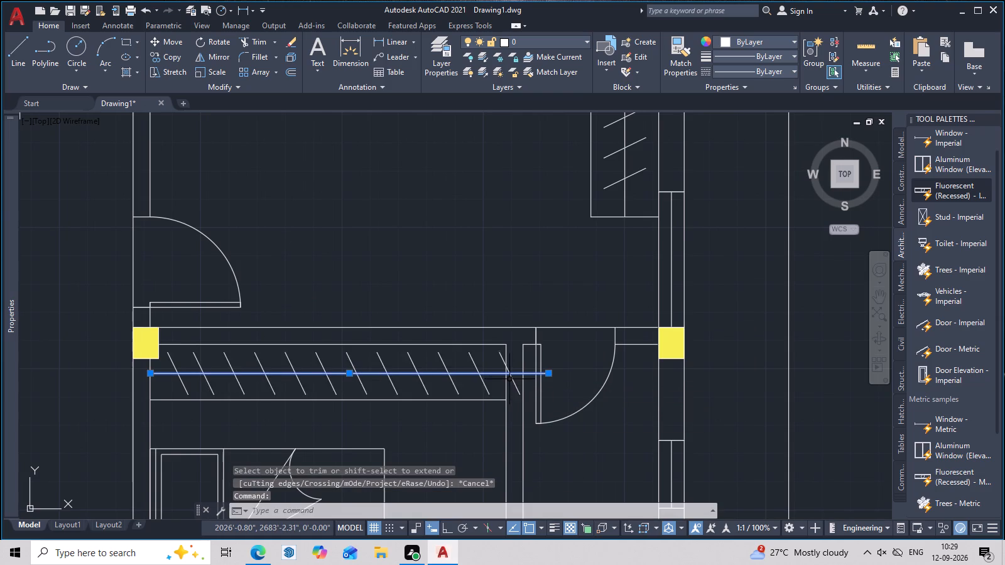
left_click(511, 379)
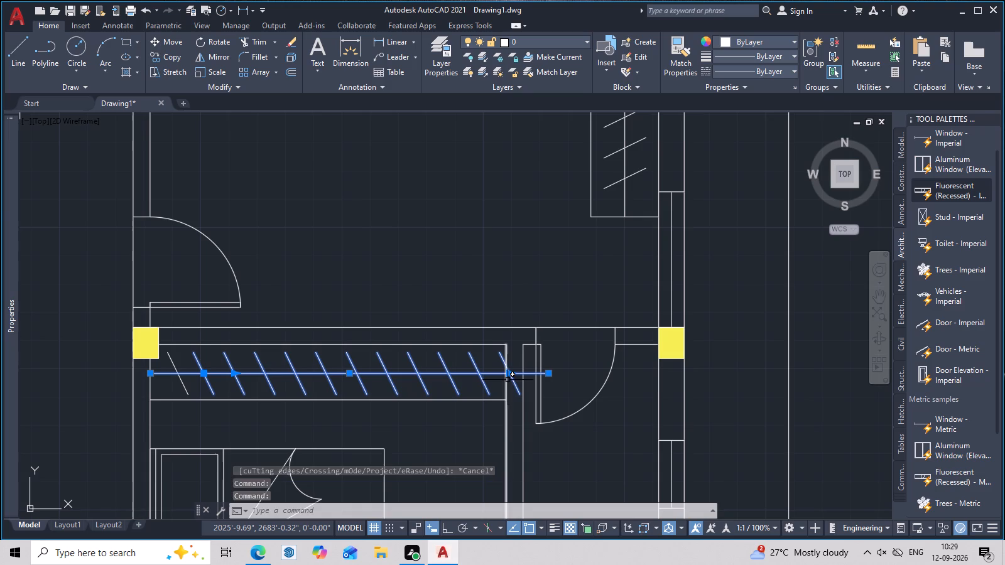
left_click(511, 375)
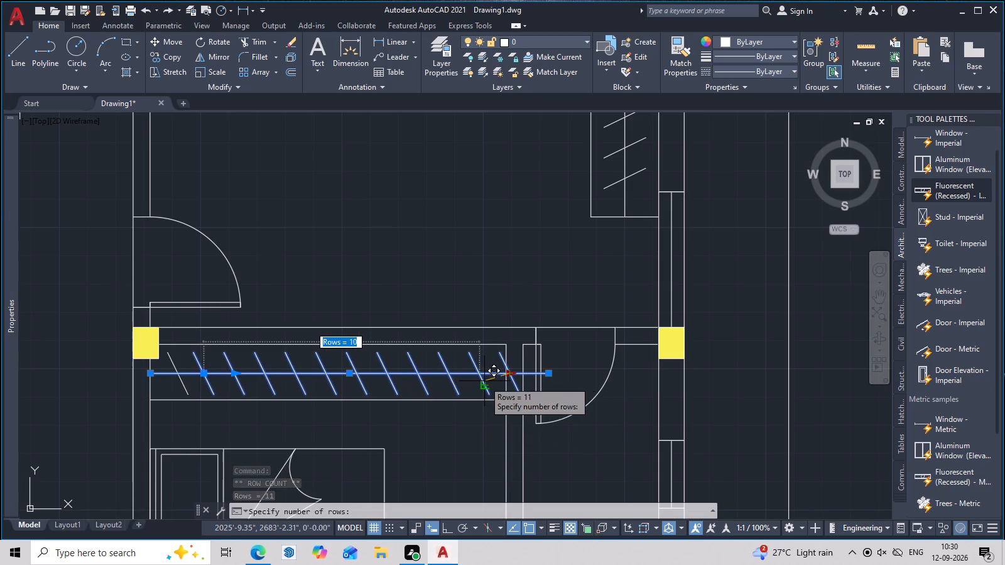
left_click(507, 379)
right_click(507, 379)
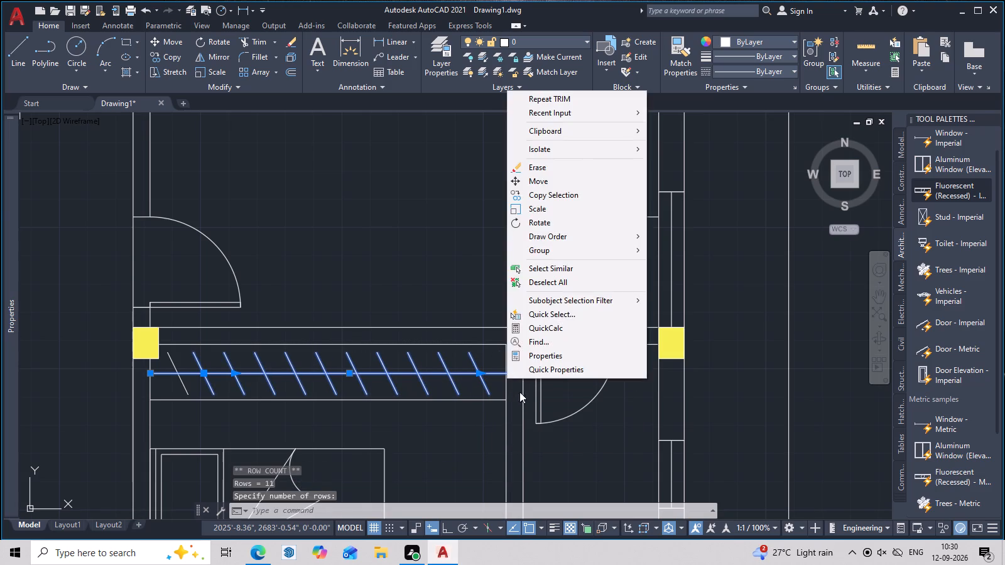
key("Escape")
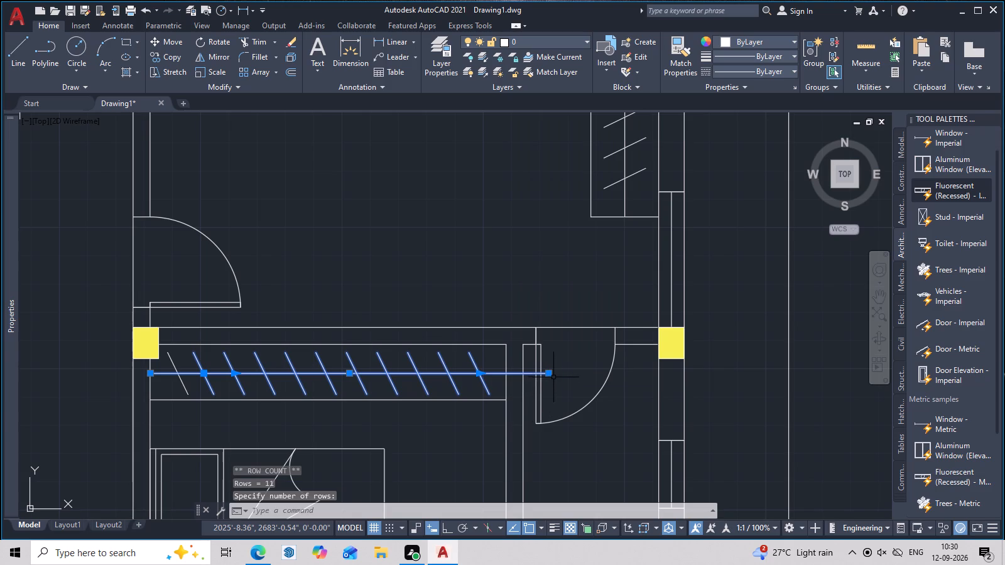
Shorten the lower-right bedroom wardrobe's rod so that its right end meets the bathroom partition's bedroom-side face.
left_click(550, 374)
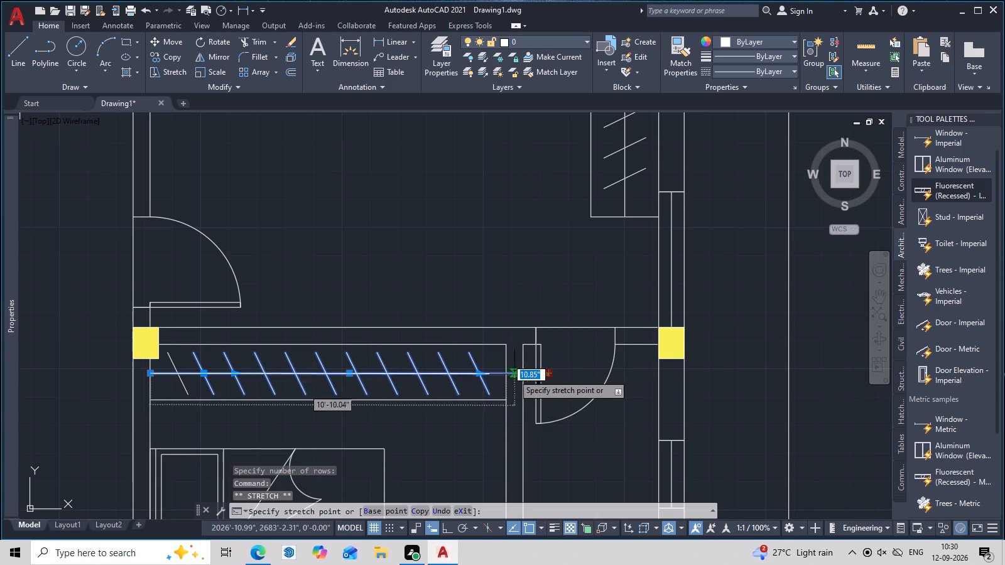
left_click(505, 374)
key("Escape")
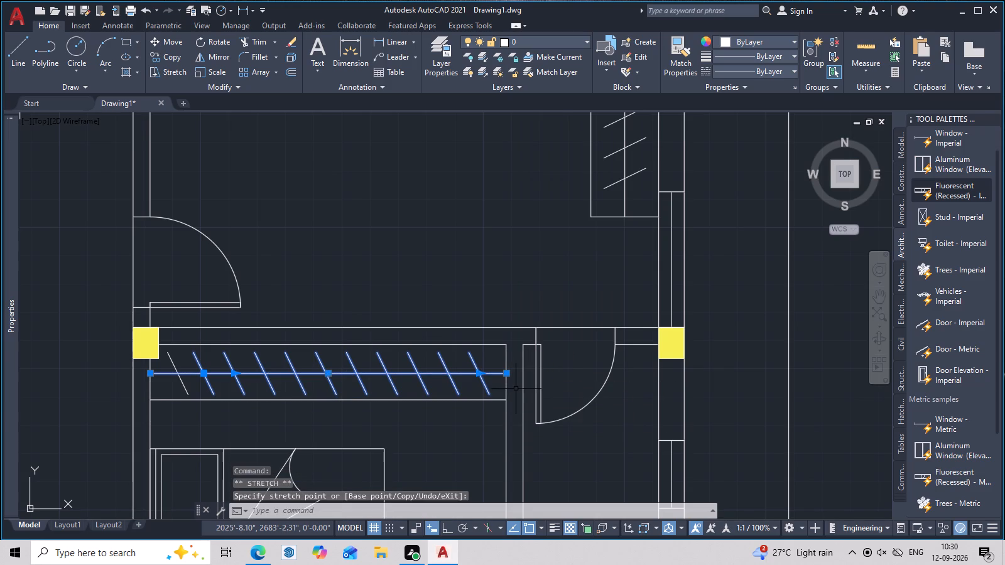
scroll(516, 389, "down", 1)
key("Escape")
Delete the leftover rotated rod, hanger array and single hanger line outside the plan's right boundary.
scroll(541, 325, "down", 1)
middle_click_drag(541, 325, 517, 397)
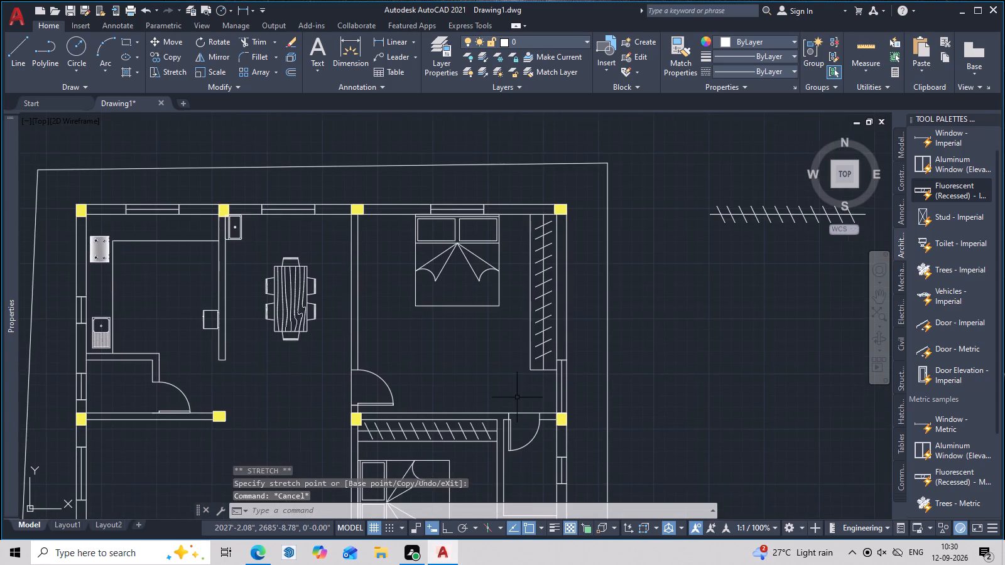
middle_click_drag(658, 309, 512, 304)
left_click_drag(709, 152, 572, 266)
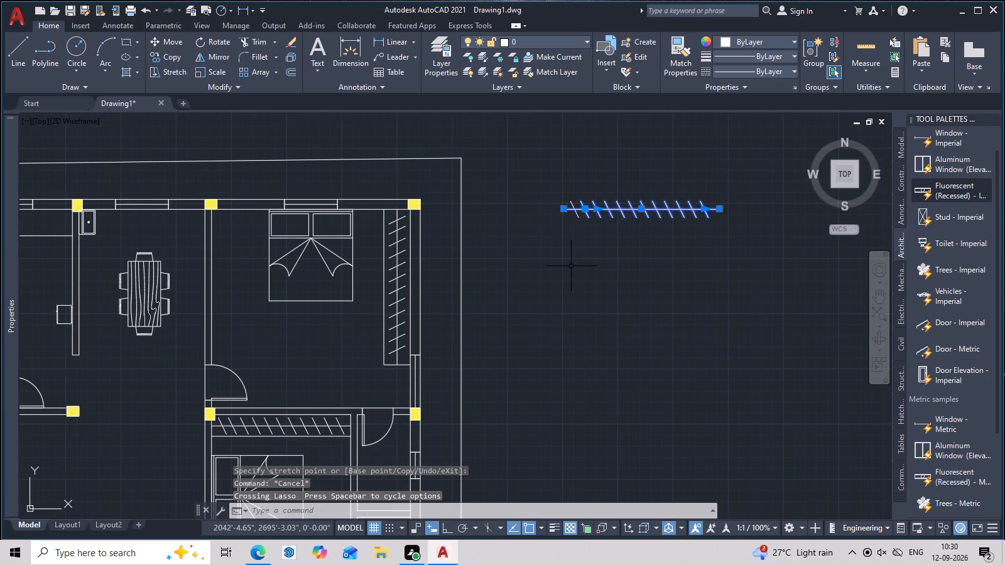
key("Delete")
left_click_drag(592, 186, 545, 227)
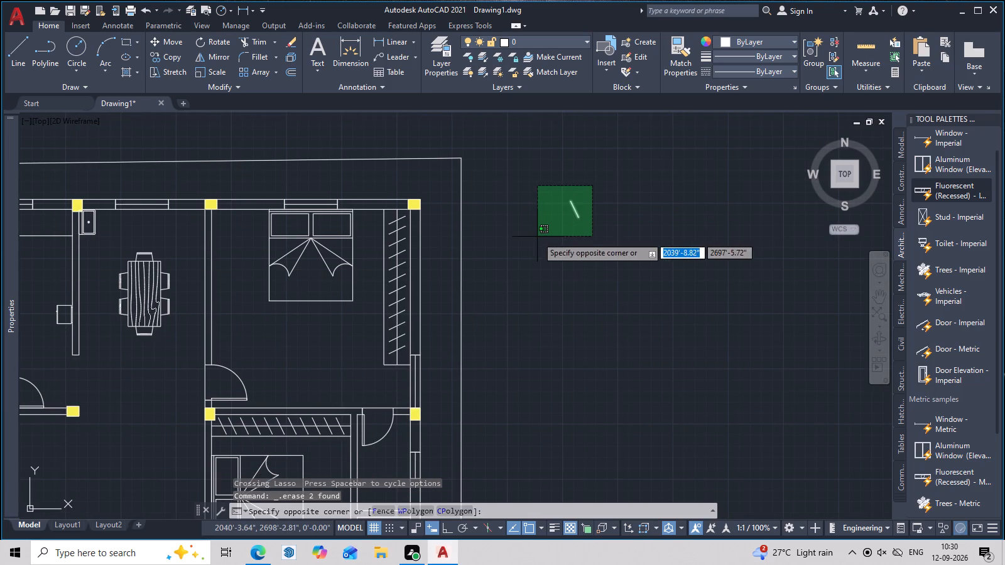
left_click(537, 237)
right_click(537, 237)
key("Delete")
left_click(616, 203)
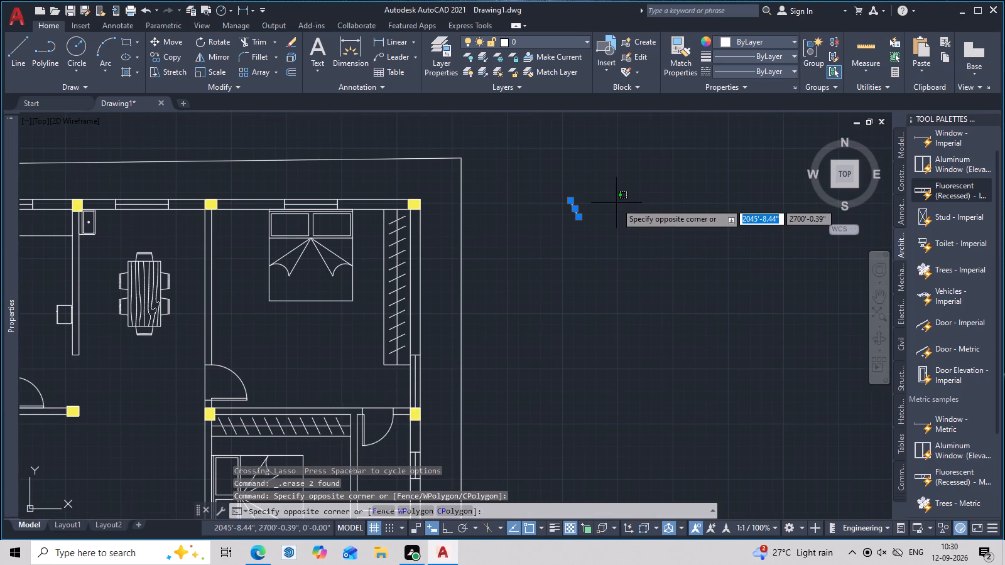
key("Delete")
left_click(580, 240)
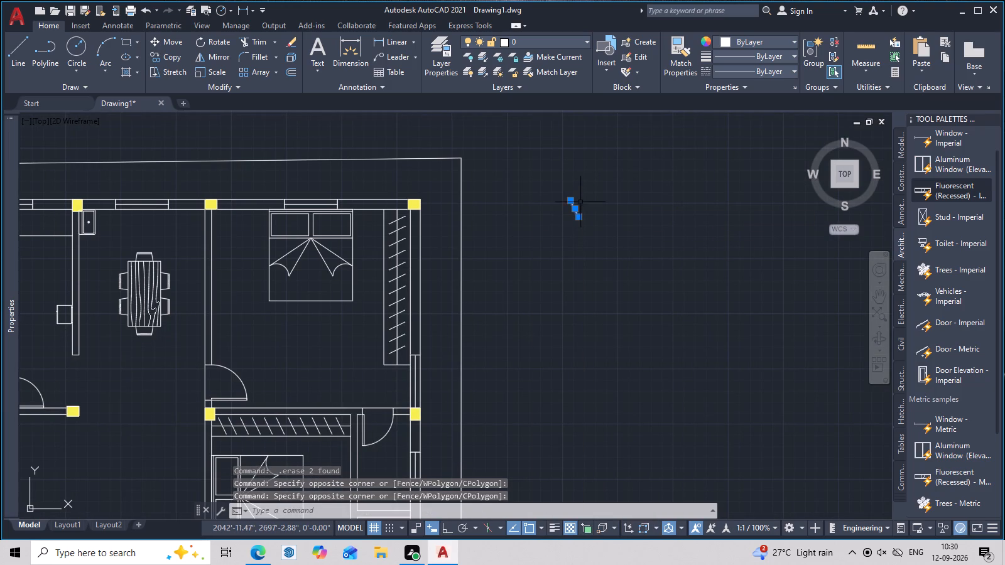
key("Delete")
Draw a horizontal rectangle about 3'-9" by 1'-6" just below the foot of the upper-right bedroom's bed.
scroll(577, 202, "down", 2)
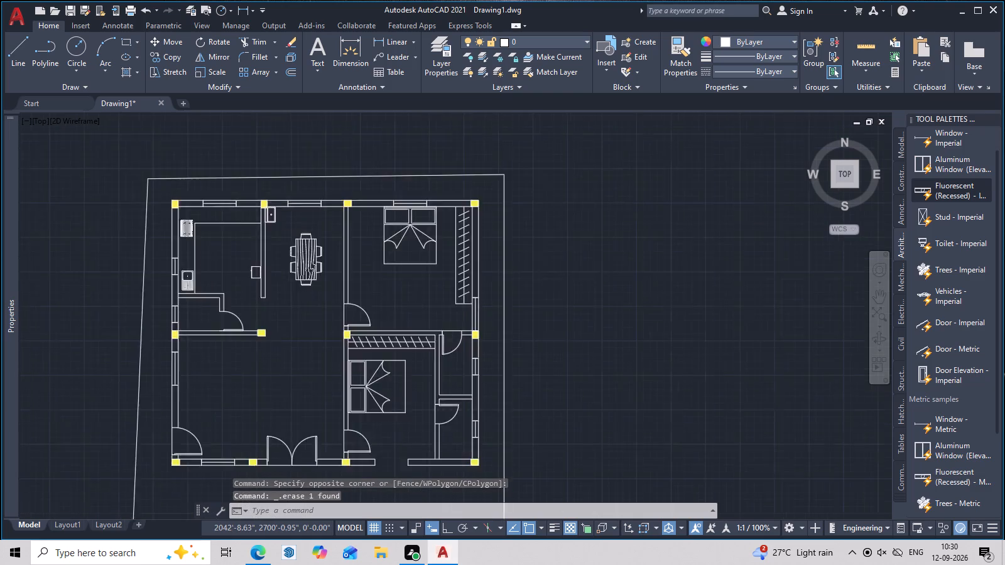
middle_click_drag(574, 215, 601, 195)
scroll(545, 209, "up", 2)
middle_click_drag(392, 262, 479, 250)
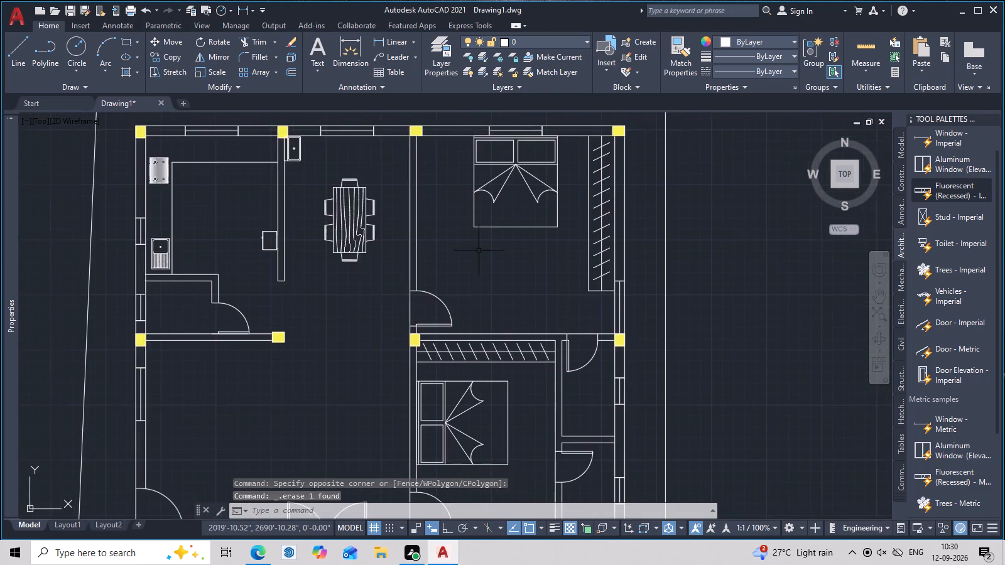
scroll(479, 250, "down", 1)
middle_click_drag(487, 294, 485, 303)
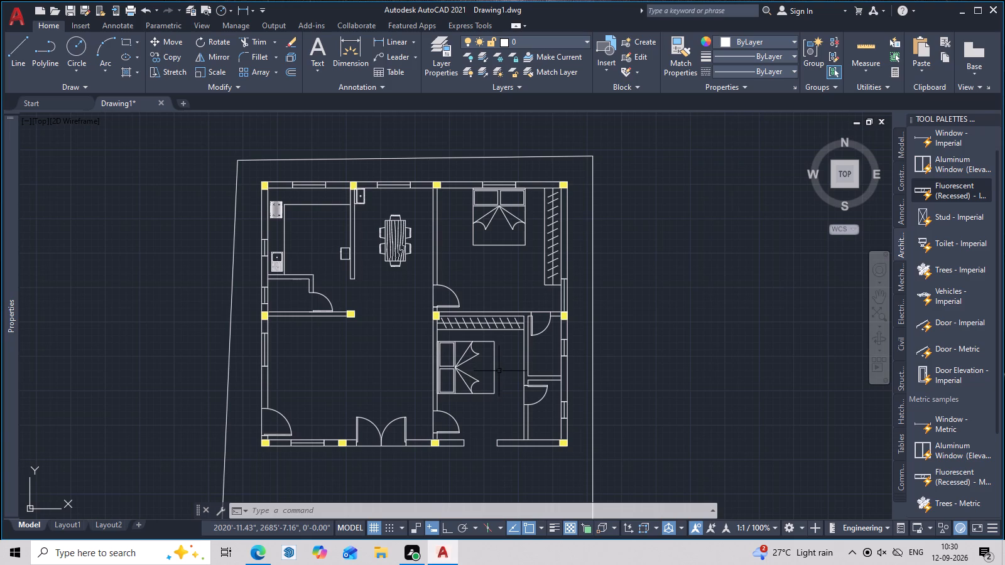
scroll(480, 250, "up", 2)
middle_click_drag(485, 253, 448, 245)
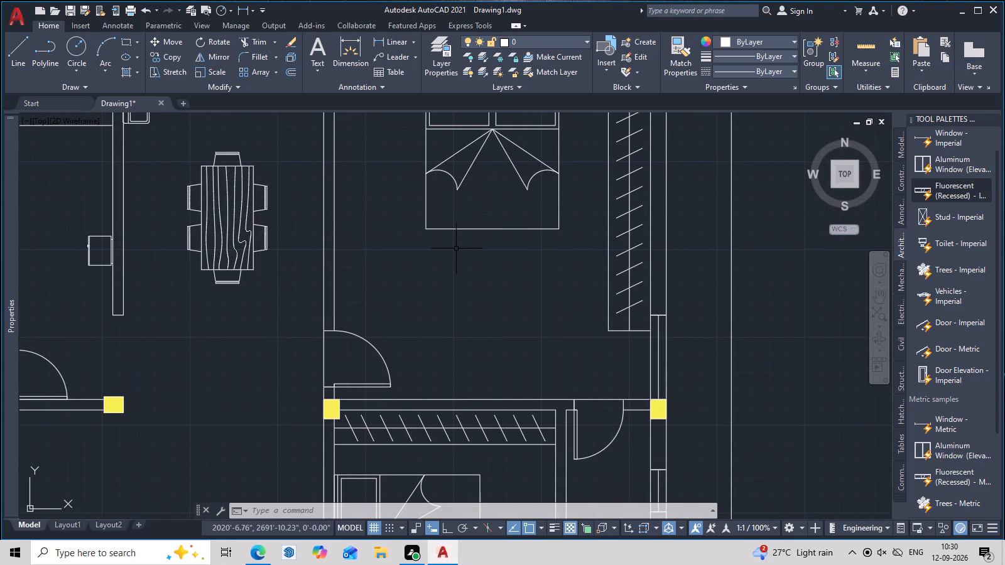
type("rec")
key("space")
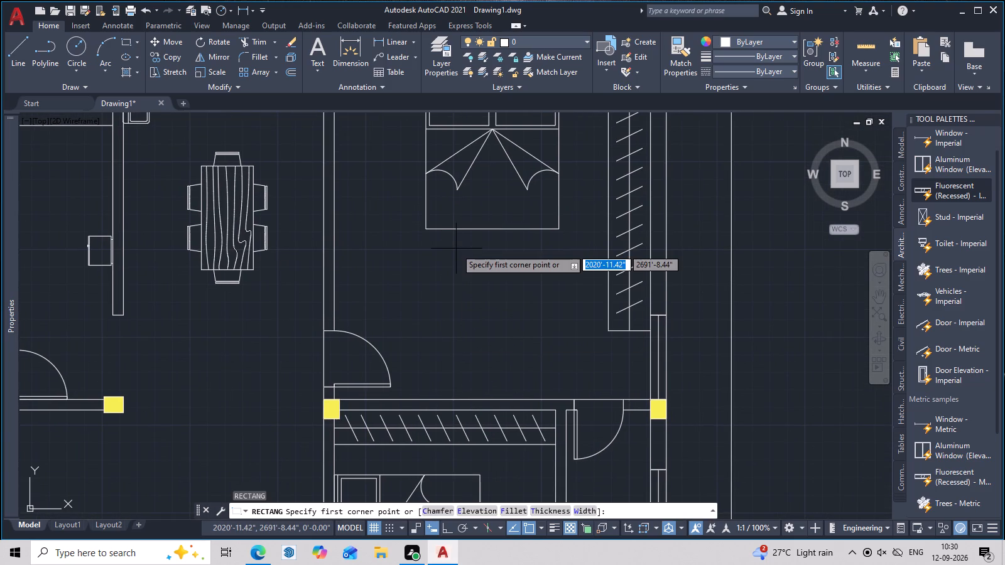
left_click(452, 250)
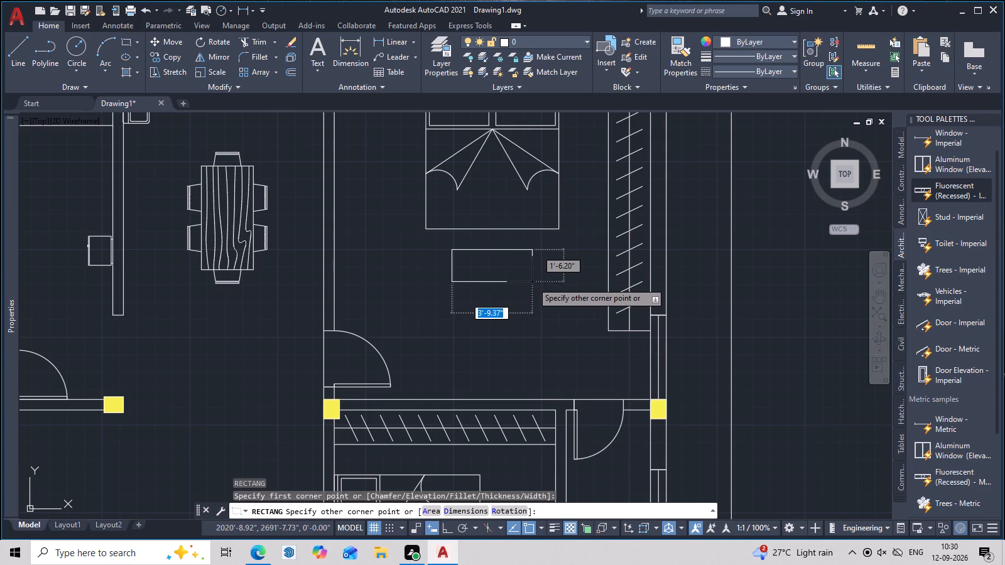
left_click(531, 281)
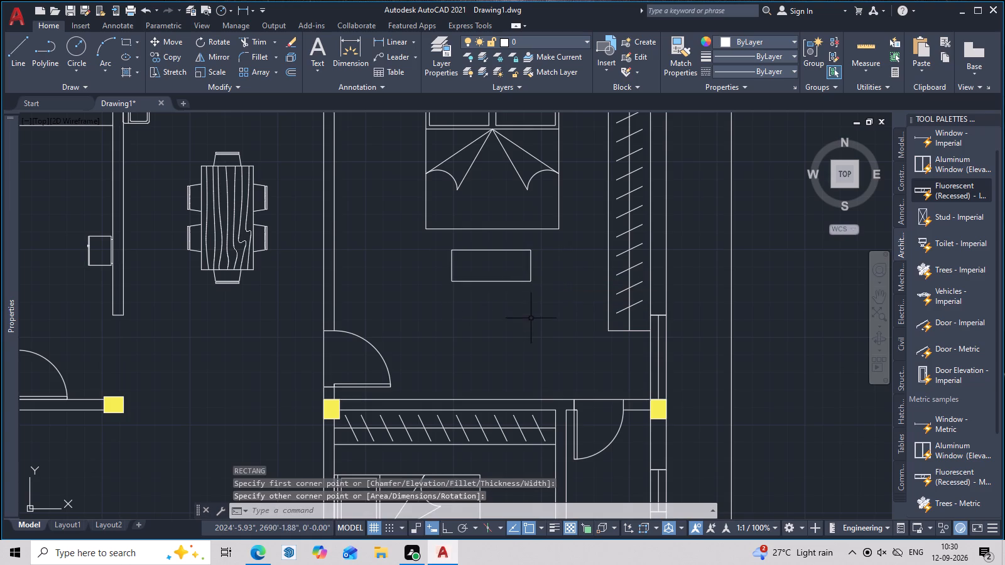
key("Escape")
Draw a small vertical rectangle between the foot of the lower-right bedroom's bed and the bathroom partition.
scroll(533, 331, "down", 2)
middle_click_drag(532, 355, 512, 248)
scroll(487, 319, "up", 2)
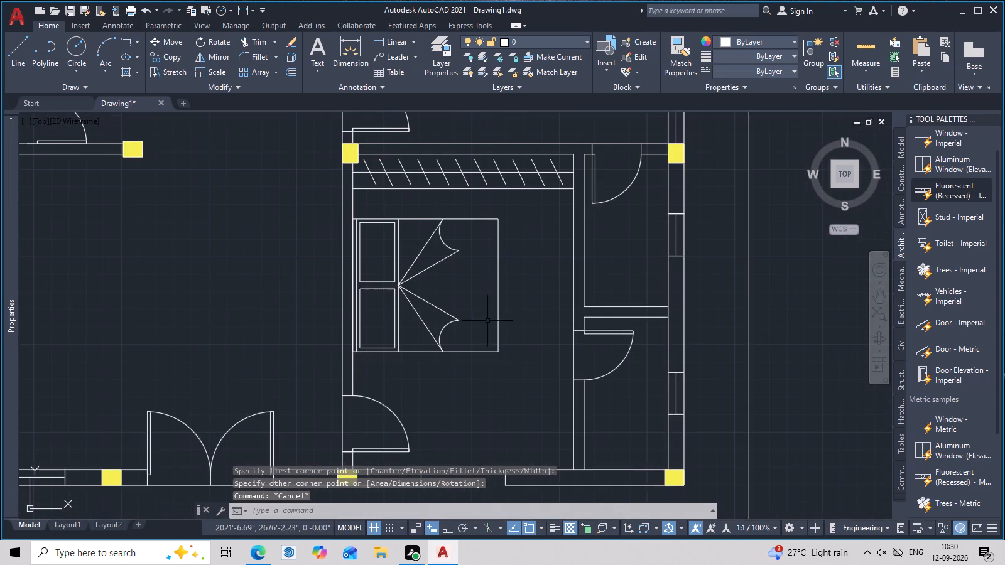
middle_click_drag(491, 330, 475, 325)
middle_click_drag(519, 322, 484, 341)
type("rec")
key("space")
left_click(468, 270)
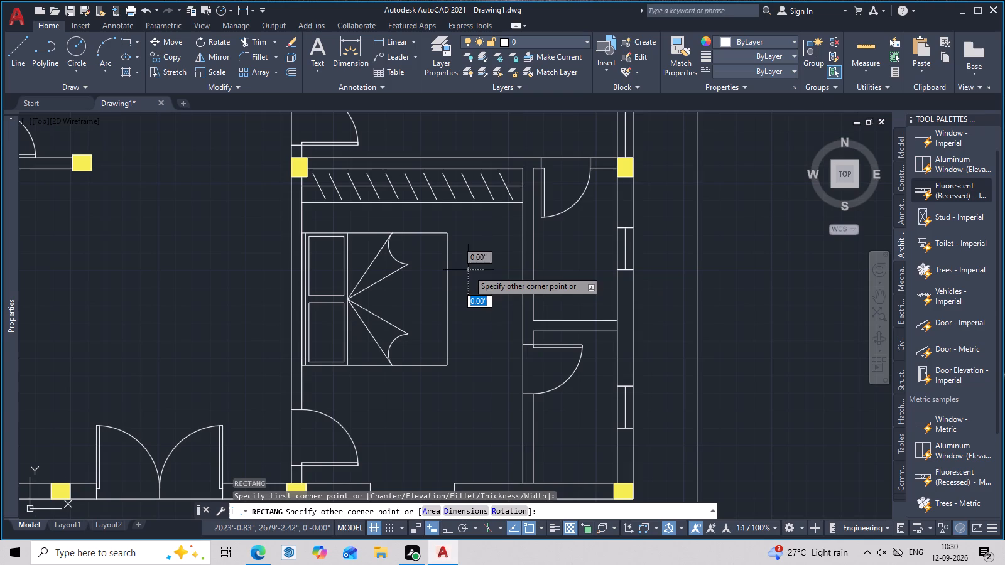
left_click(495, 330)
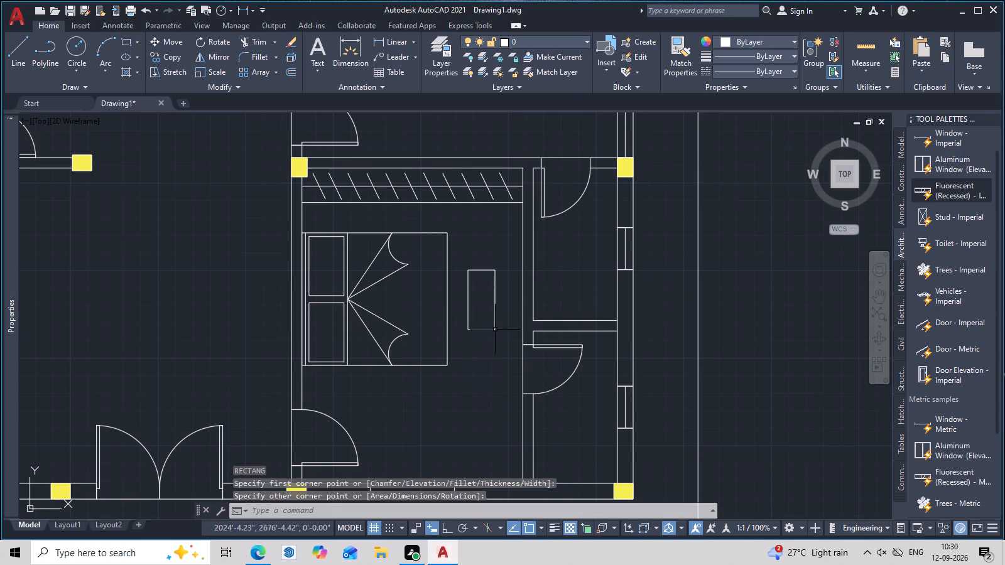
Move the new vertical rectangle left by its left-side midpoint, leaving a small gap beside the lower-right bed's foot.
left_click(494, 296)
type("m")
key("space")
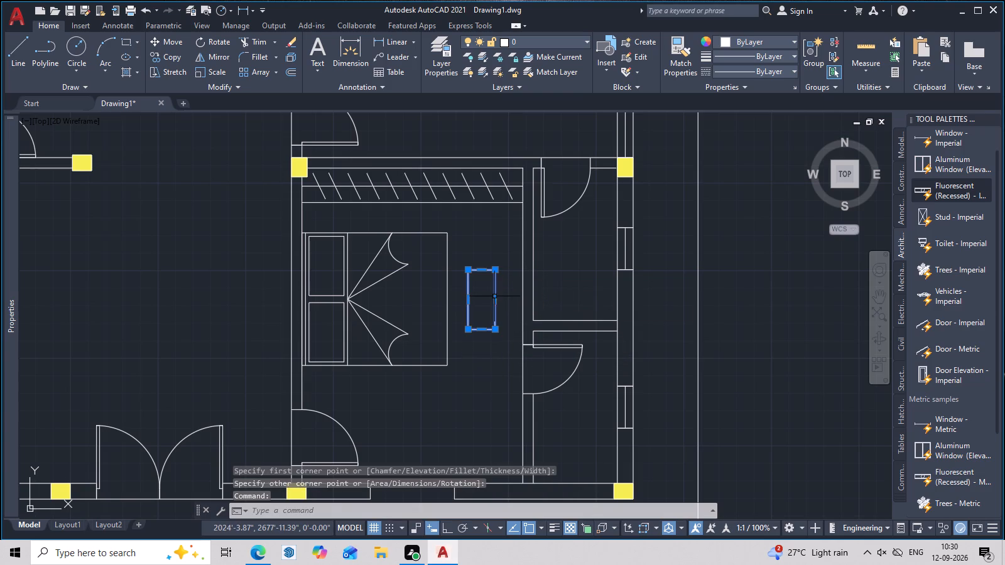
left_click(469, 300)
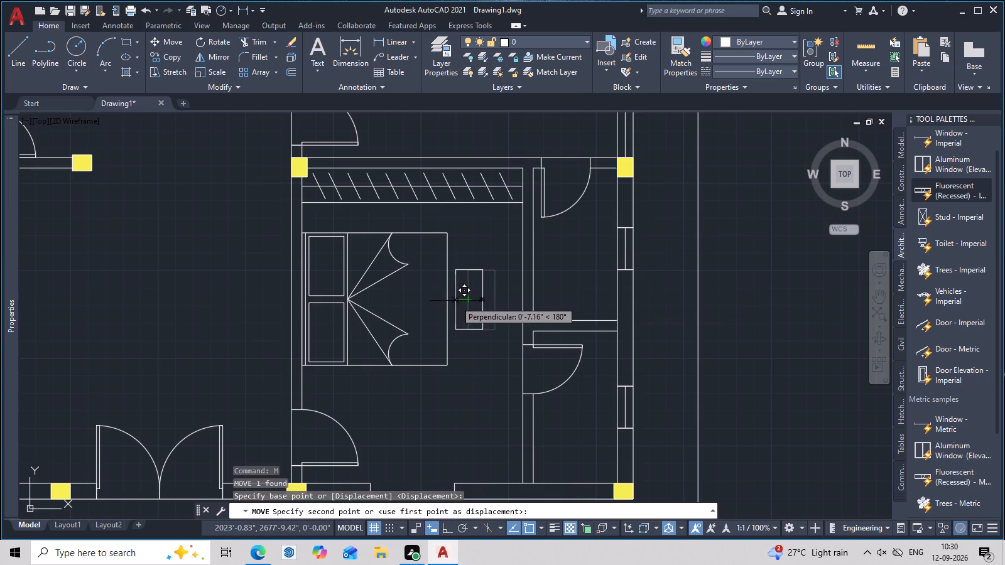
scroll(454, 303, "up", 2)
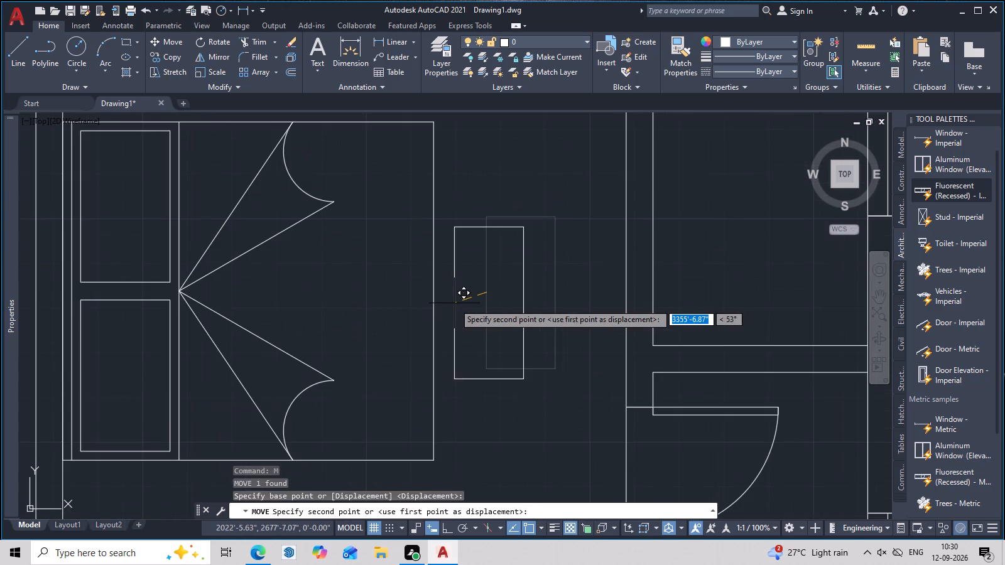
left_click(445, 304)
scroll(479, 314, "down", 2)
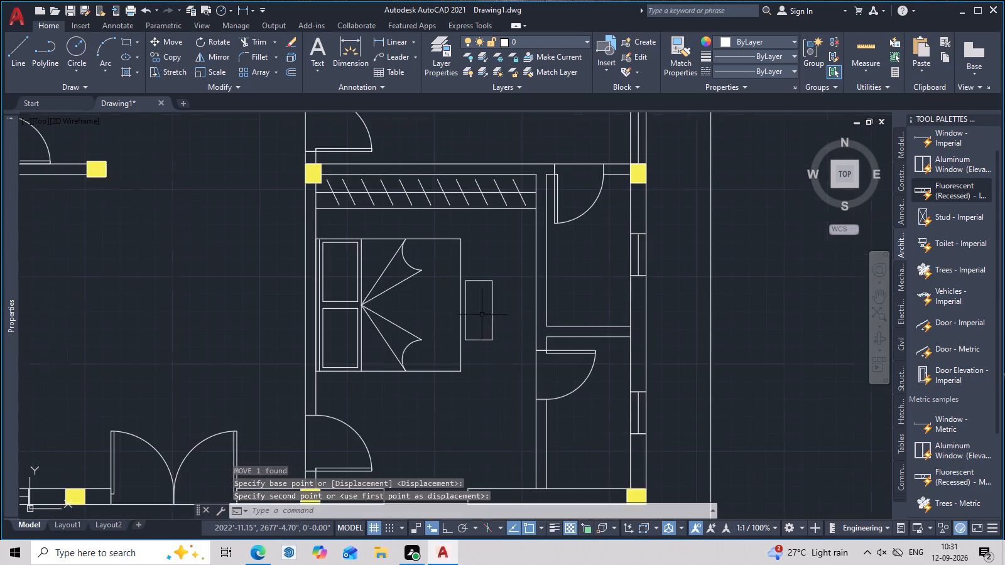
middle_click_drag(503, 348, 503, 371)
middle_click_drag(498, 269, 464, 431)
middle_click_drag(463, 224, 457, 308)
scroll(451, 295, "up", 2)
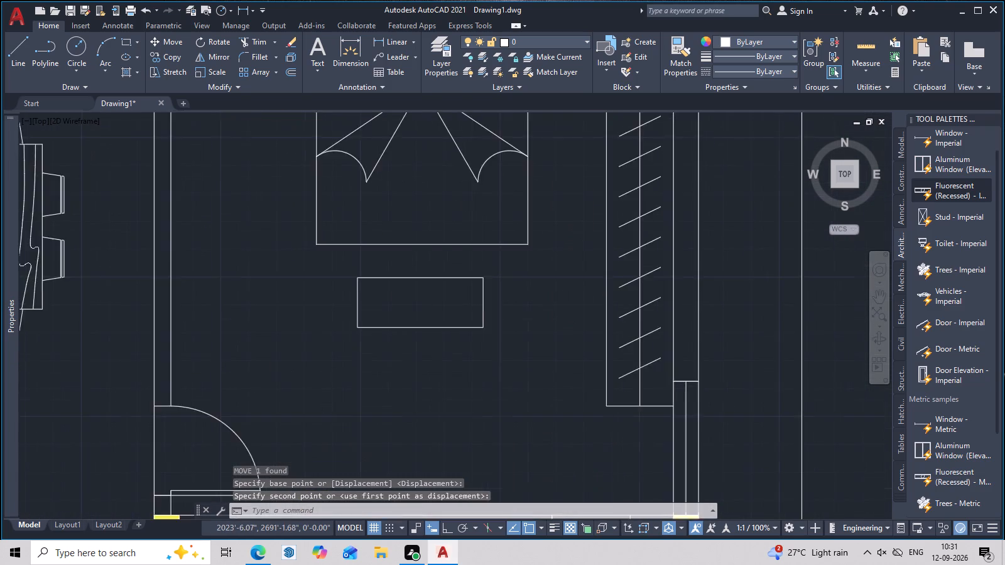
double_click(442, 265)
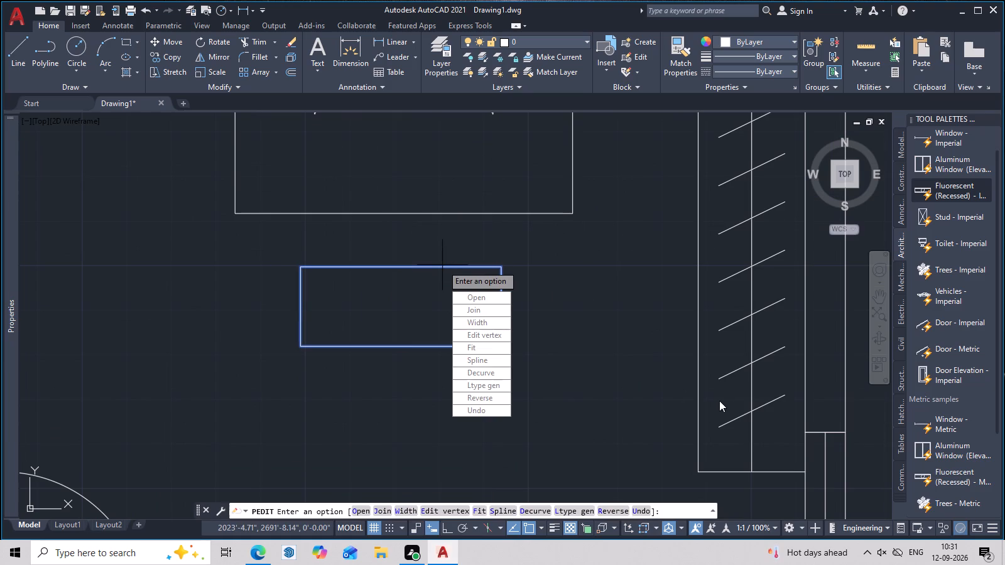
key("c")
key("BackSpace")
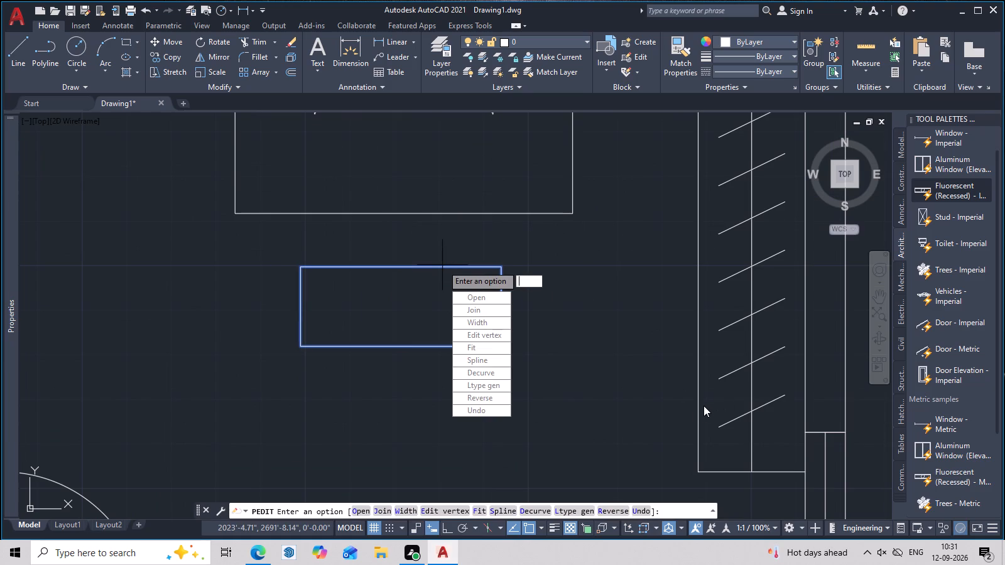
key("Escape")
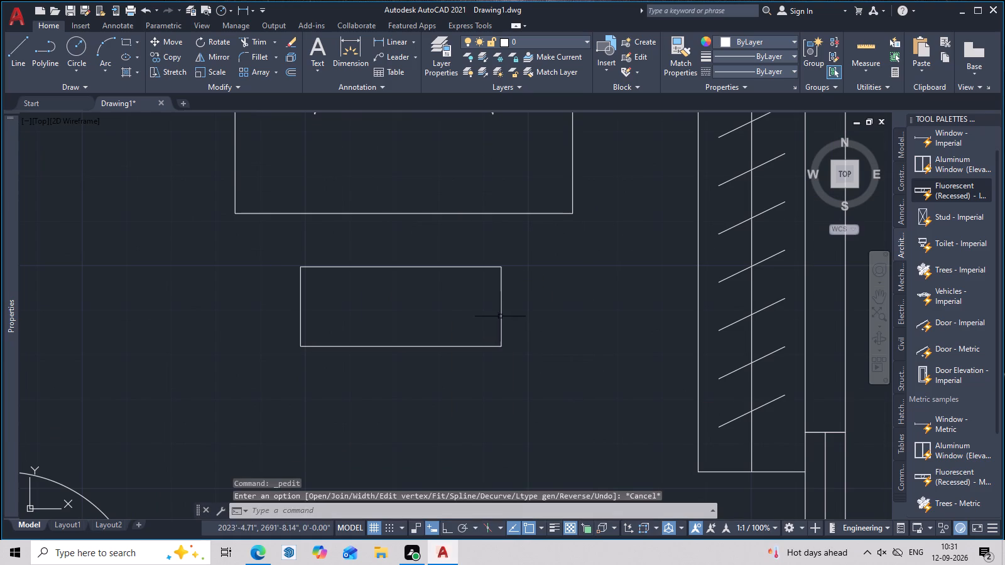
Move the horizontal rectangle by its top midpoint straight up about 0'-9.7", leaving a small gap below the upper-right bedroom's bed.
left_click(501, 315)
type("m")
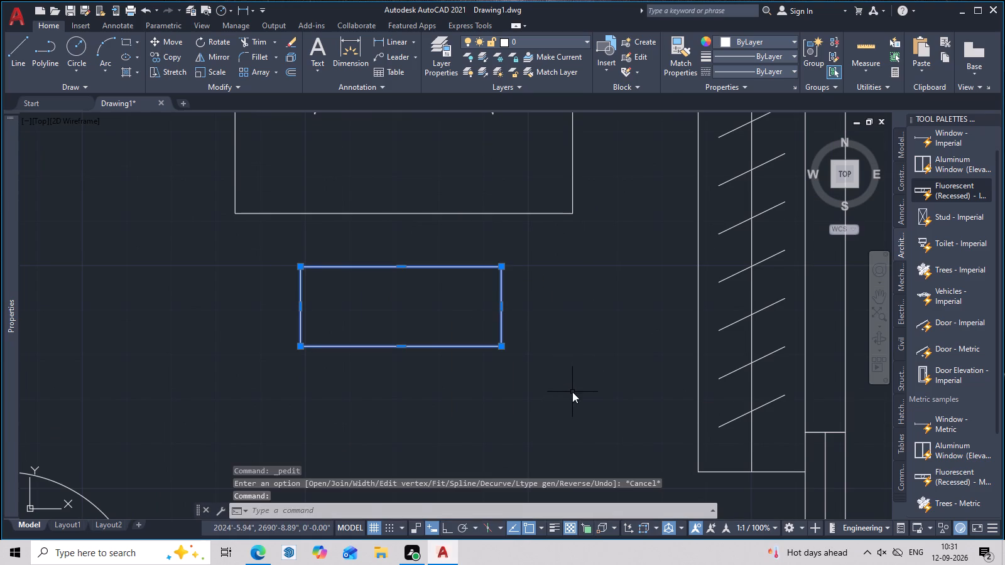
key("space")
left_click(400, 270)
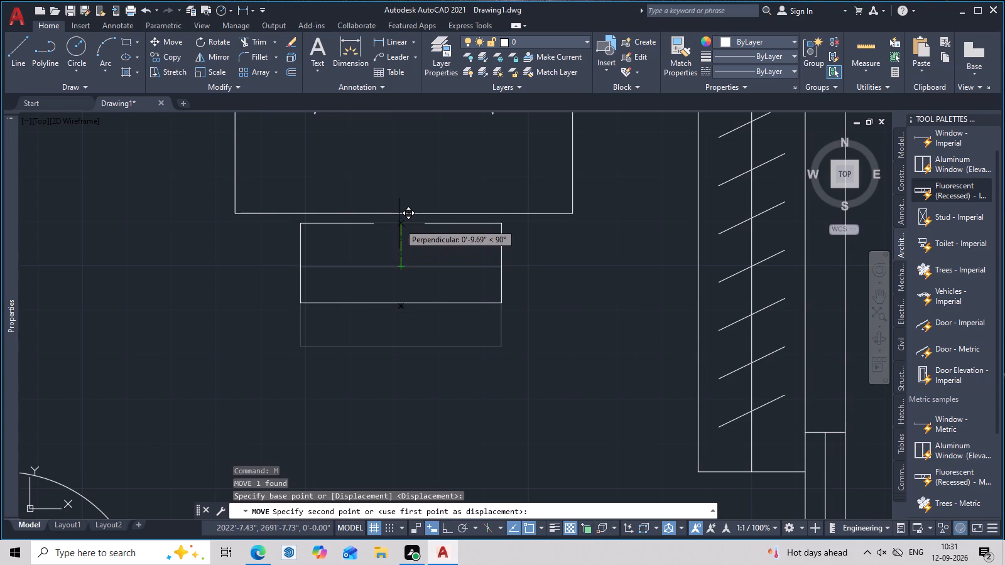
left_click(399, 223)
Explode the vertical rectangle at the foot of the lower-right bedroom's bed into separate lines.
scroll(475, 306, "down", 4)
middle_click_drag(503, 384, 509, 335)
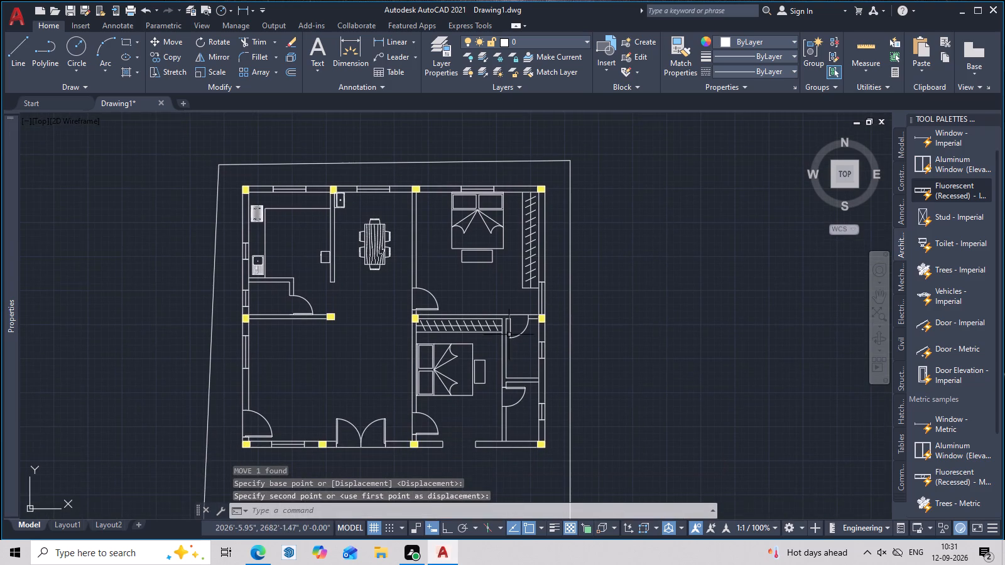
scroll(476, 389, "up", 4)
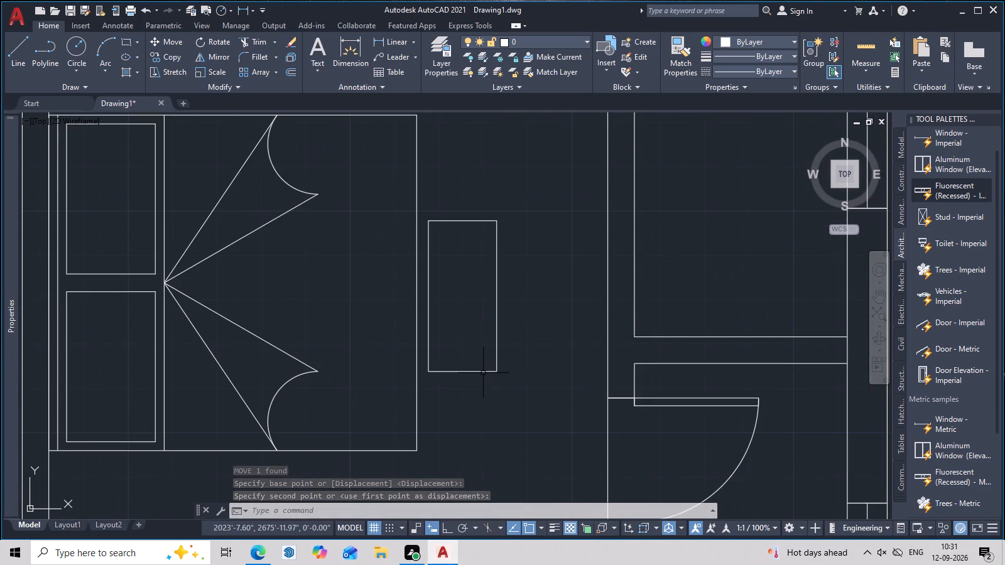
left_click(483, 371)
key("x")
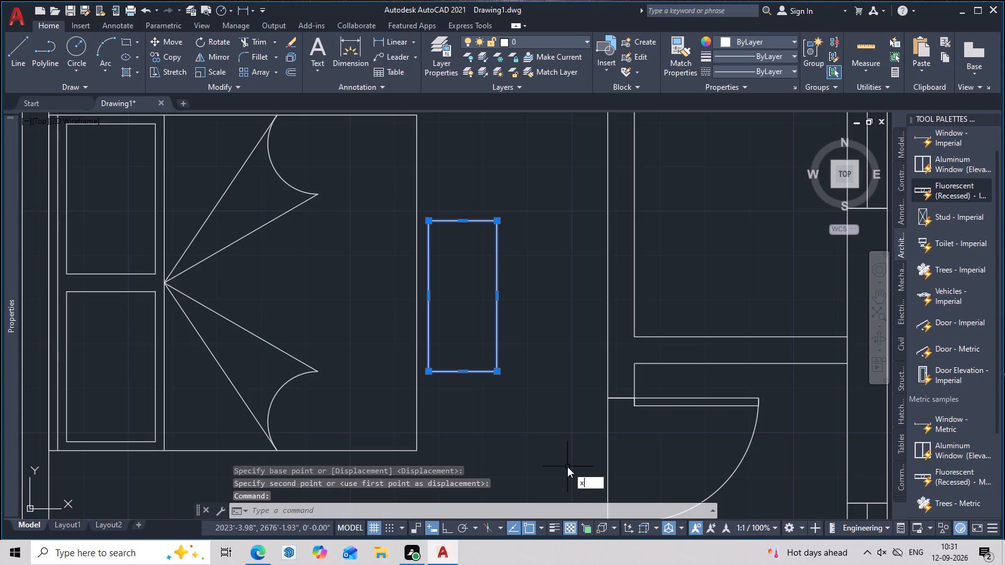
key("space")
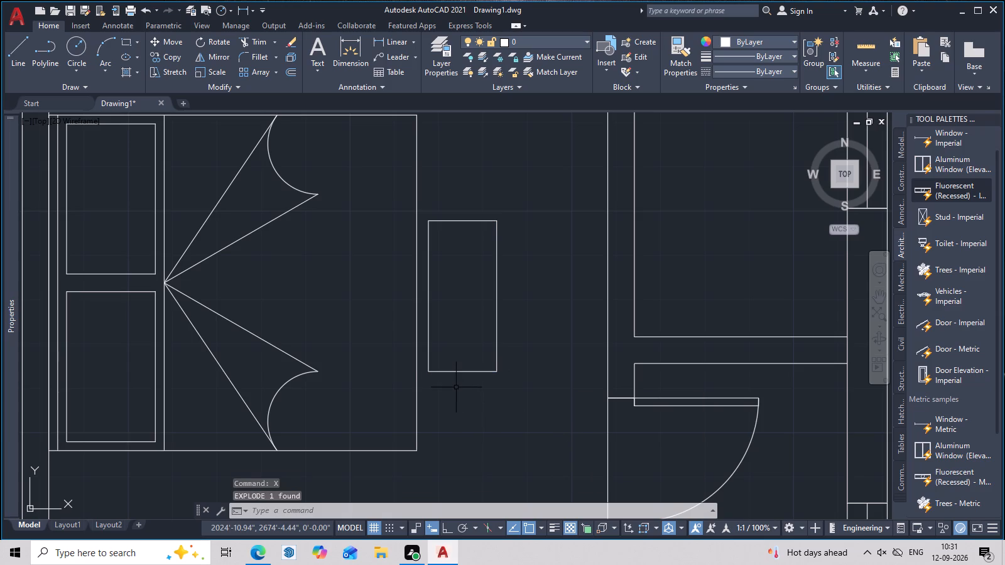
Fillet all four corners of the exploded vertical rectangle with a 2" radius.
type("f")
key("space")
left_click(454, 374)
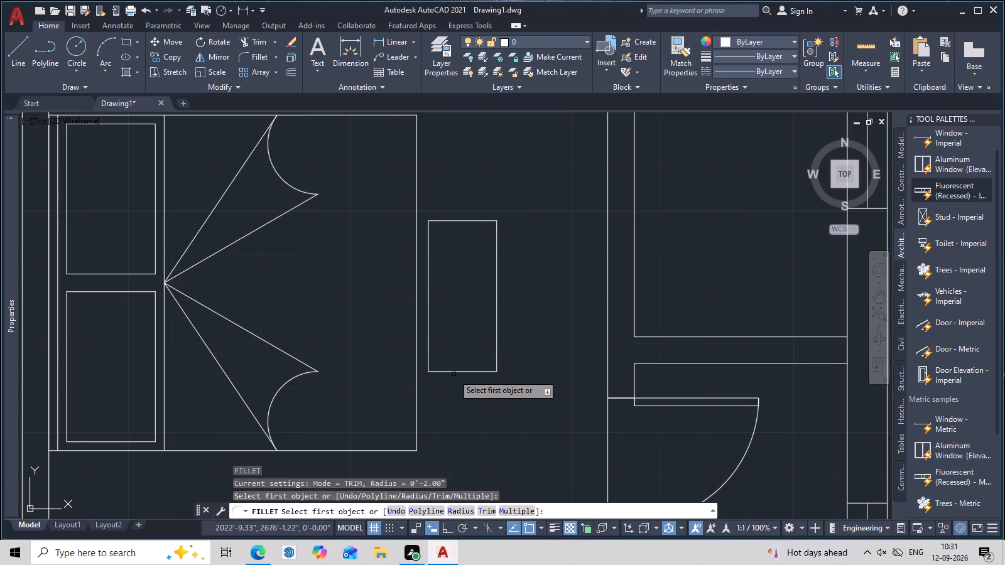
left_click(450, 369)
left_click(445, 373)
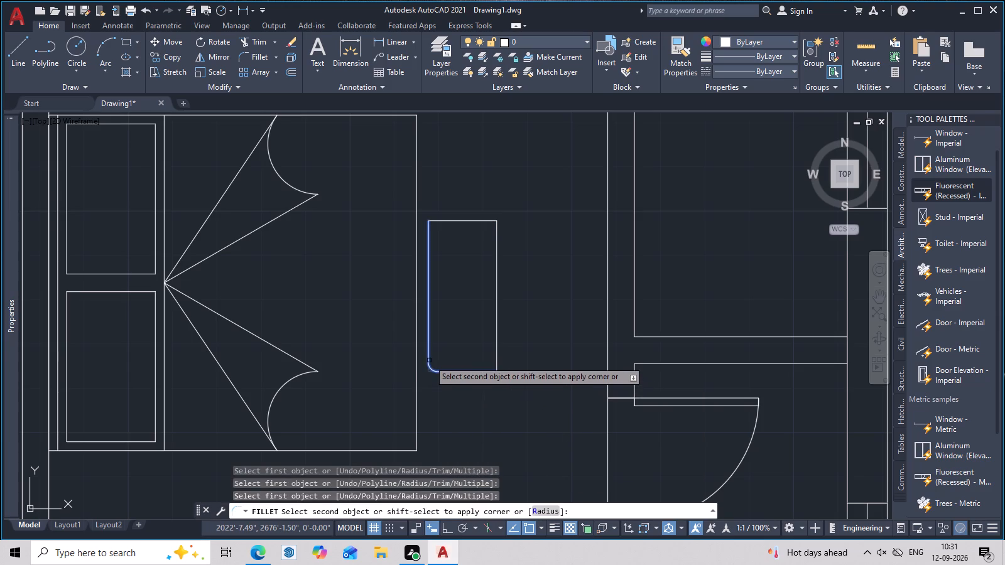
left_click(429, 360)
key("space")
left_click(486, 372)
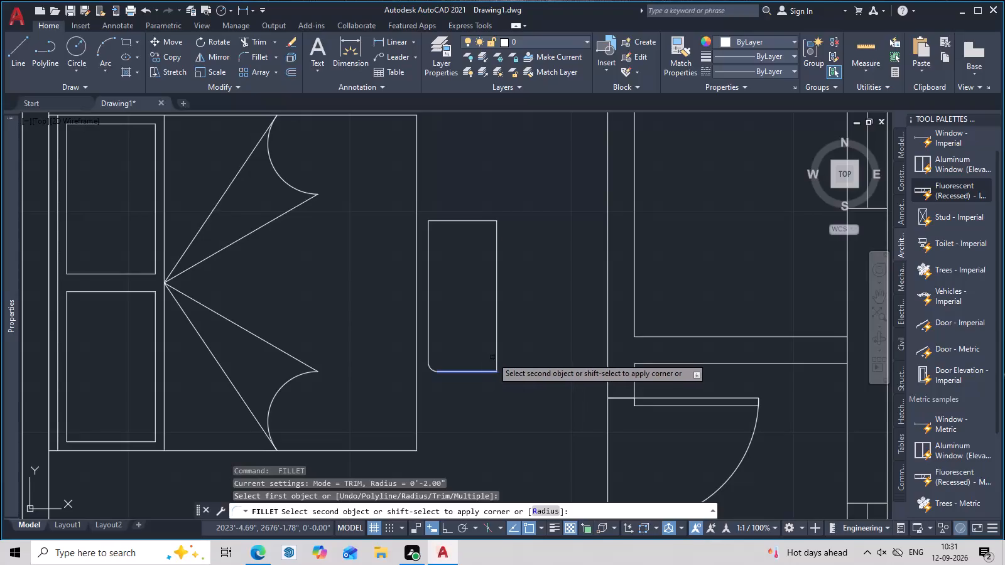
left_click(495, 355)
key("space")
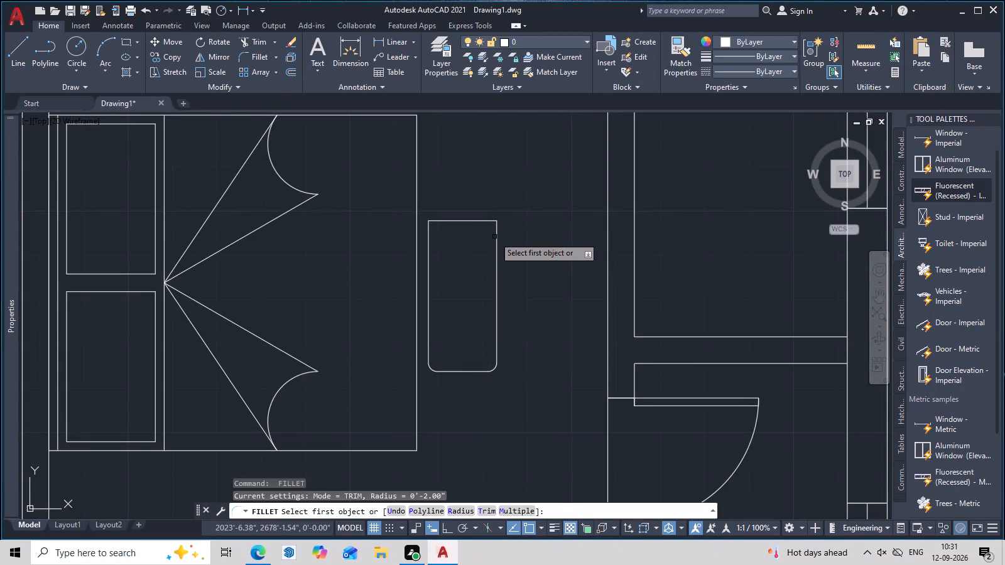
left_click(496, 237)
left_click(488, 220)
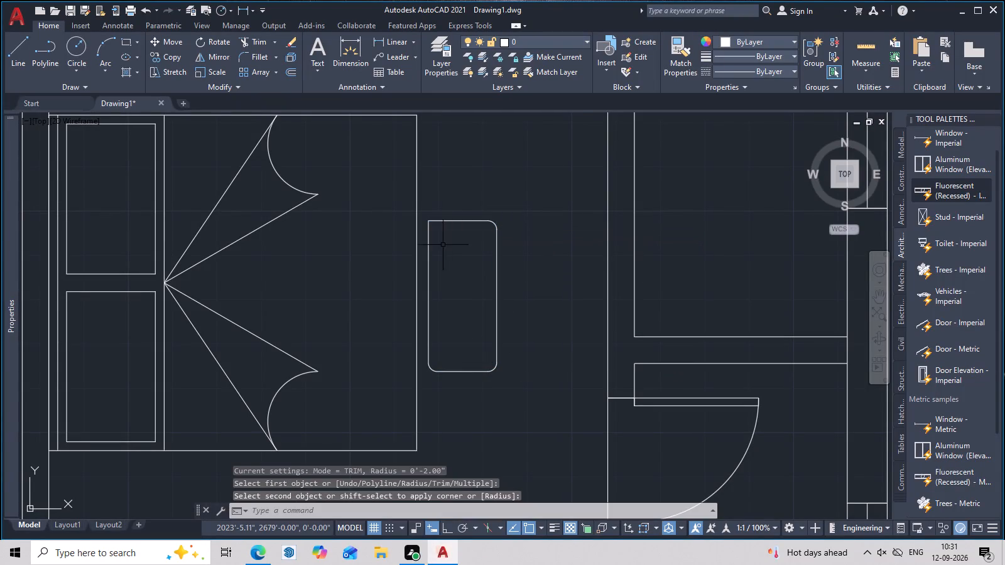
key("space")
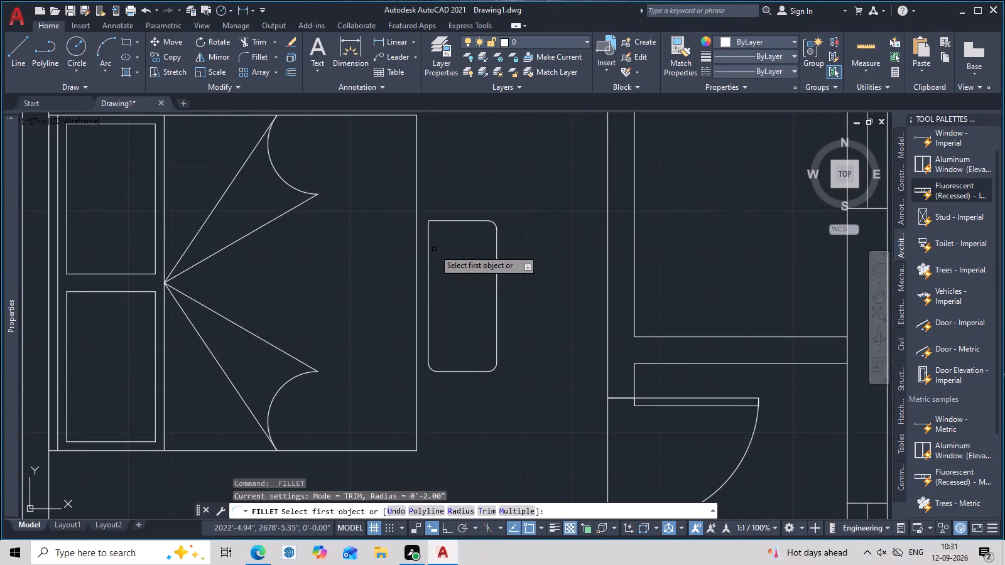
left_click(430, 249)
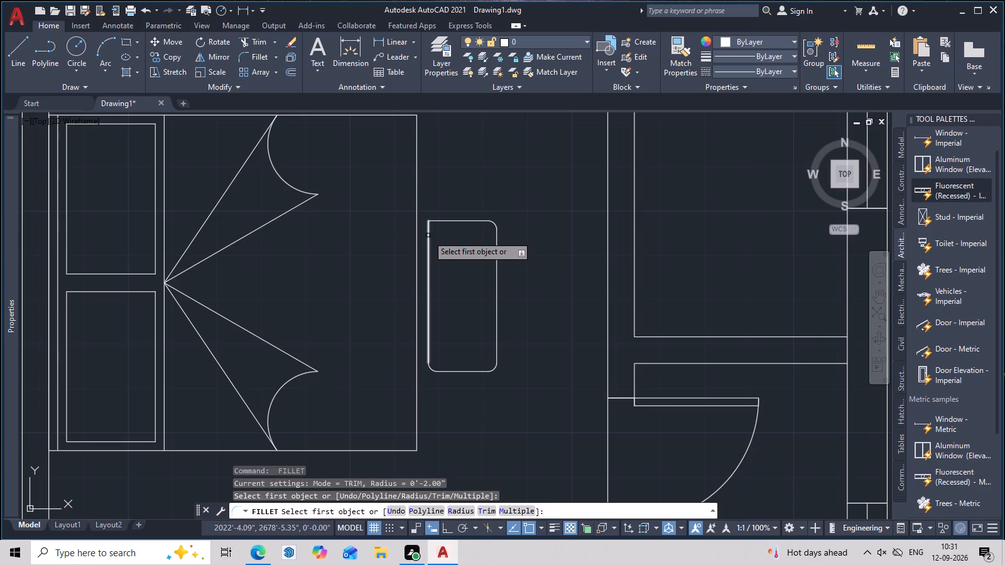
left_click(428, 235)
left_click(450, 220)
Fillet the two left corners of the horizontal rectangle below the upper-right bedroom's bed with a 2" radius.
scroll(454, 222, "down", 4)
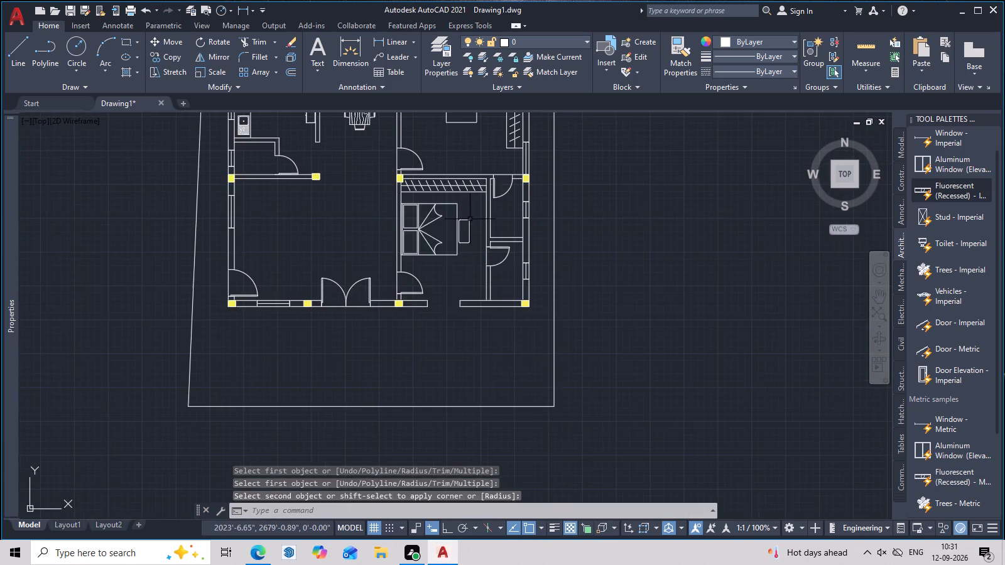
middle_click_drag(472, 219, 439, 475)
scroll(450, 399, "up", 3)
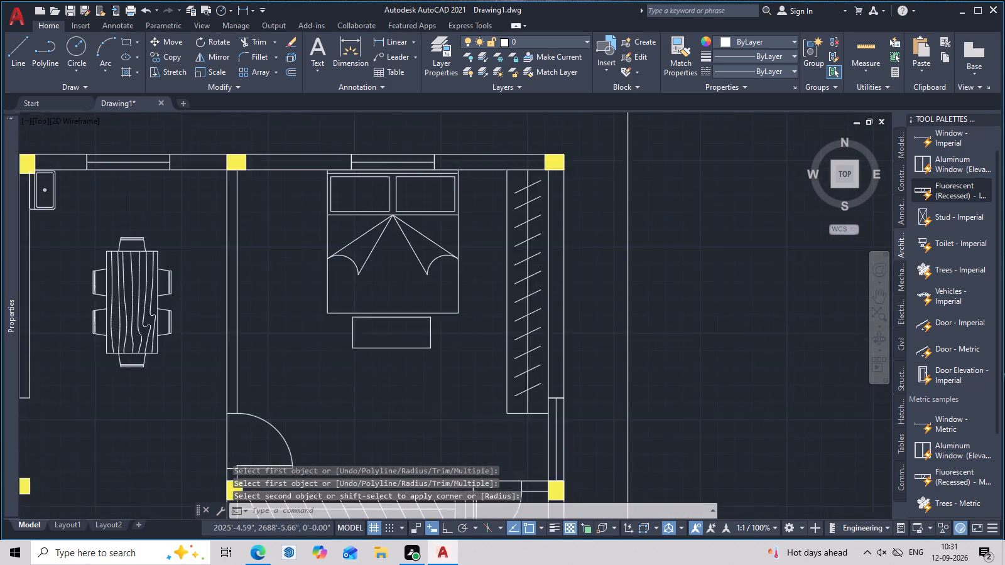
scroll(395, 320, "up", 2)
middle_click_drag(388, 315, 442, 411)
key("space")
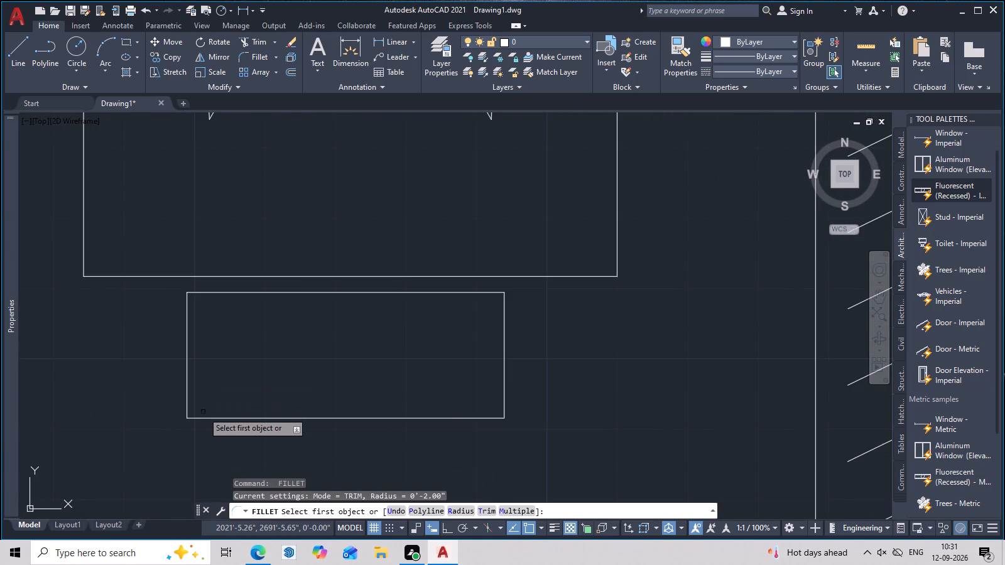
left_click(206, 416)
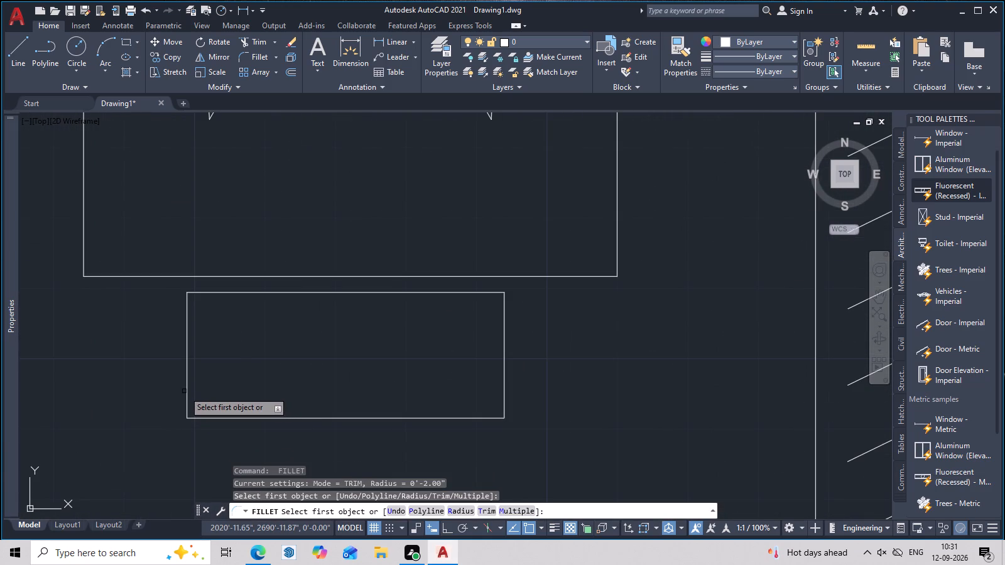
left_click(187, 393)
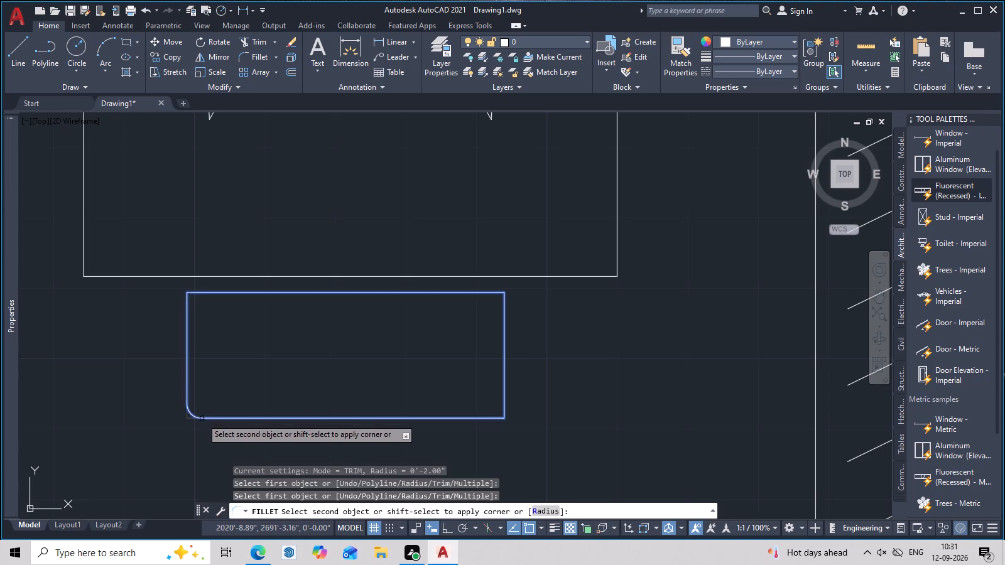
double_click(202, 419)
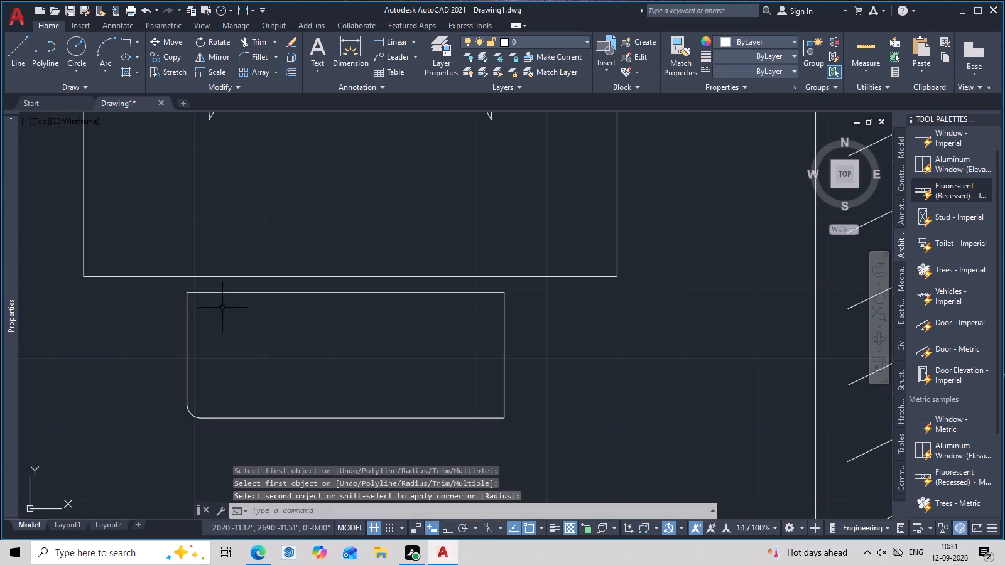
scroll(223, 289, "up", 3)
middle_click_drag(223, 288, 352, 282)
key("space")
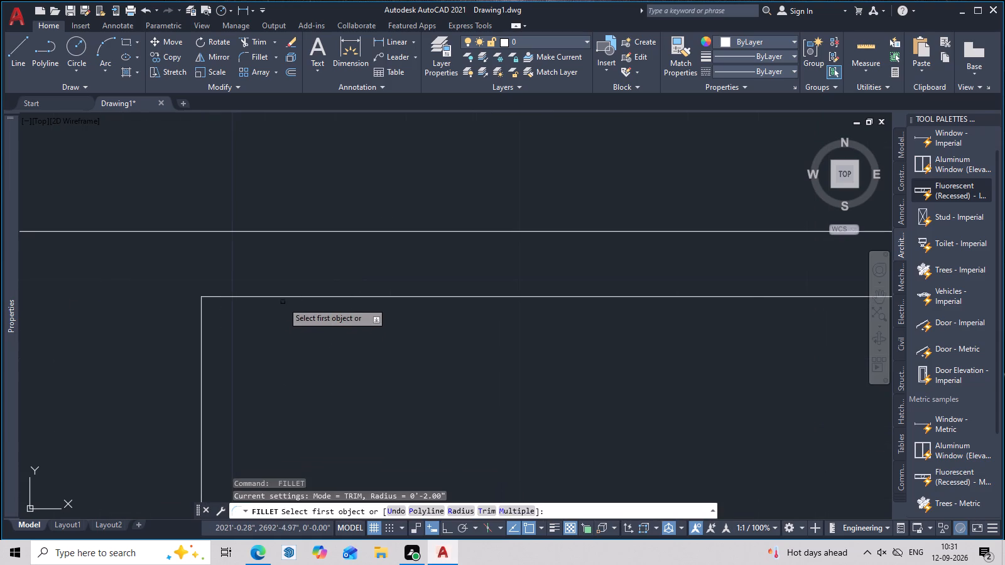
left_click(290, 295)
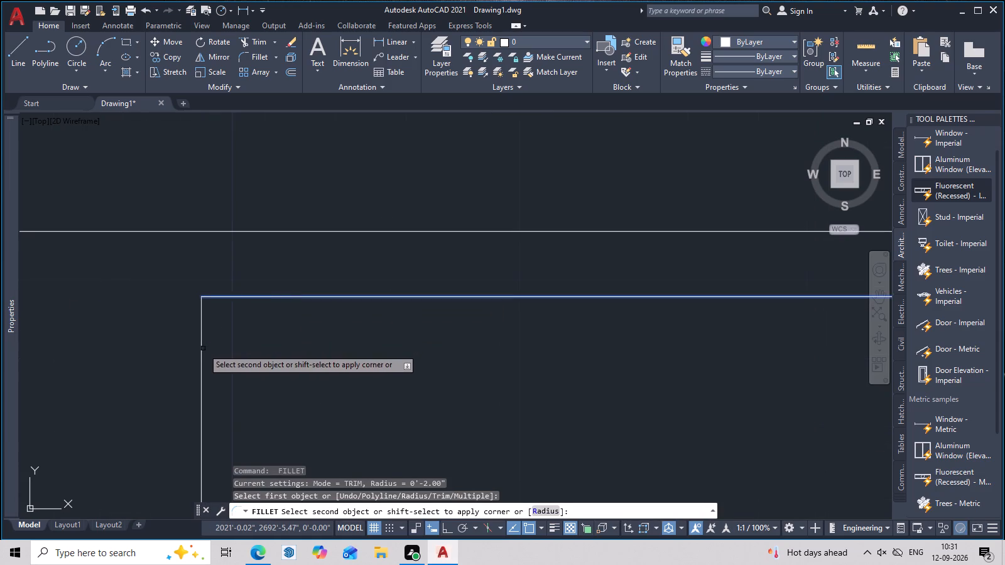
left_click(203, 348)
Fillet the two right corners of the horizontal rectangle below the upper-right bed with the same 2" radius.
scroll(219, 350, "down", 5)
middle_click_drag(370, 411, 281, 444)
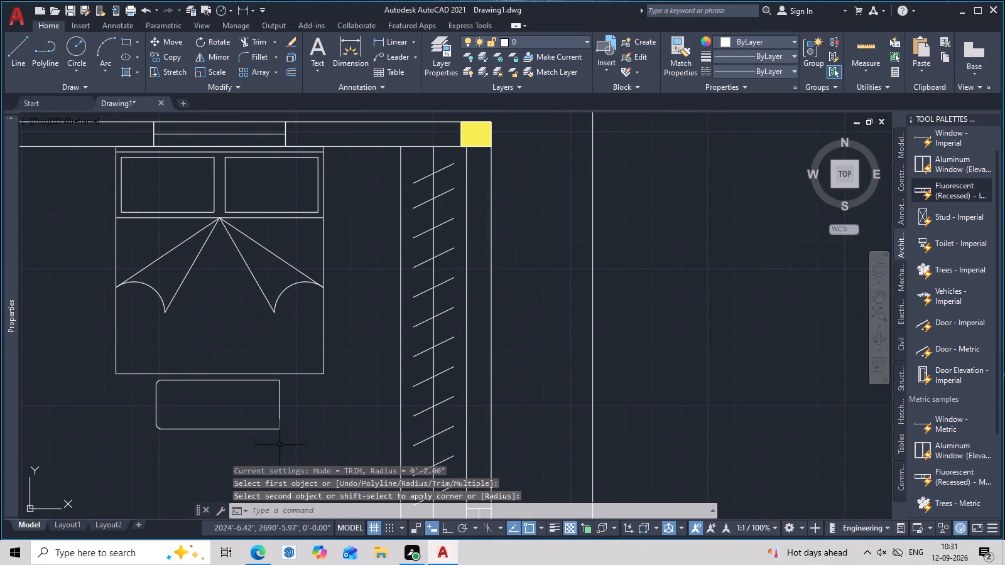
scroll(301, 392, "up", 2)
key("space")
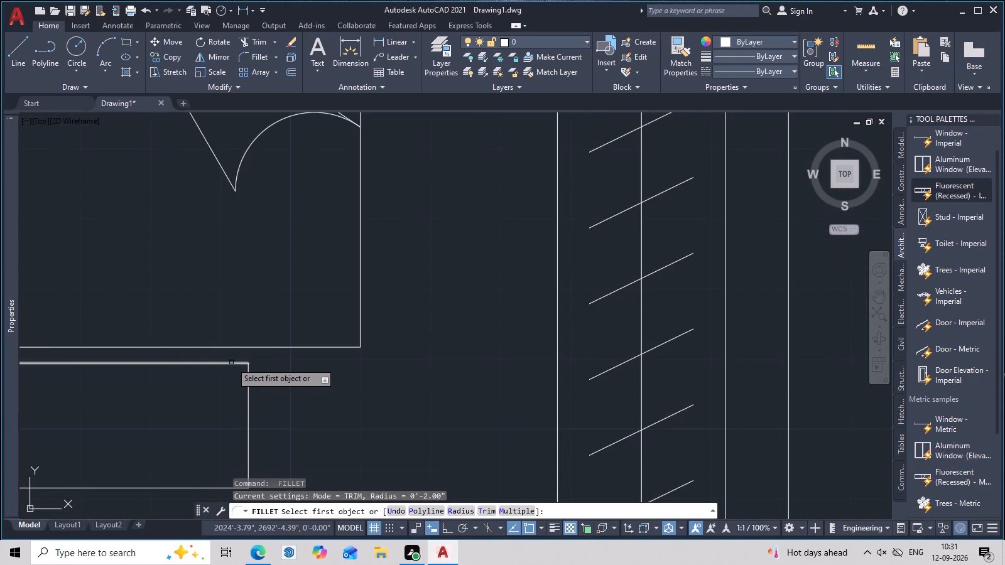
left_click(231, 362)
left_click(249, 390)
scroll(250, 390, "down", 2)
middle_click_drag(296, 420, 325, 398)
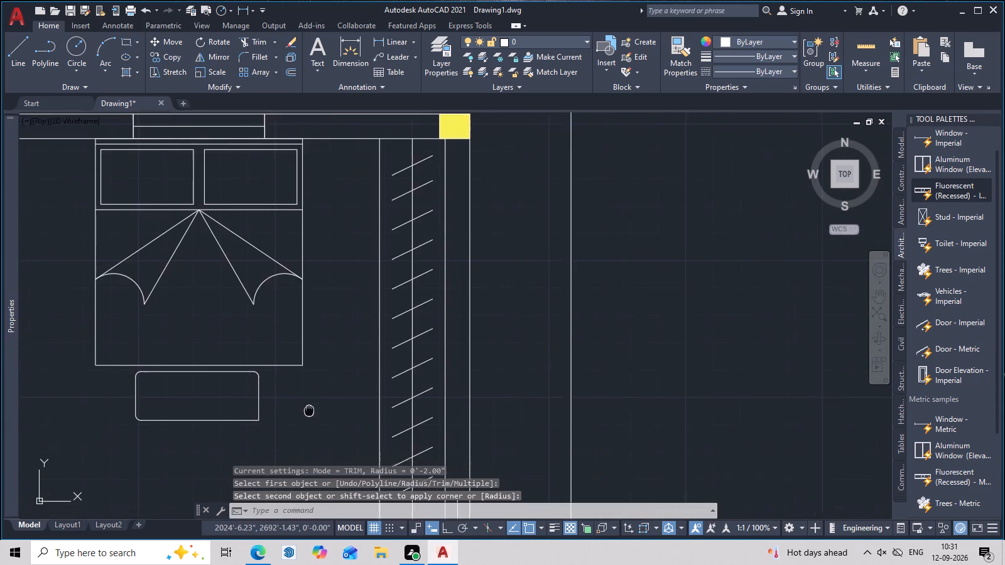
middle_click_drag(325, 398, 347, 384)
scroll(322, 392, "up", 2)
key("space")
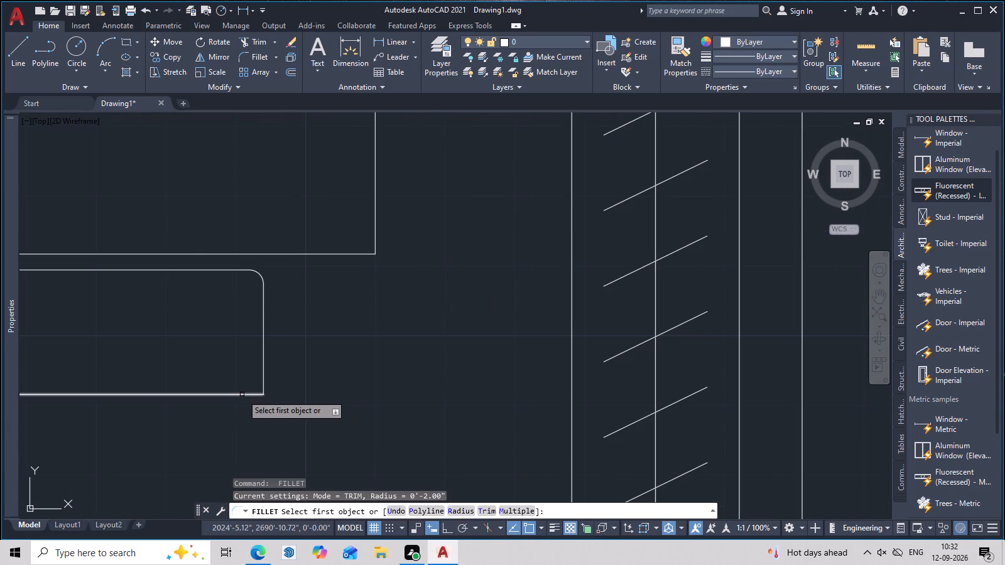
double_click(242, 394)
left_click(264, 374)
Draw a circle of about 1.2" radius centred on the lower-left corner arc of the vertical rounded rectangle beside the lower-right bedroom's bed.
scroll(278, 375, "down", 4)
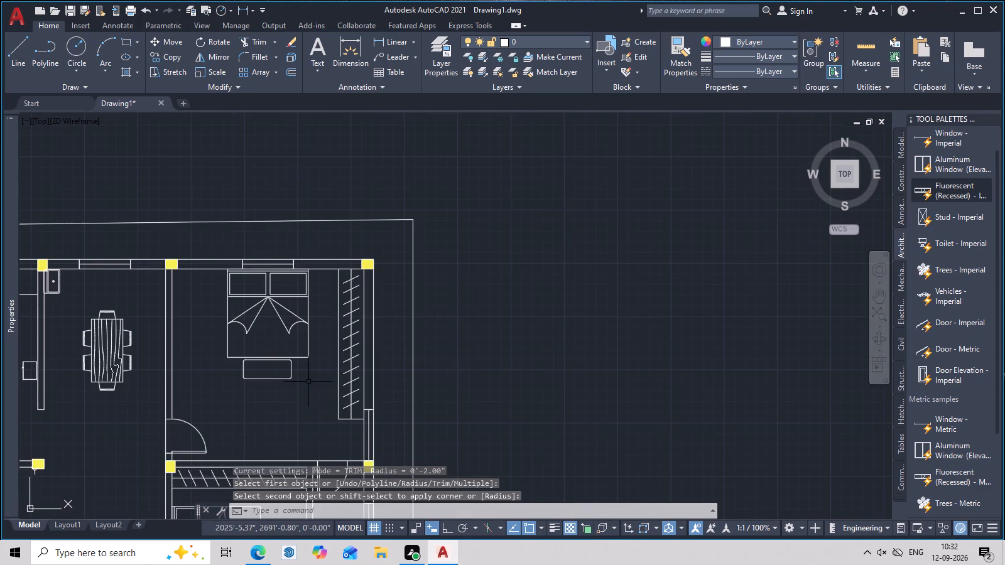
middle_click_drag(315, 397, 384, 399)
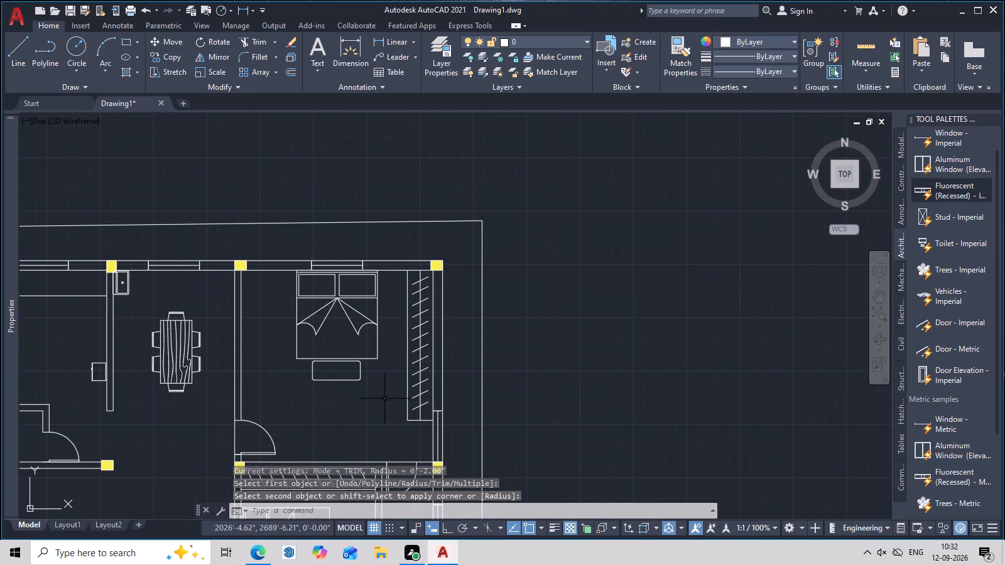
middle_click(384, 399)
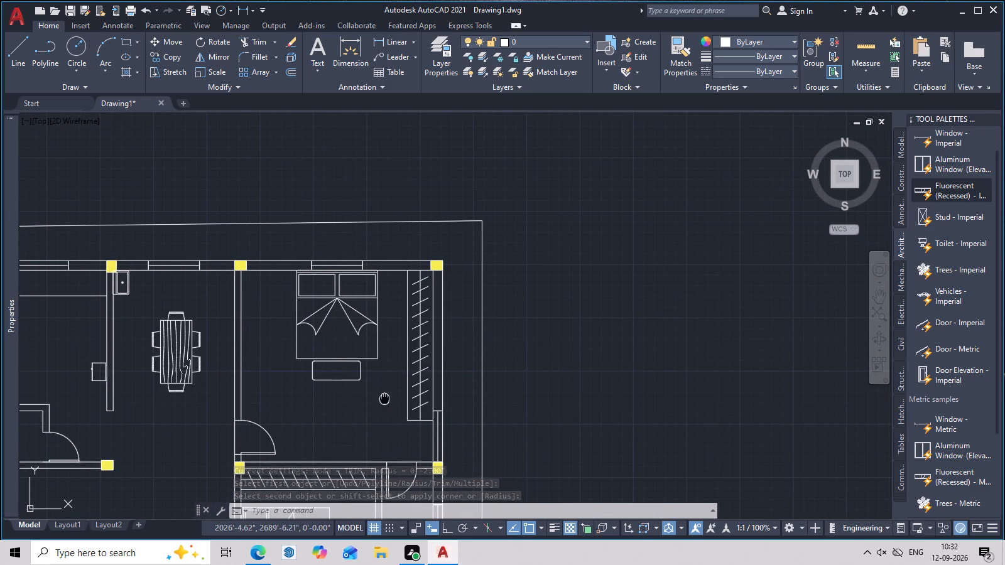
scroll(384, 399, "down", 1)
middle_click_drag(331, 383, 418, 268)
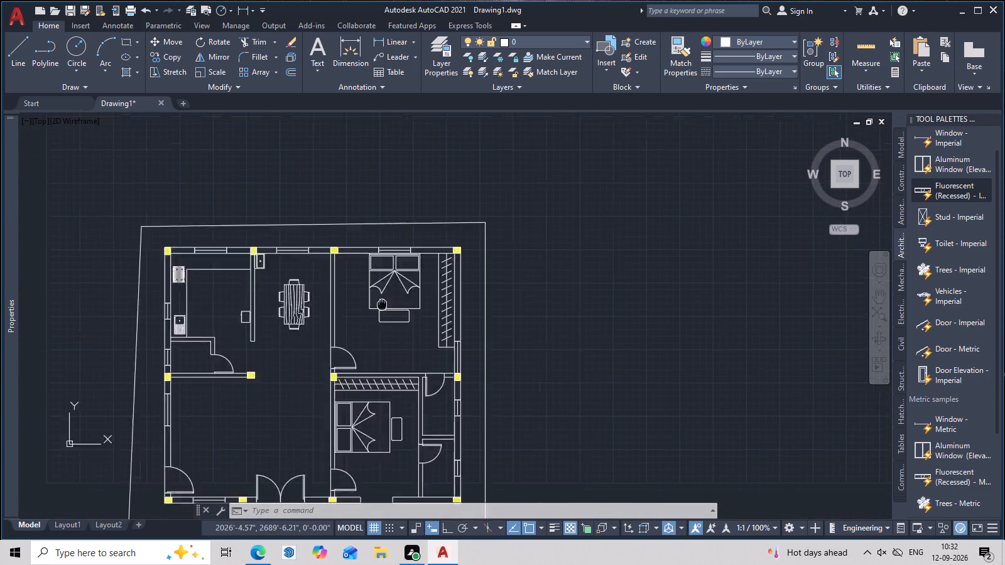
middle_click_drag(418, 268, 432, 254)
scroll(467, 389, "up", 4)
middle_click_drag(451, 380, 427, 434)
scroll(394, 389, "up", 1)
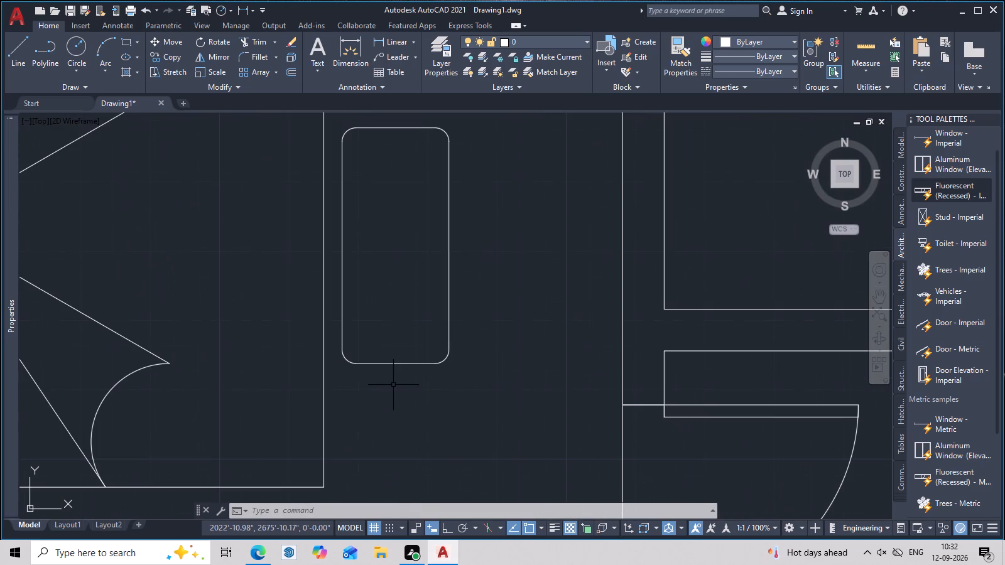
key("c")
key("space")
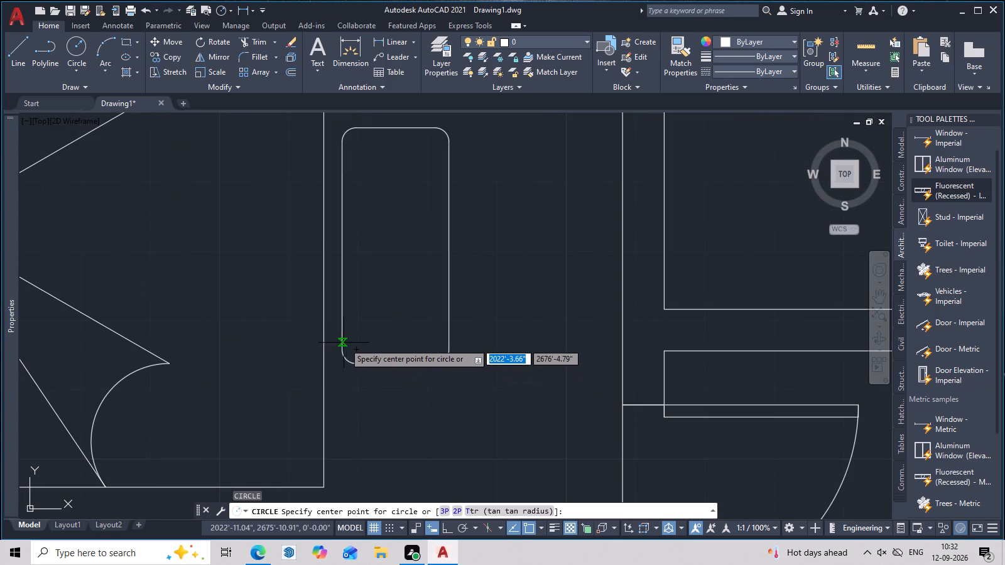
left_click(352, 352)
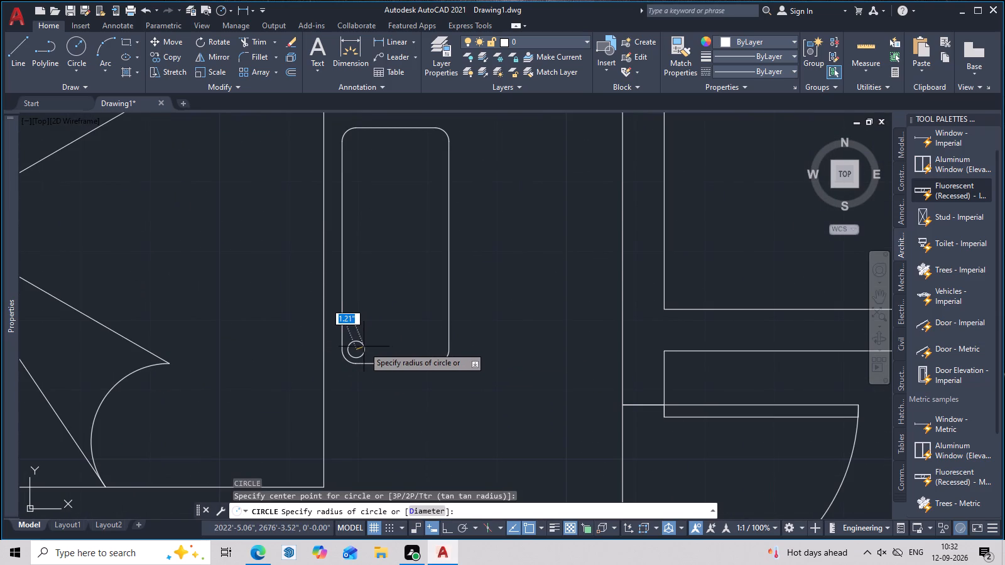
left_click(364, 347)
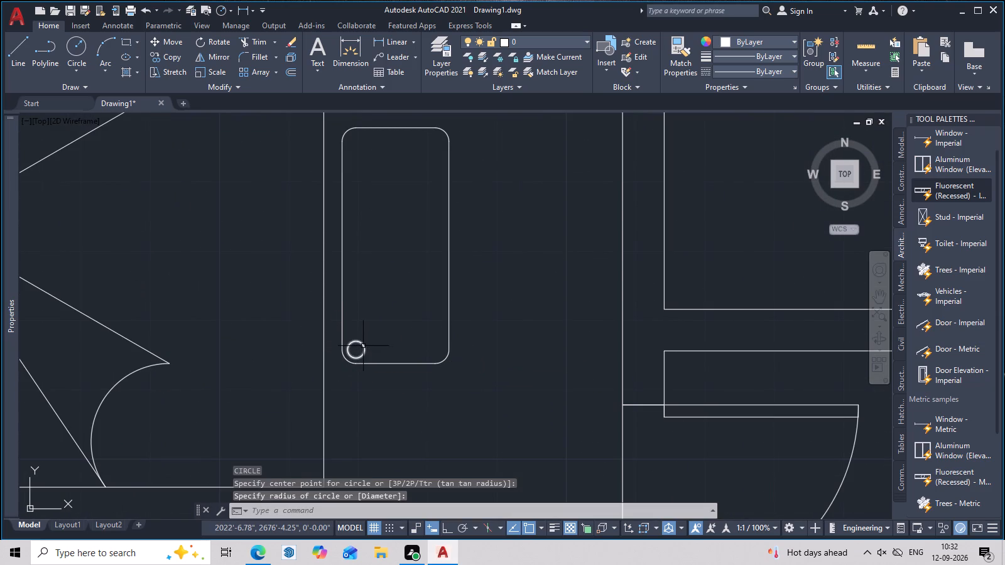
Mirror the circle about the vertical rectangle's horizontal midline into its upper-left corner, keeping the source circle.
left_click(363, 346)
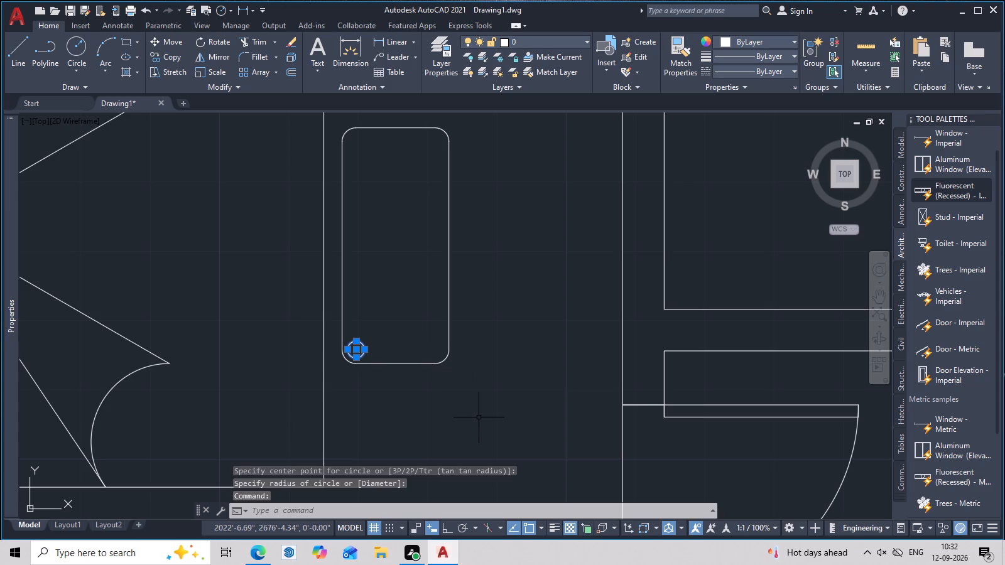
type("mi")
key("space")
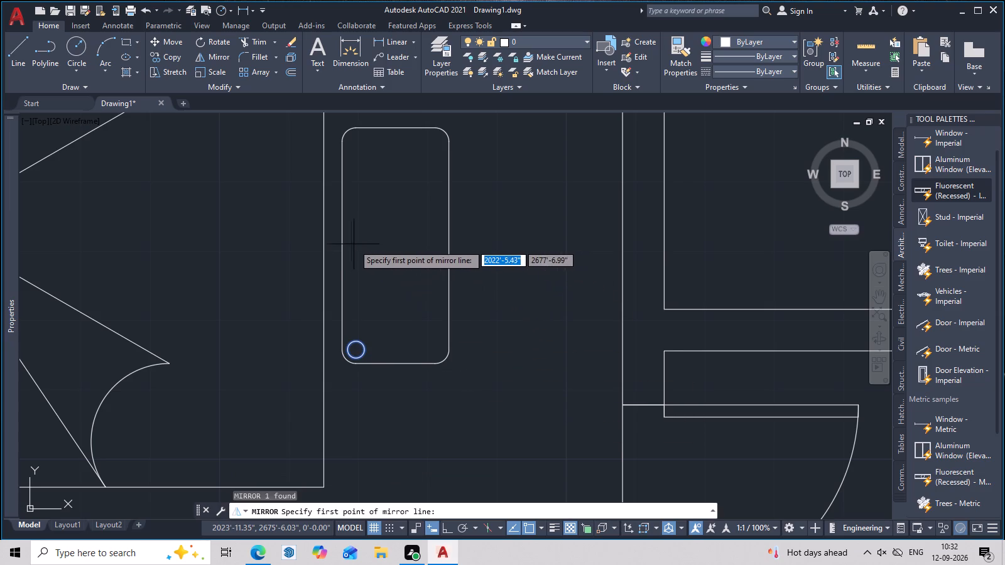
left_click(342, 245)
left_click(388, 242)
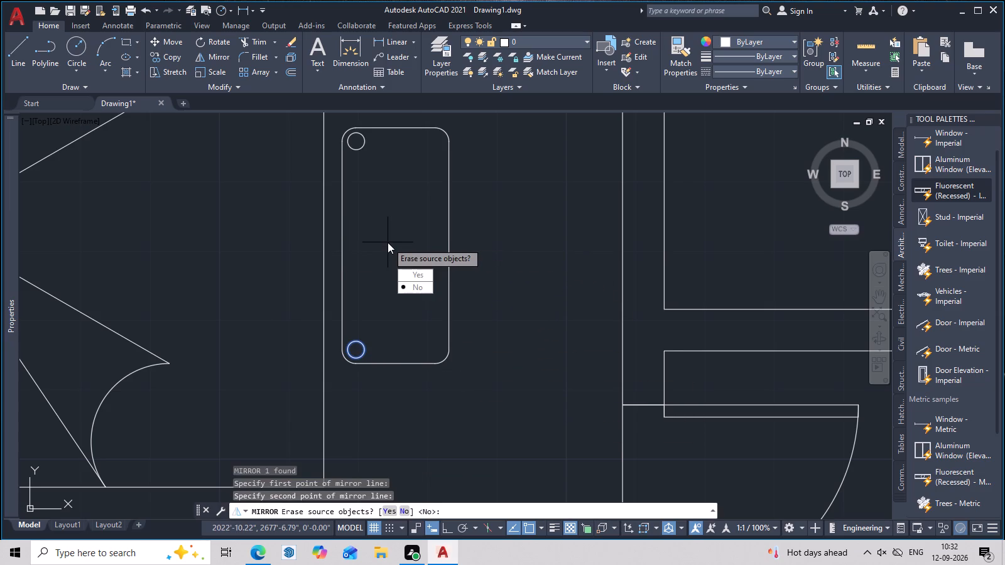
left_click_drag(413, 284, 388, 242)
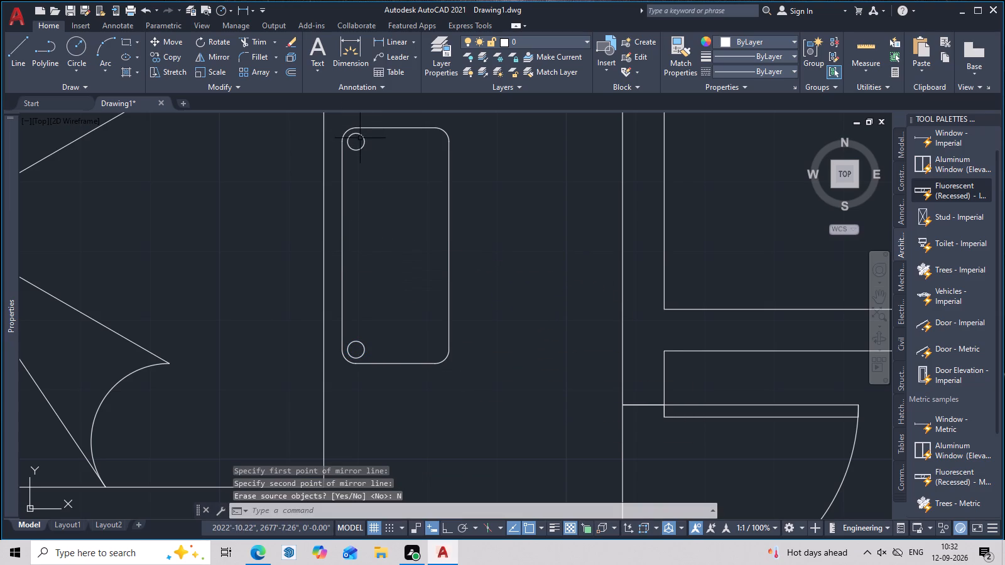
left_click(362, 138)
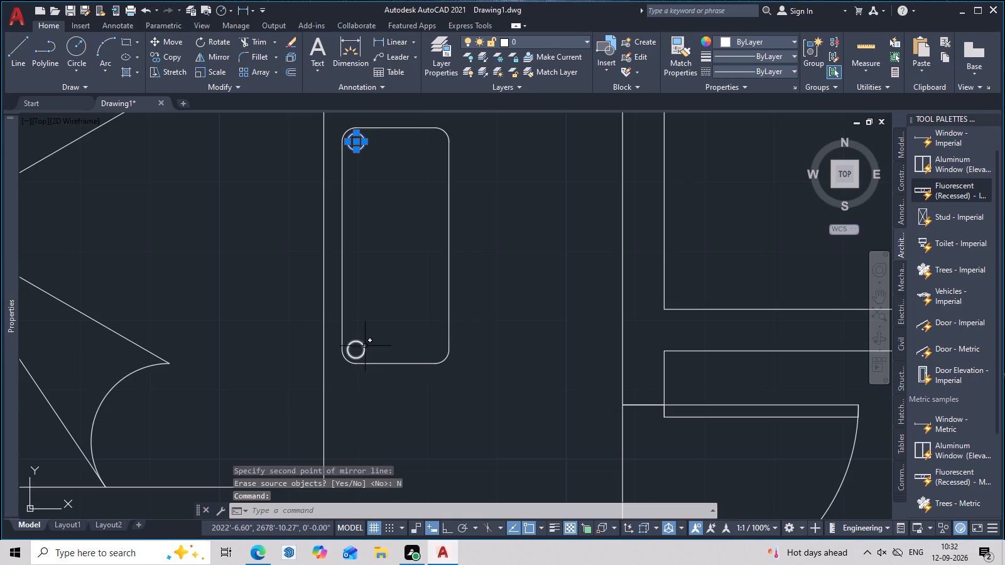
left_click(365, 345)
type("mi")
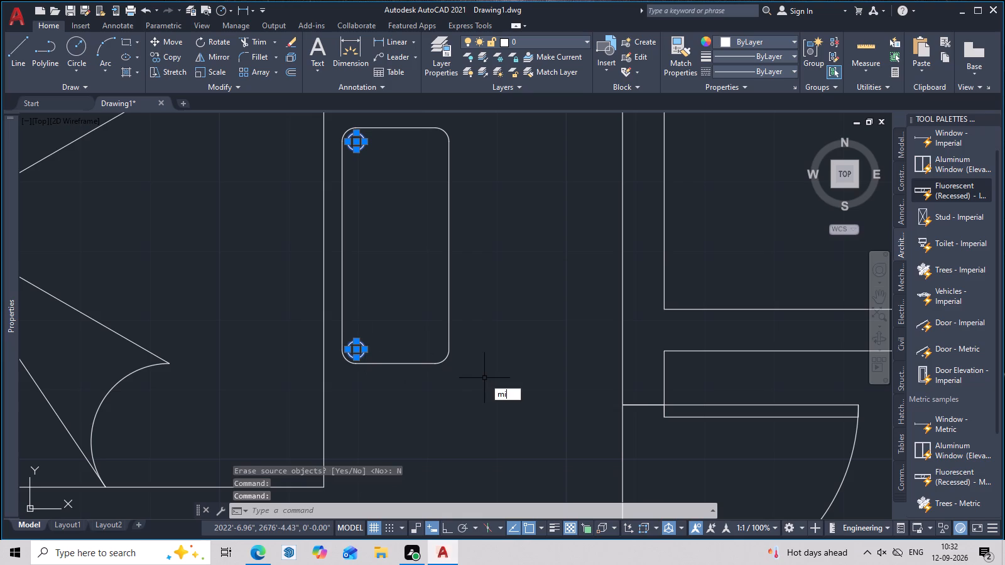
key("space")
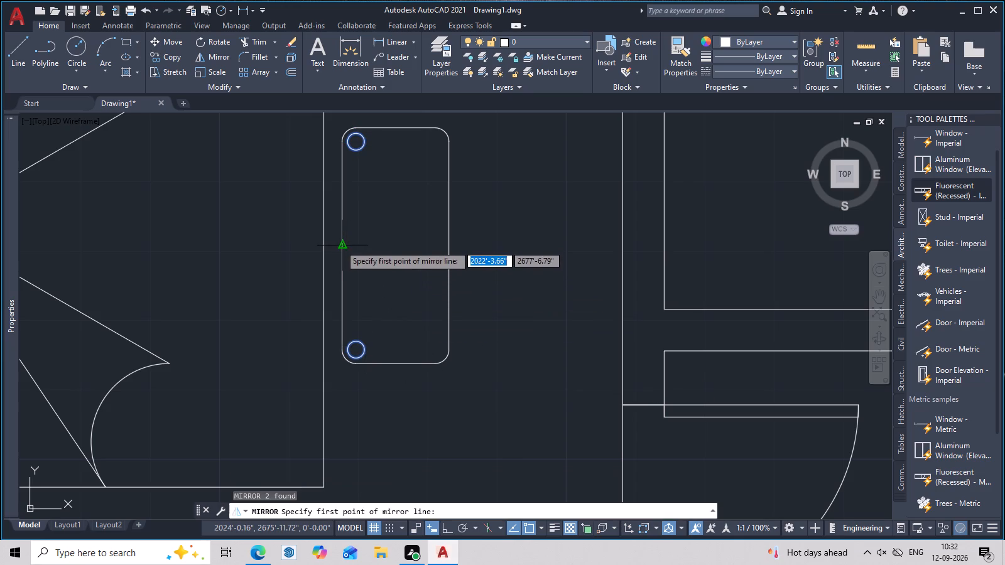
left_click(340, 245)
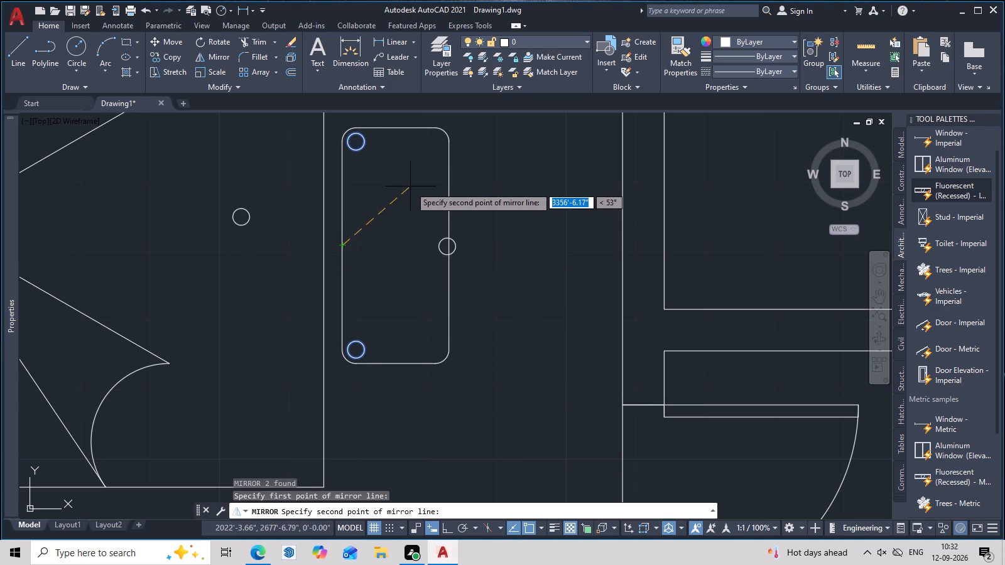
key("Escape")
Mirror both left circles about the vertical rectangle's vertical centreline into its right corners, keeping the source circles.
left_click(364, 347)
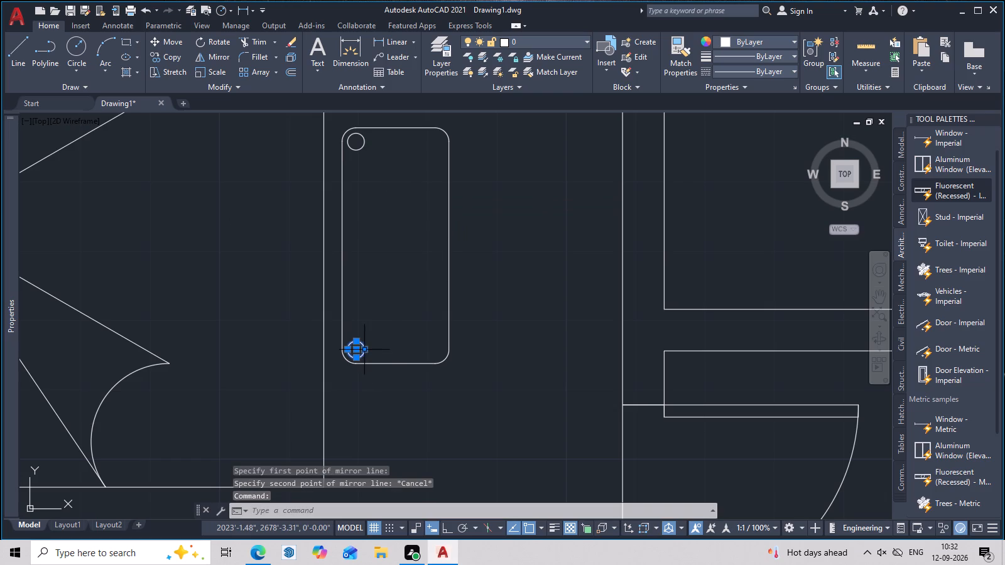
left_click(359, 149)
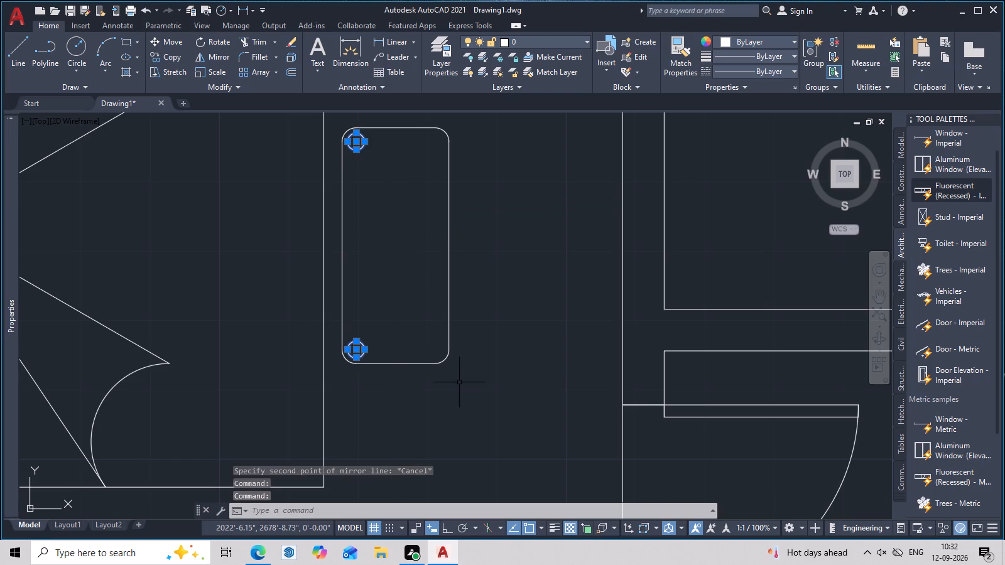
type("mi")
key("space")
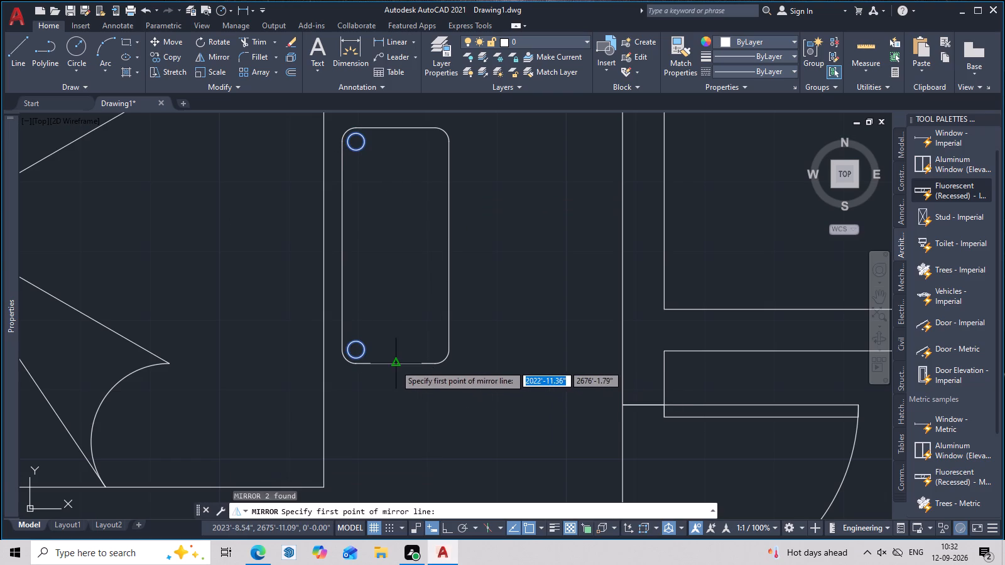
left_click(394, 365)
left_click(391, 180)
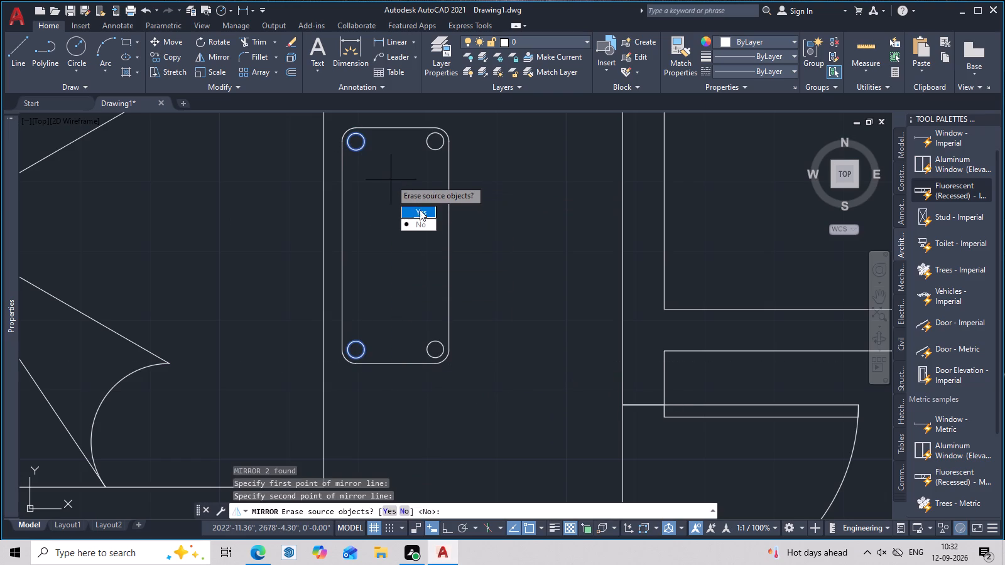
left_click(422, 227)
left_click(391, 180)
scroll(412, 172, "down", 3)
key("Escape")
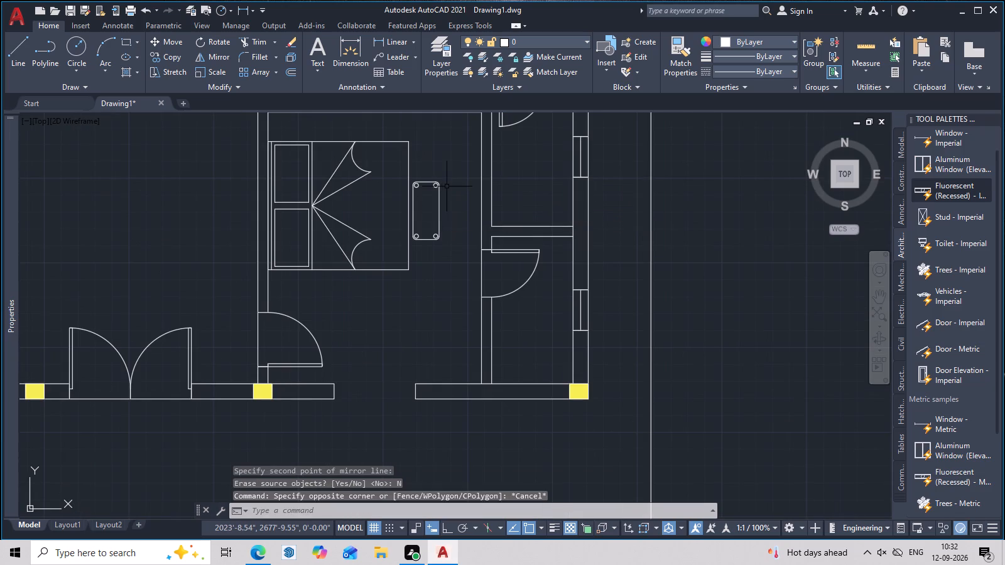
Draw a circle of about 1.2" radius centred on the upper-left corner arc of the horizontal rounded rectangle below the upper-right bedroom's bed.
middle_click_drag(448, 185, 435, 361)
middle_click_drag(459, 282, 453, 370)
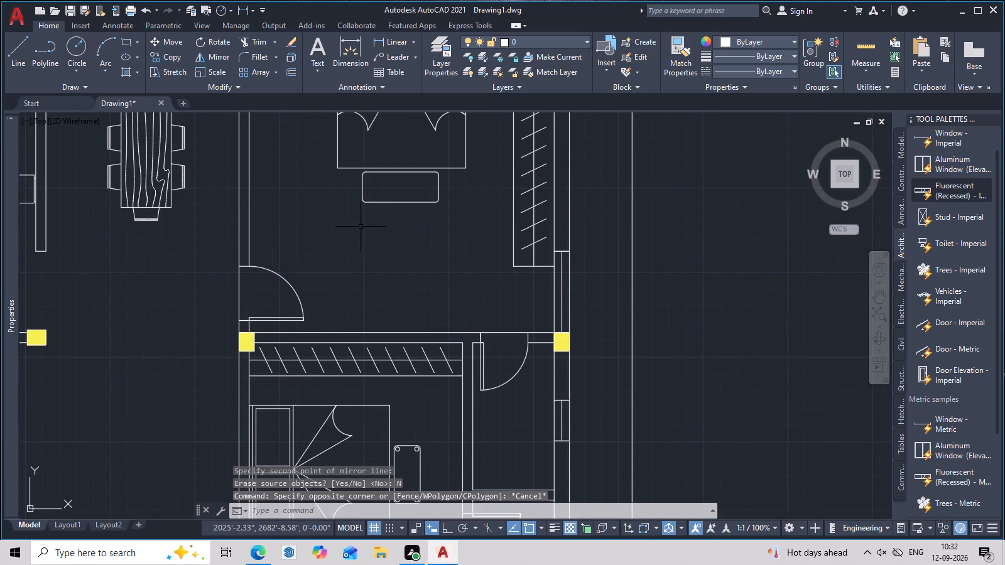
middle_click_drag(360, 228, 357, 322)
scroll(373, 262, "up", 2)
key("c")
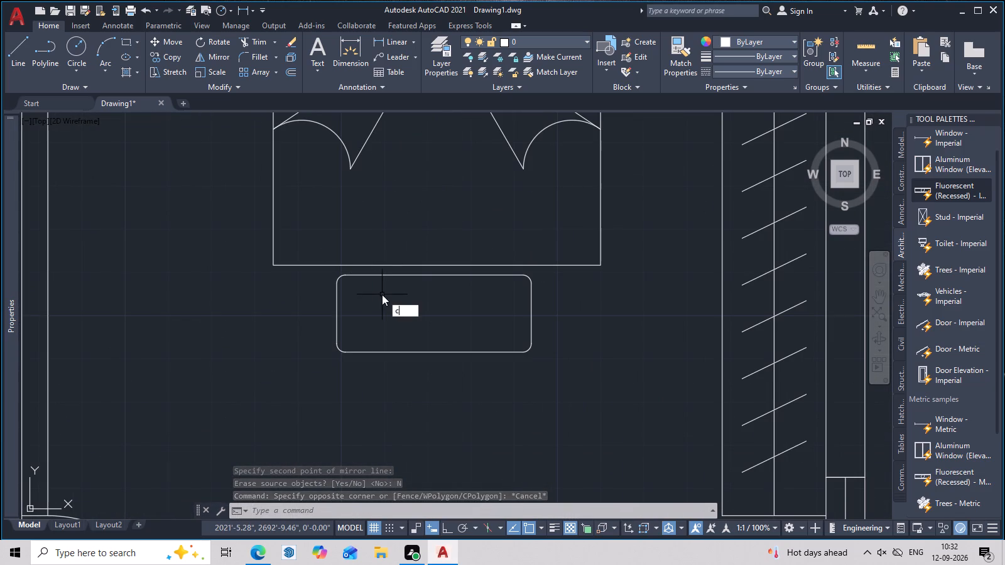
key("space")
left_click(345, 284)
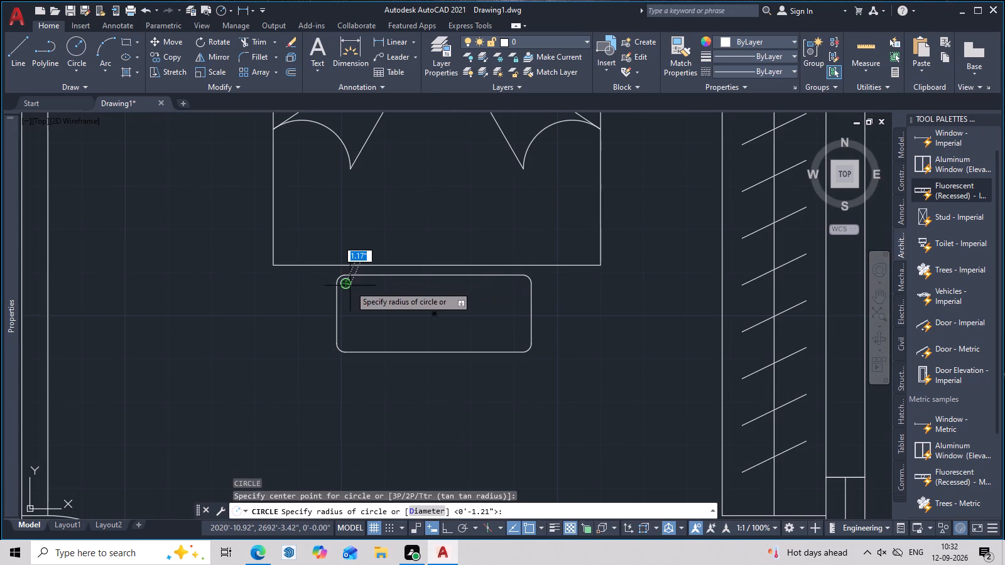
left_click(348, 284)
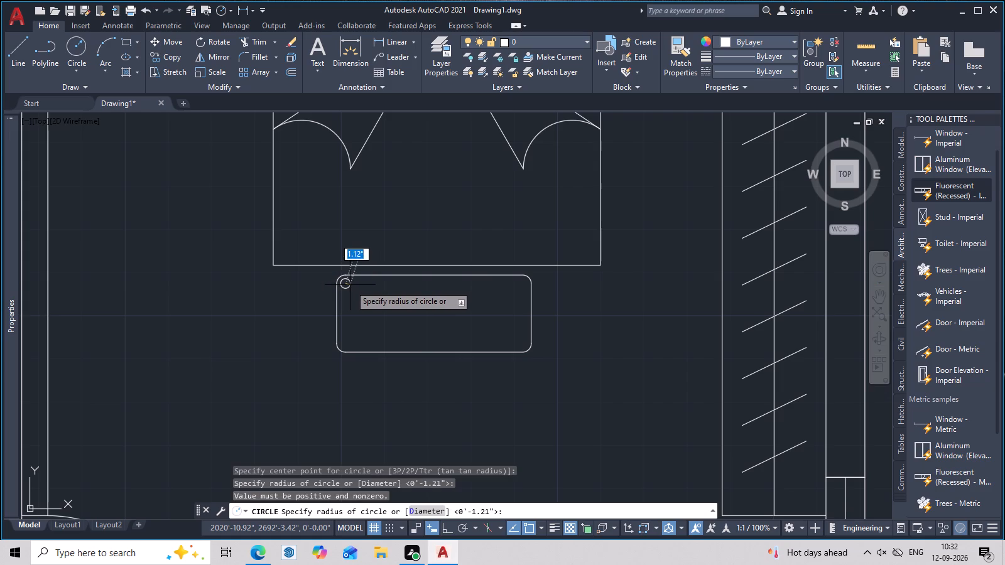
left_click(350, 285)
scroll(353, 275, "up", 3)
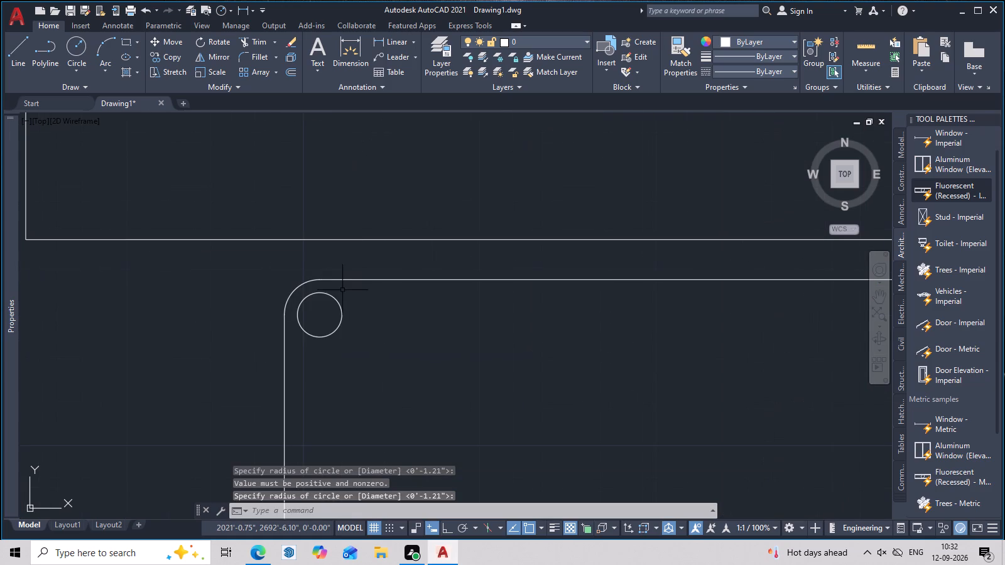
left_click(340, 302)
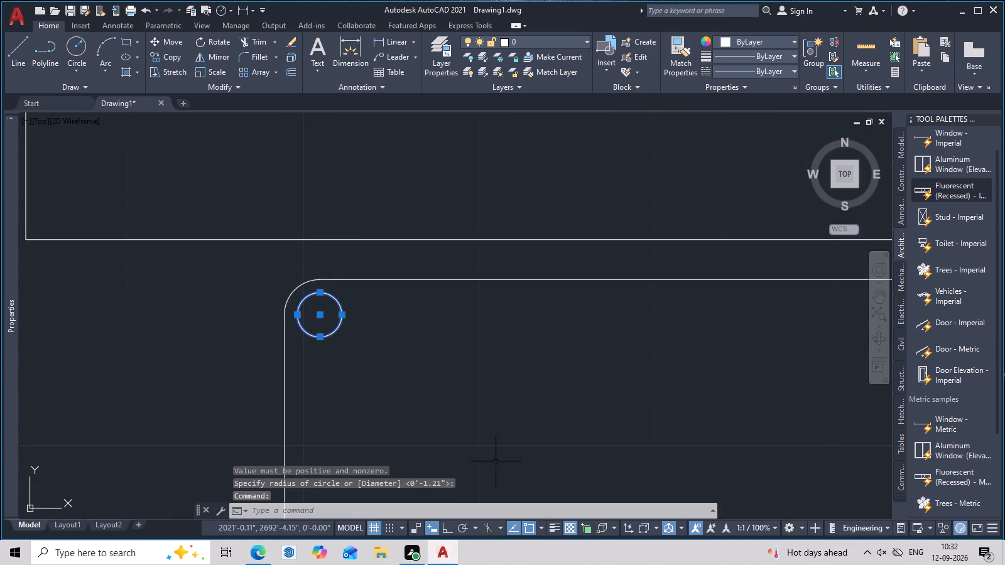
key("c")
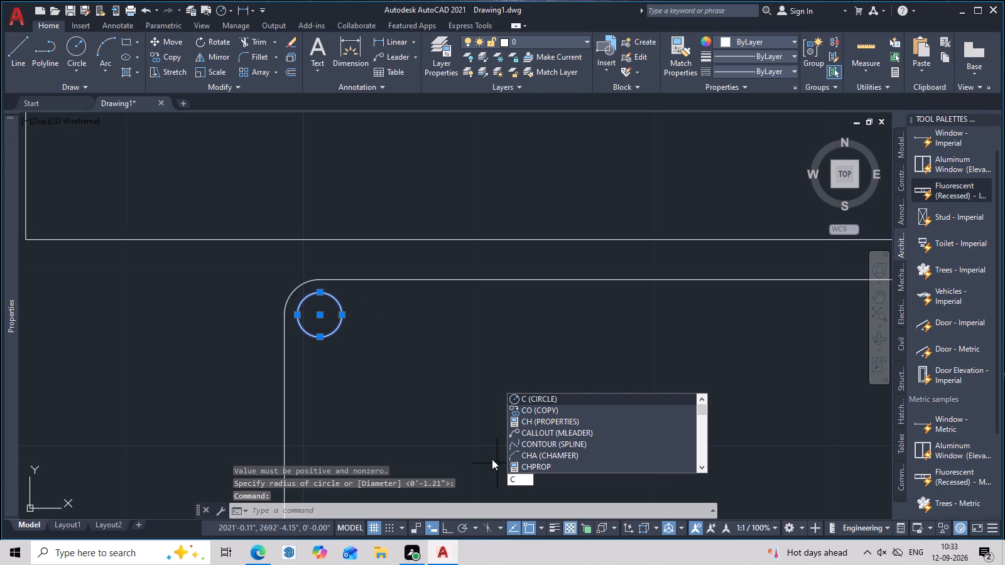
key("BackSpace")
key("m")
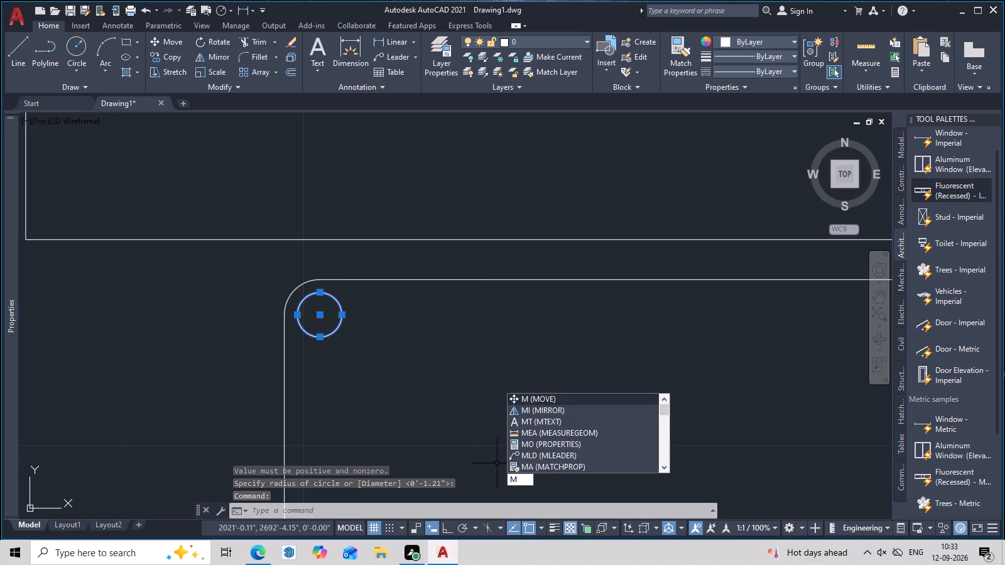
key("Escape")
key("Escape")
Mirror the circle about the horizontal rectangle's vertical centreline into its upper-right corner, keeping the source circle.
type("mi")
key("space")
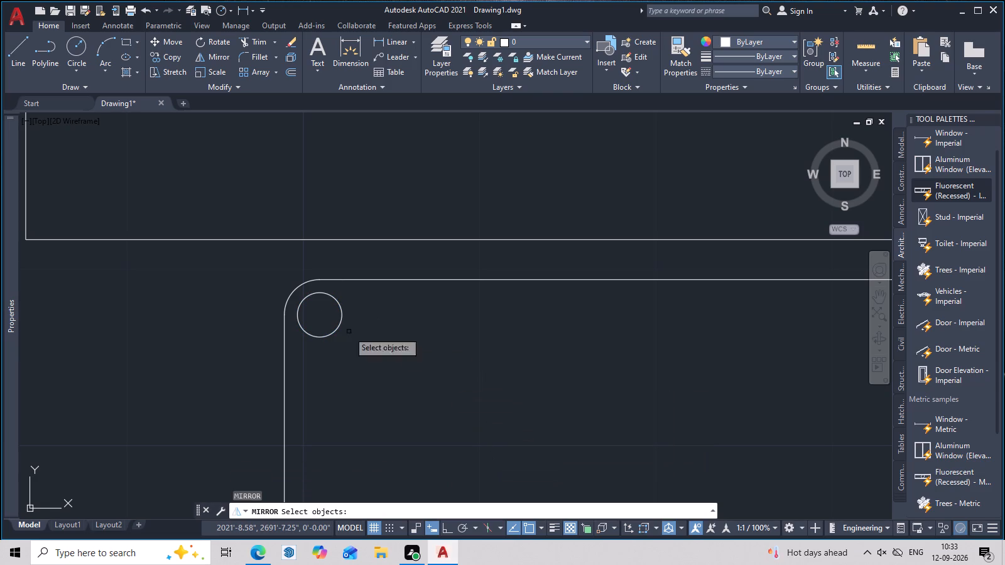
left_click(342, 316)
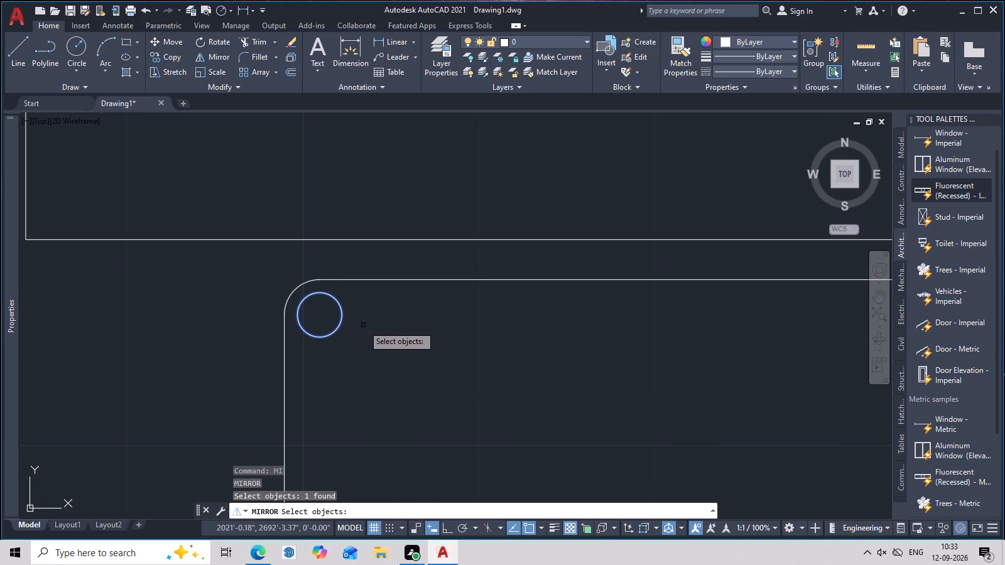
right_click(363, 326)
scroll(363, 326, "down", 2)
middle_click_drag(419, 352, 327, 365)
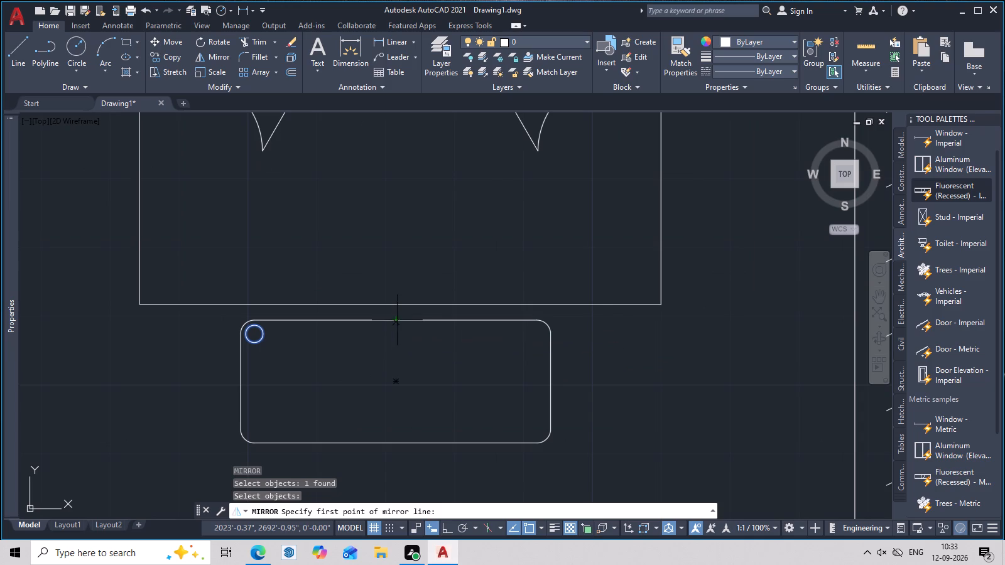
left_click(396, 318)
left_click(392, 378)
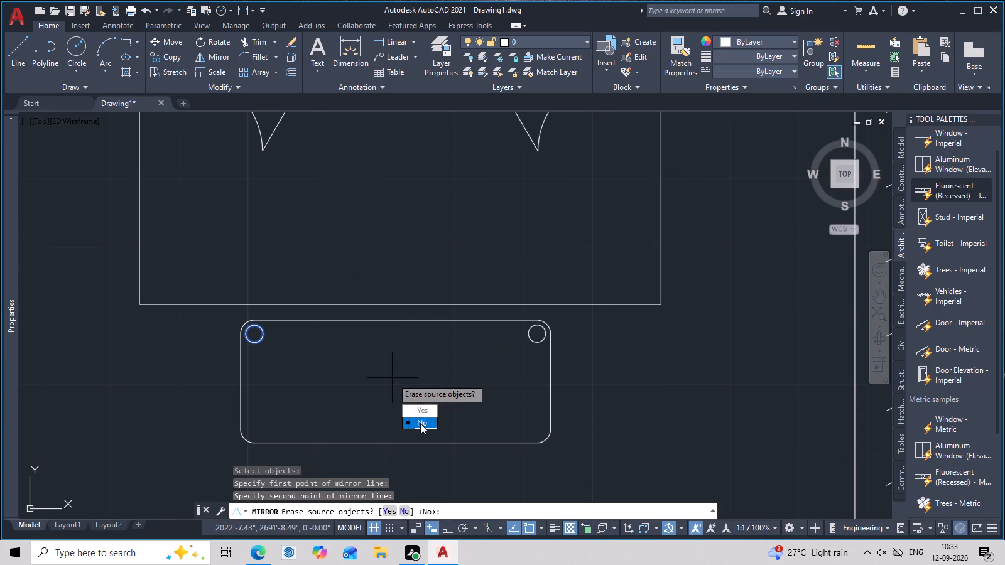
left_click_drag(420, 423, 392, 378)
Mirror both upper corner circles about the horizontal rectangle's horizontal midline into its lower corners, keeping the source circles.
left_click(535, 341)
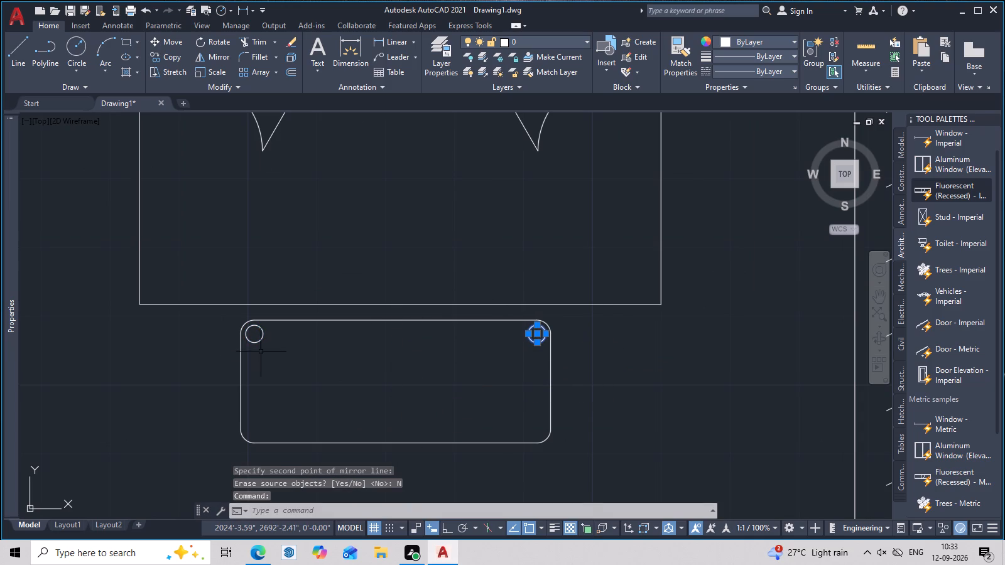
left_click(258, 340)
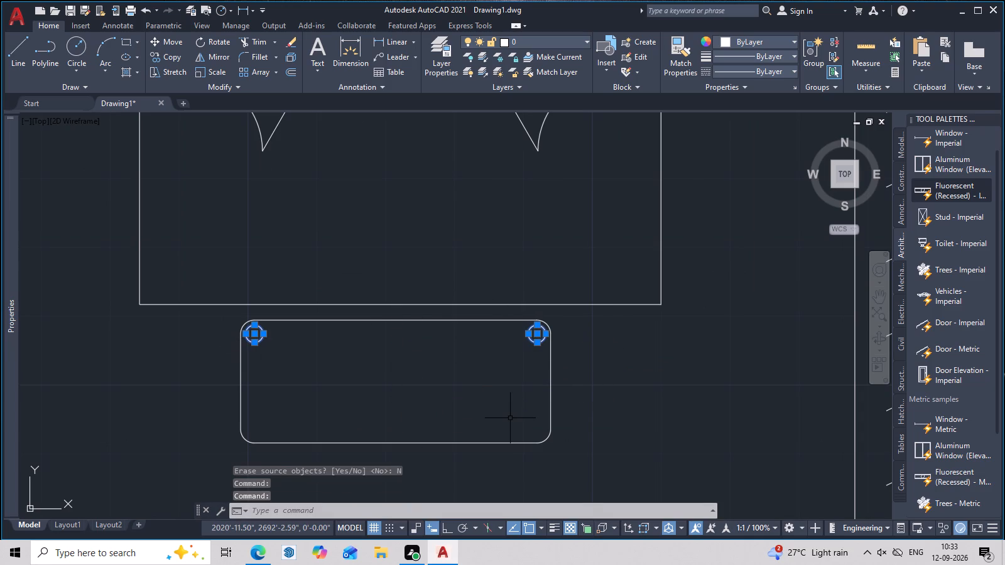
type("mi")
key("space")
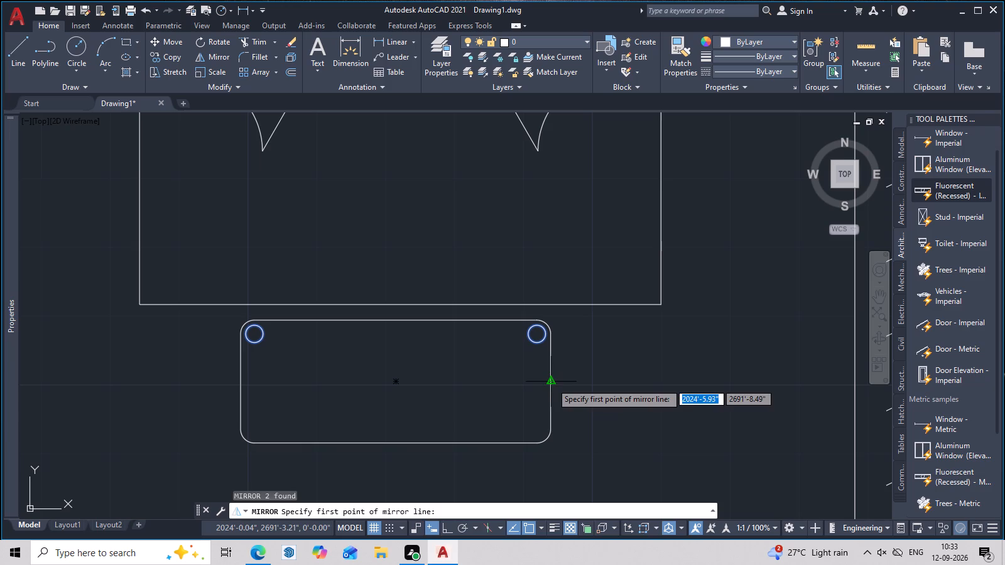
left_click(551, 383)
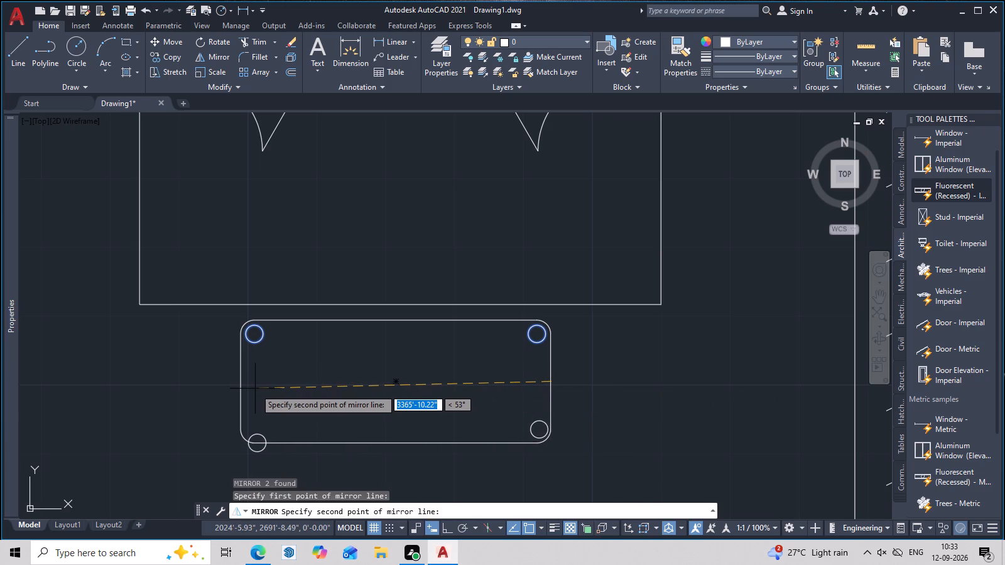
key("F8")
left_click(255, 389)
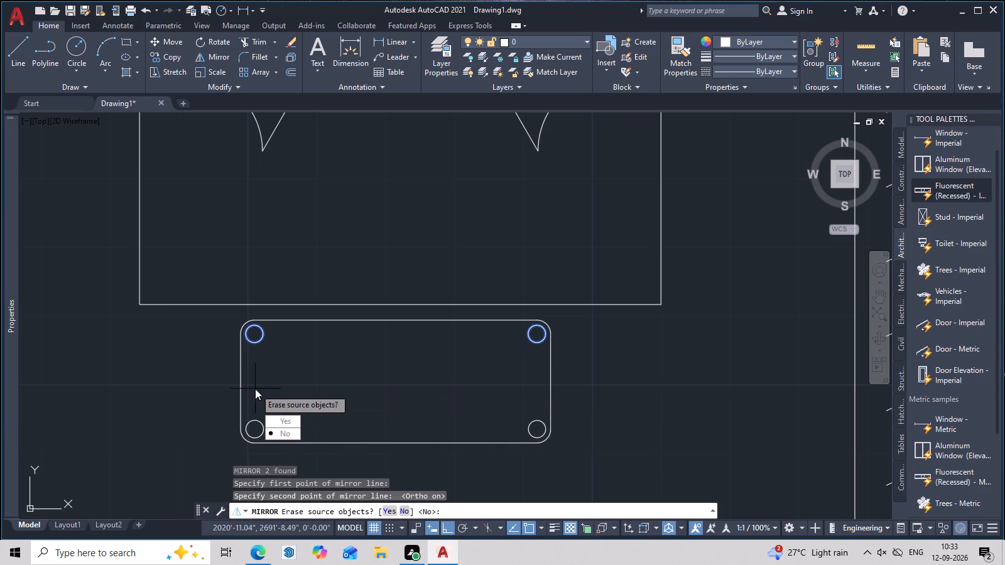
left_click_drag(286, 433, 255, 389)
Draw a vertical line about 12" long upward from the lower edge of the horizontal rounded rectangle, left of its centre.
scroll(481, 365, "down", 2)
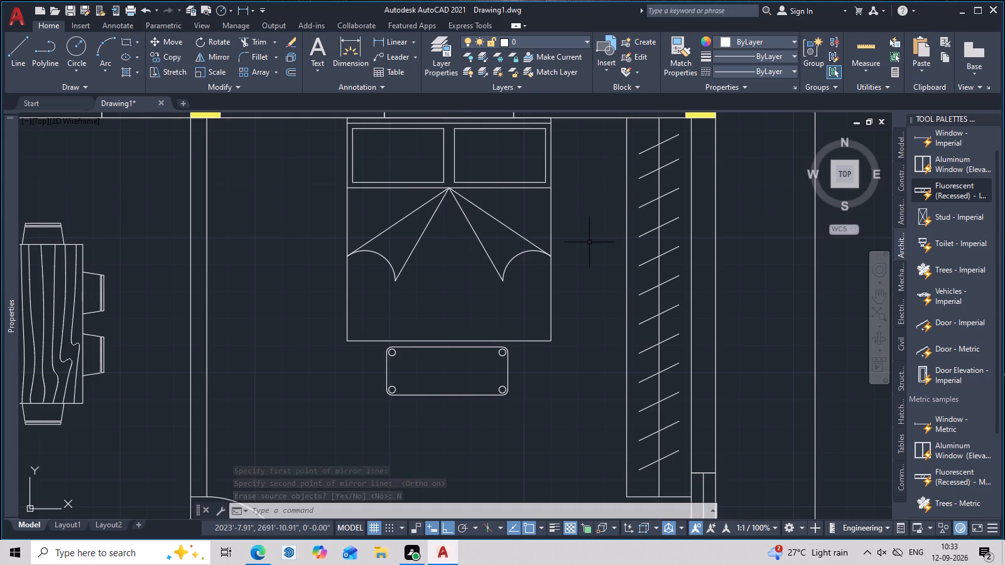
scroll(560, 239, "down", 2)
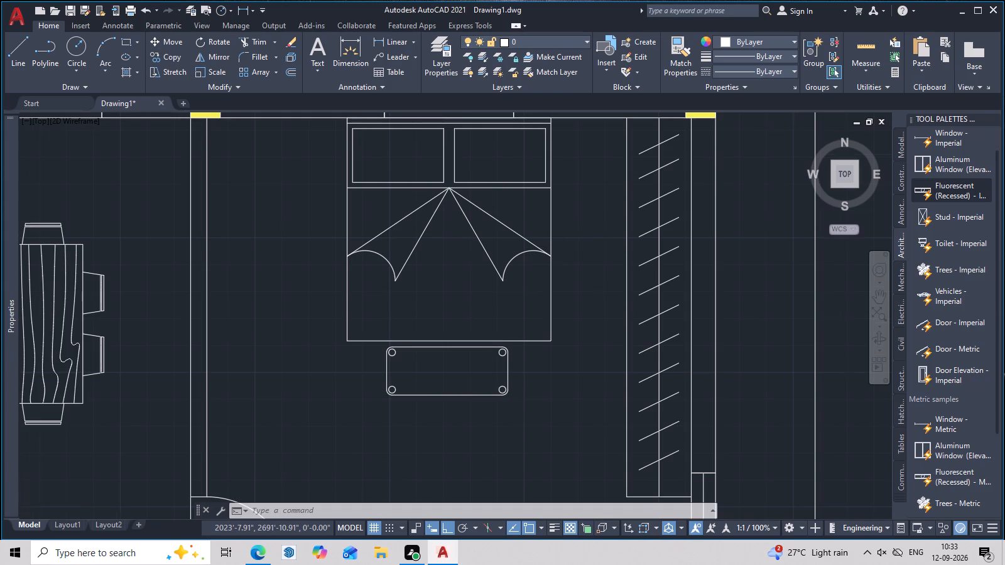
middle_click_drag(566, 284, 562, 225)
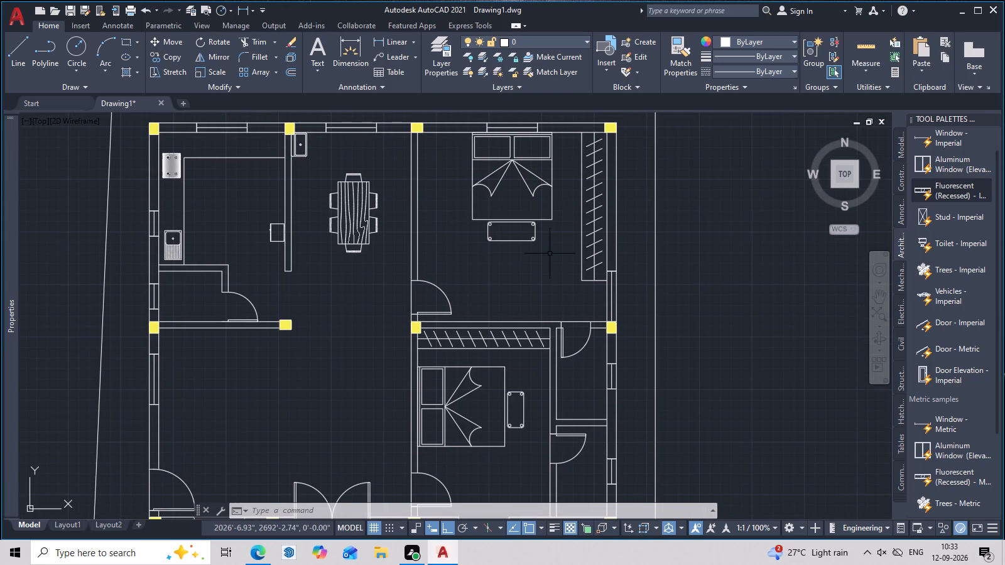
scroll(511, 196, "up", 2)
middle_click_drag(533, 273, 454, 301)
scroll(436, 330, "up", 2)
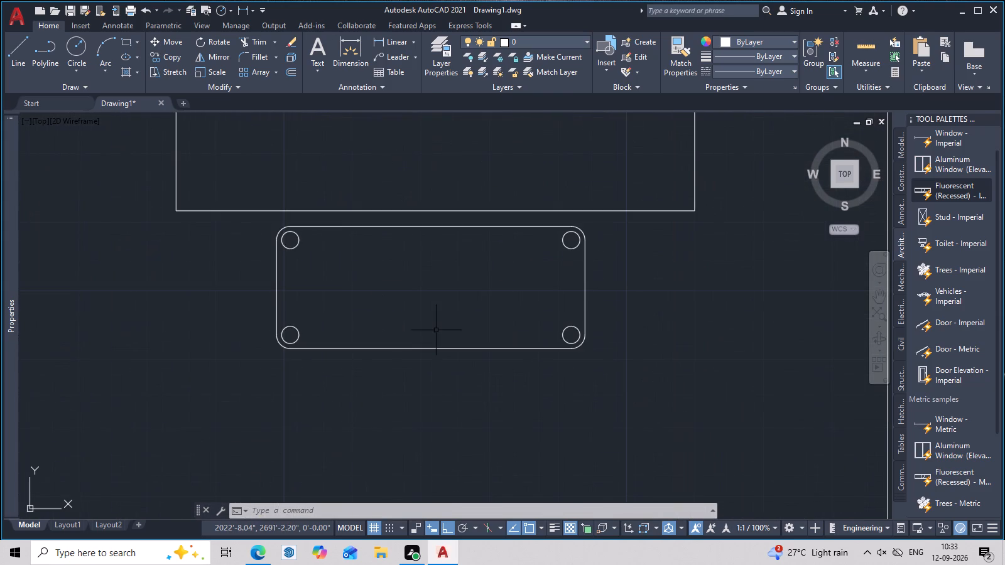
scroll(356, 360, "down", 1)
key("l")
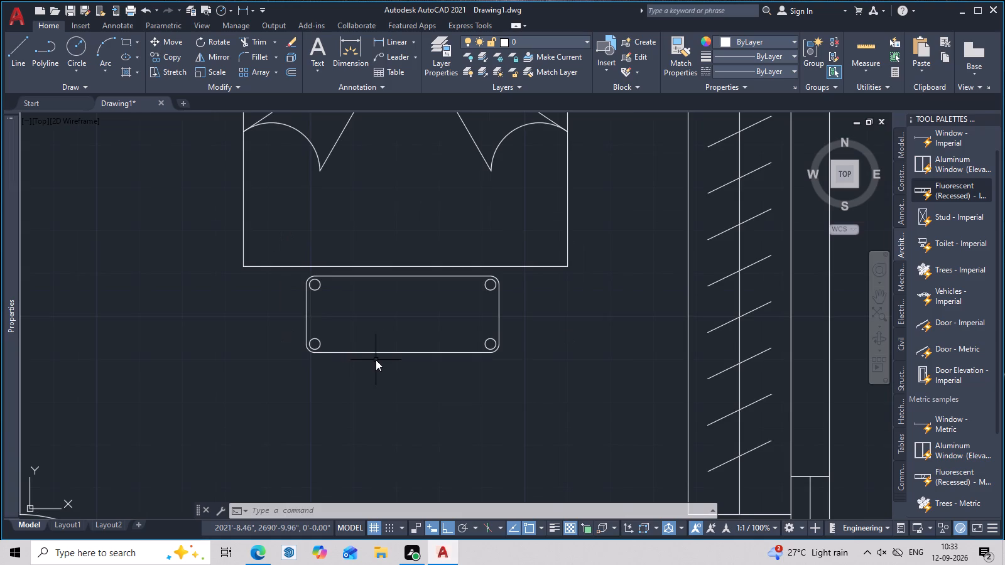
key("space")
left_click(368, 356)
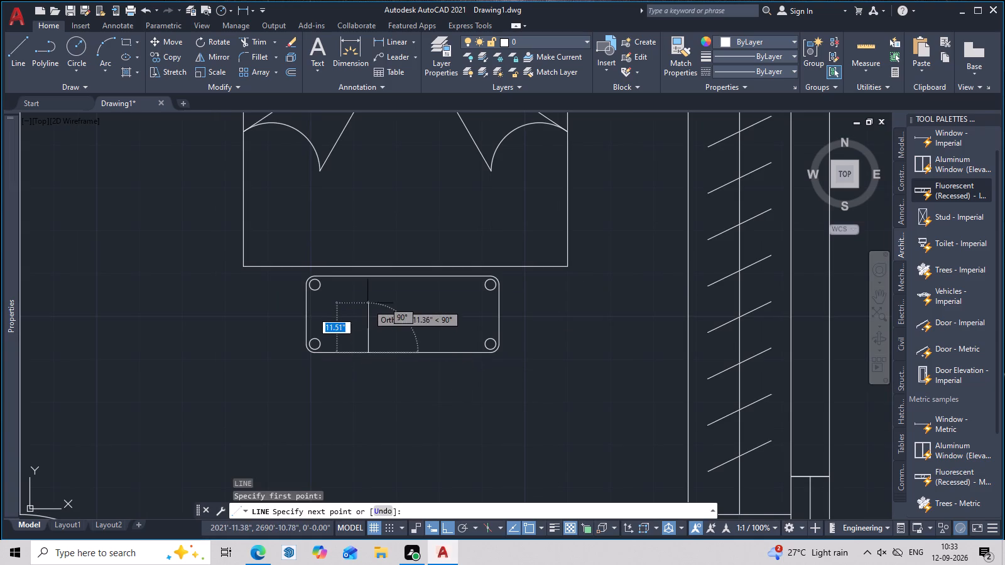
left_click(367, 298)
key("space")
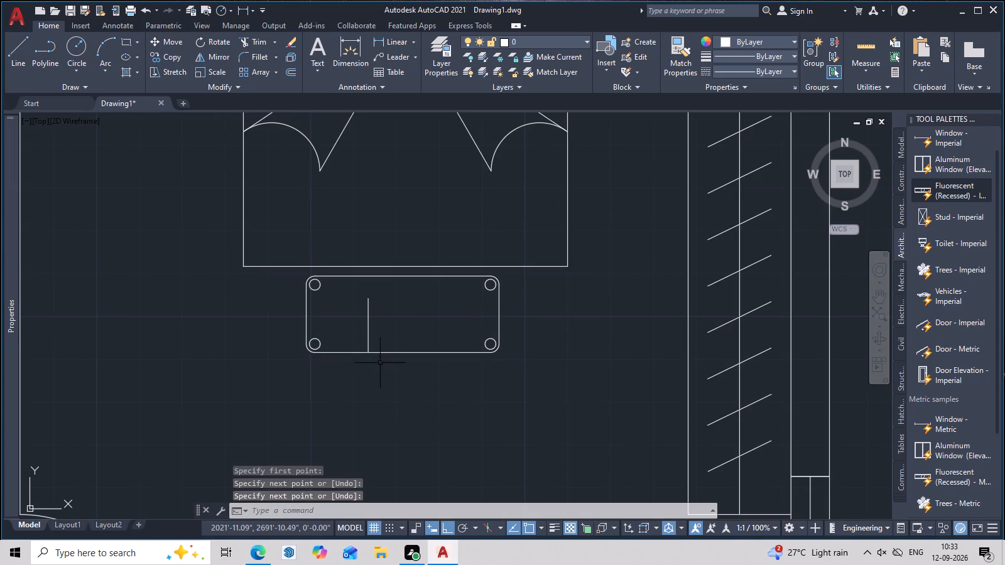
Offset the vertical line 1" to its right.
type("o")
key("space")
key("1")
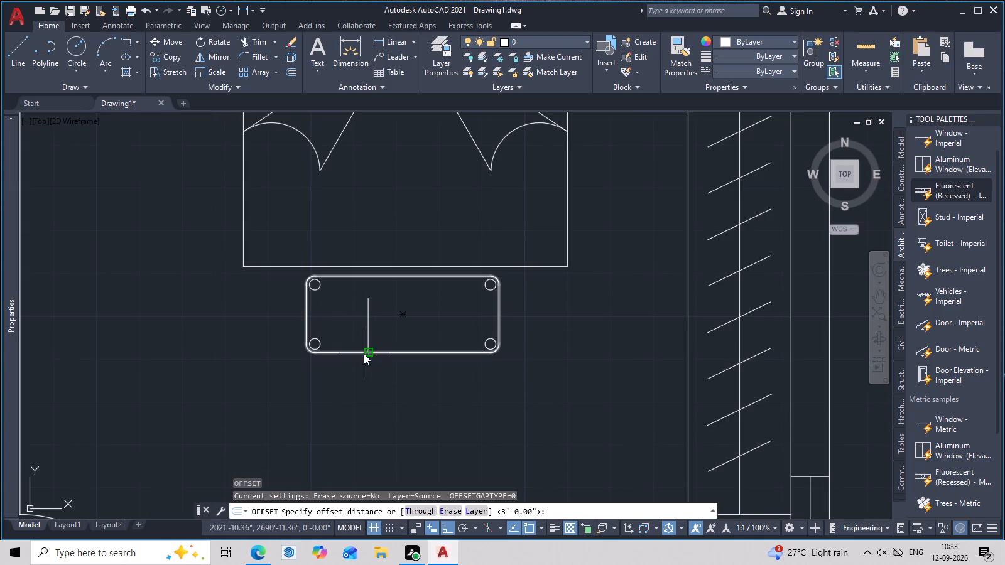
key("space")
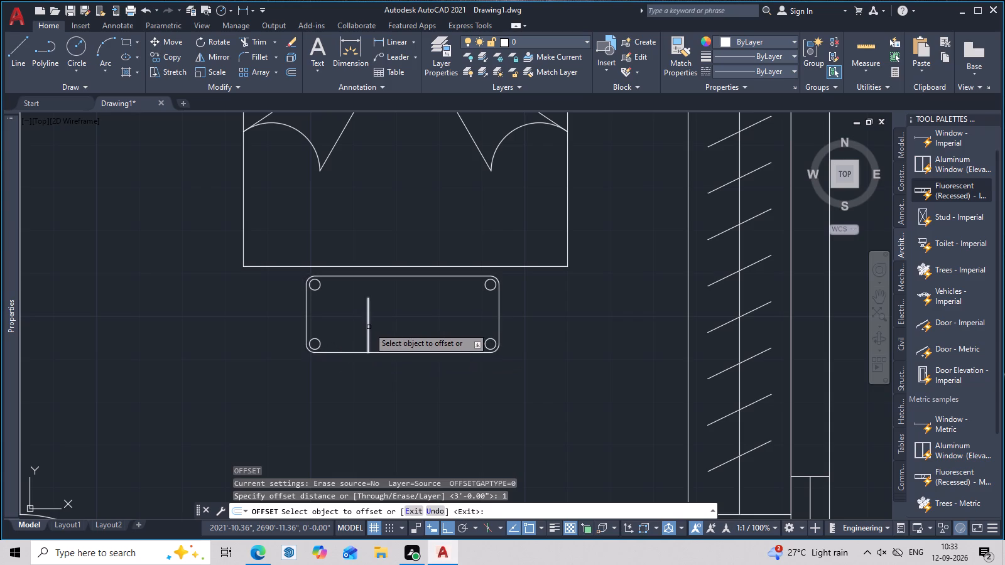
left_click(369, 327)
left_click(393, 329)
key("Escape")
Shorten the offset line by trimming its upper end against a short temporary horizontal line, and remove that temporary line.
scroll(374, 311, "up", 1)
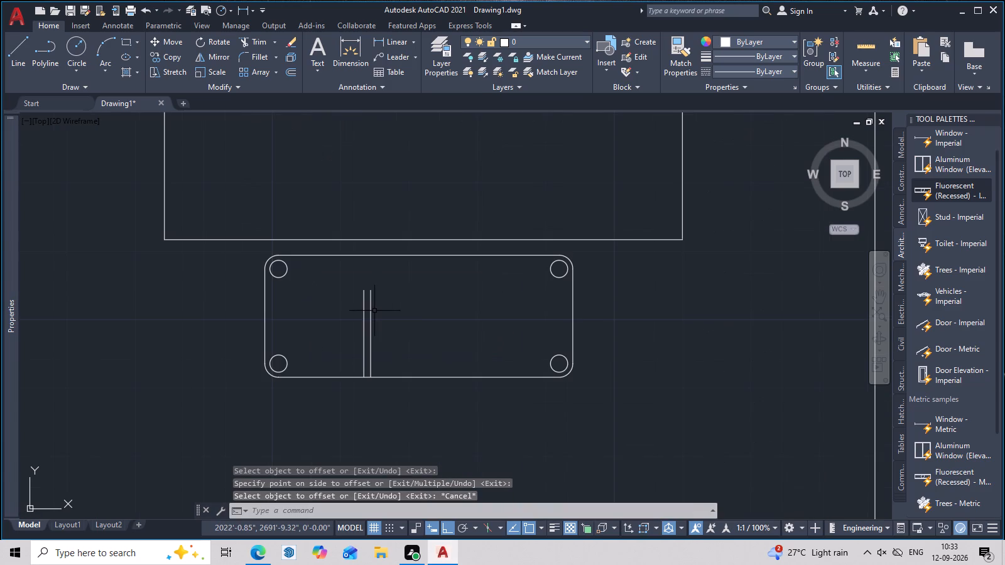
type("l")
key("space")
scroll(408, 326, "up", 2)
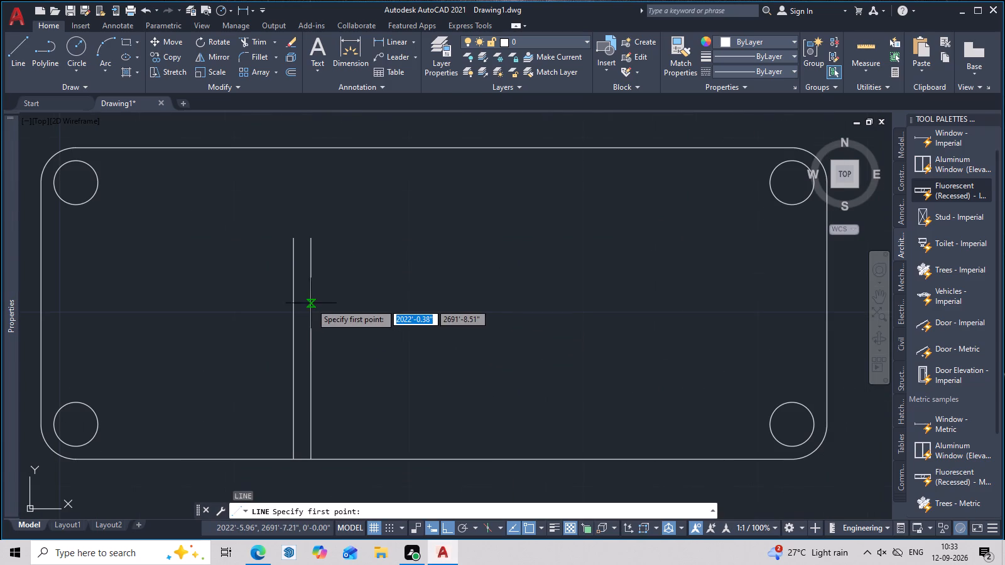
left_click(307, 296)
left_click(320, 296)
key("Escape")
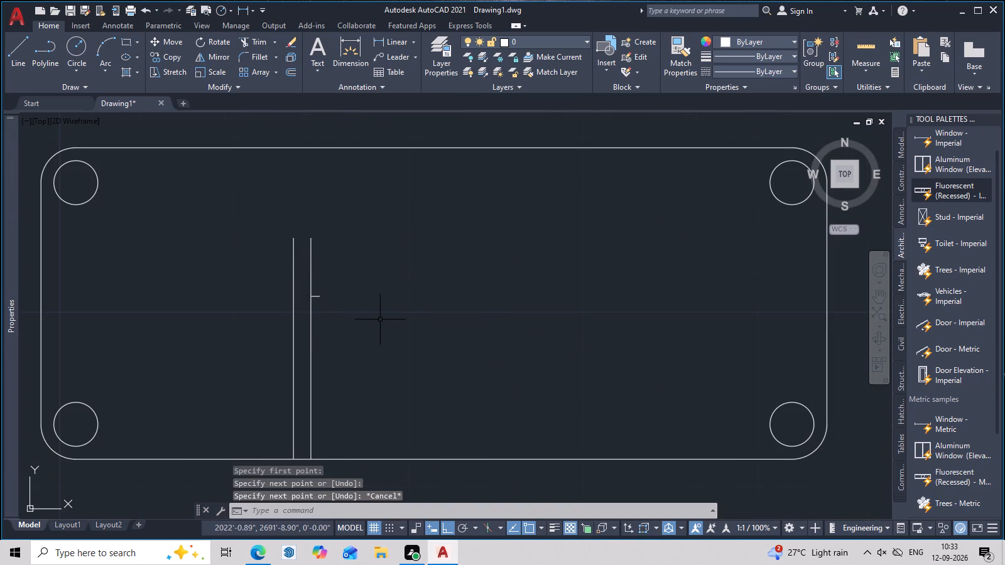
type("tr")
key("space")
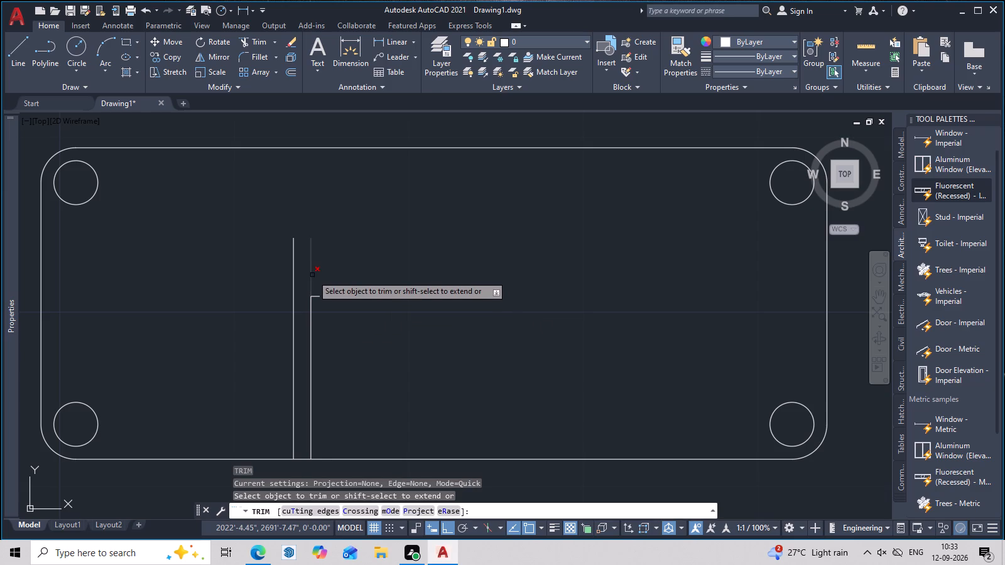
left_click(312, 275)
left_click(314, 295)
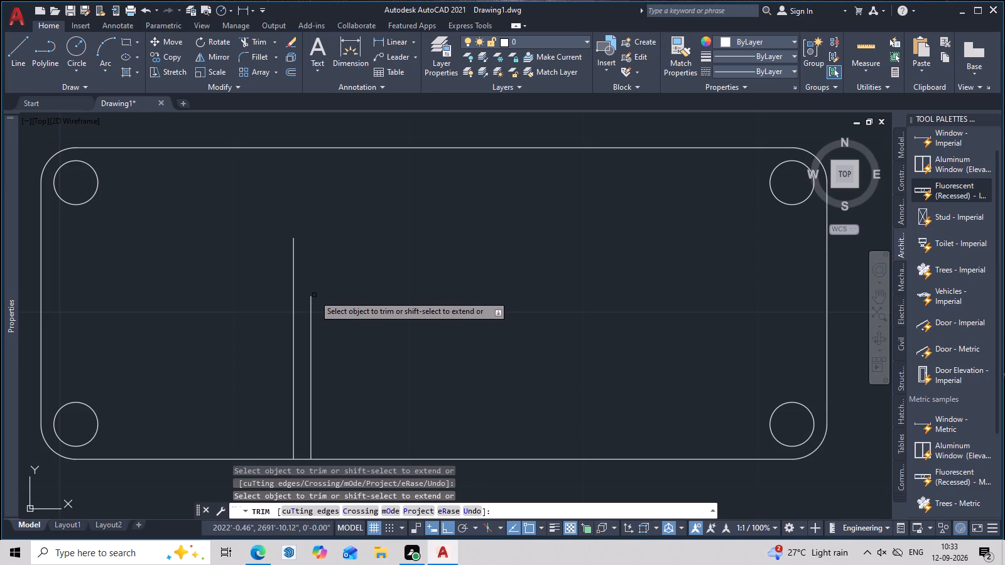
key("Escape")
Draw a vertical line about 5.6" long upward from the rounded rectangle's lower edge, near its right end.
scroll(367, 359, "down", 3)
middle_click_drag(484, 376, 455, 380)
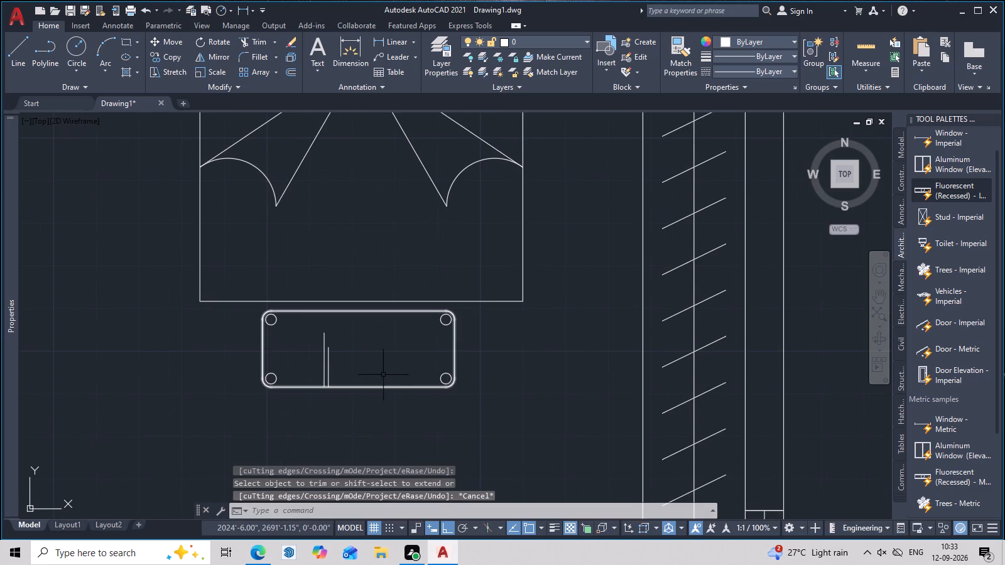
scroll(376, 375, "down", 1)
middle_click_drag(467, 380, 478, 380)
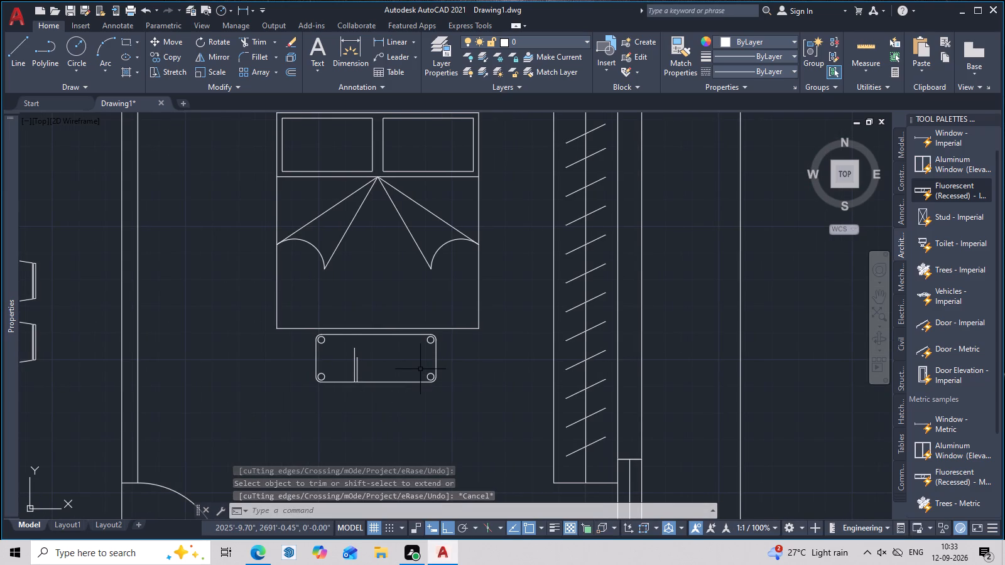
key("l")
key("space")
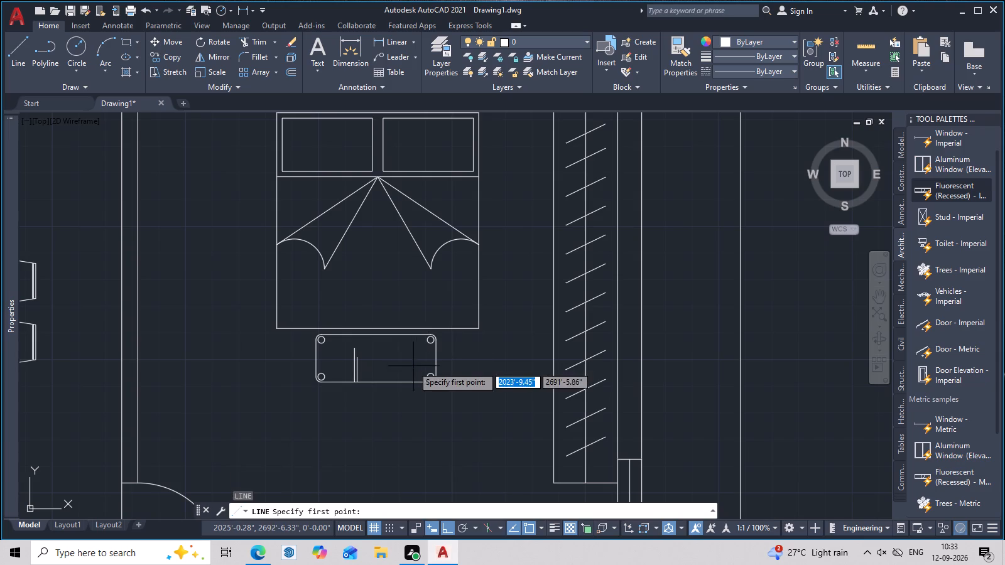
left_click(407, 380)
left_click(410, 367)
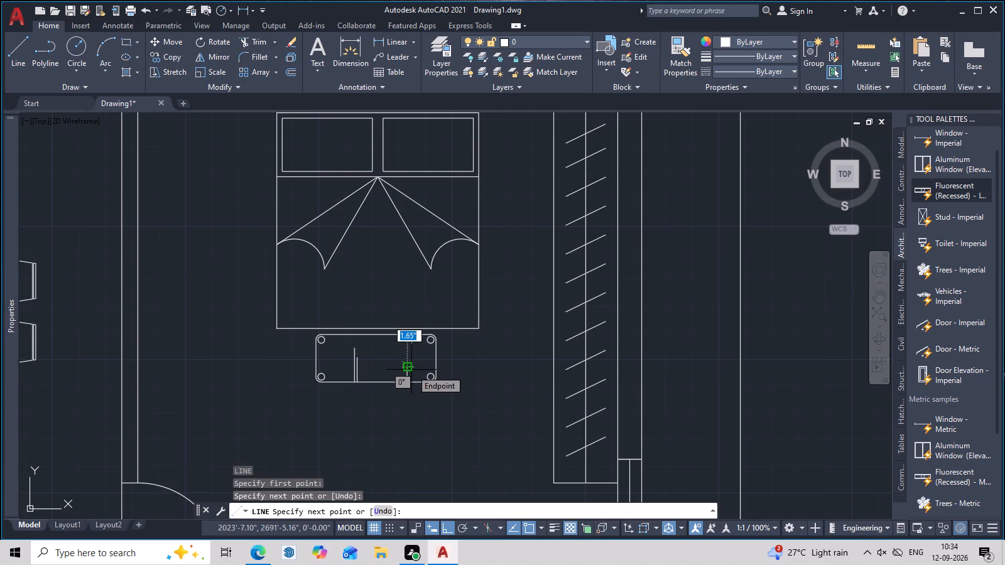
key("space")
Draw a taller parallel vertical line from the lower edge, about 0.4" to the right of the short line.
scroll(411, 370, "up", 4)
key("space")
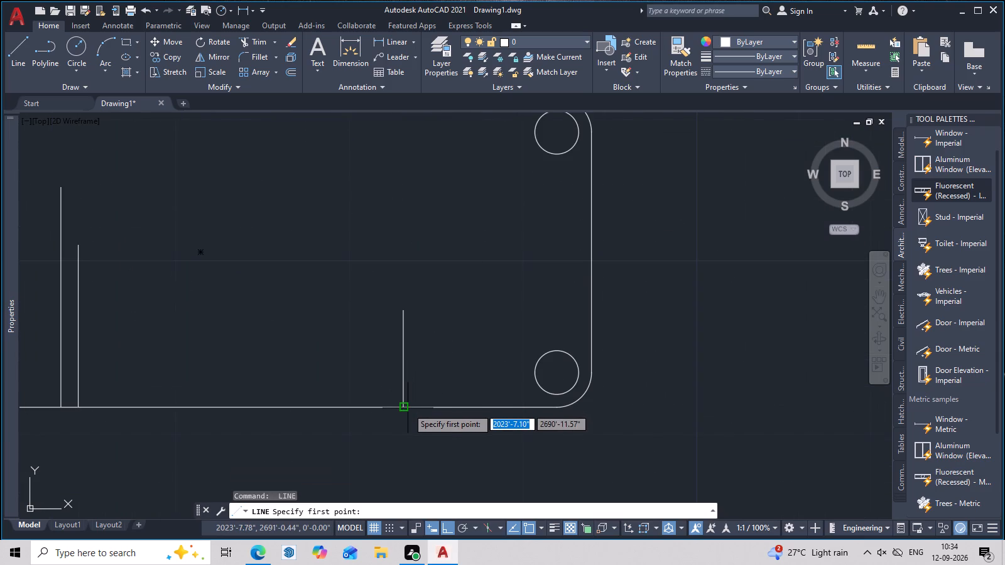
left_click(410, 408)
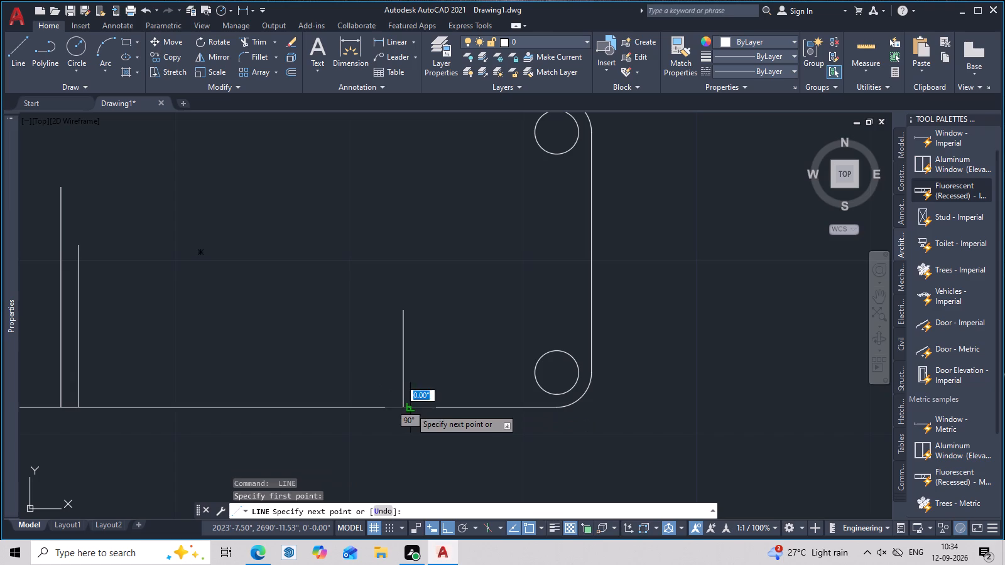
left_click(398, 276)
key("Escape")
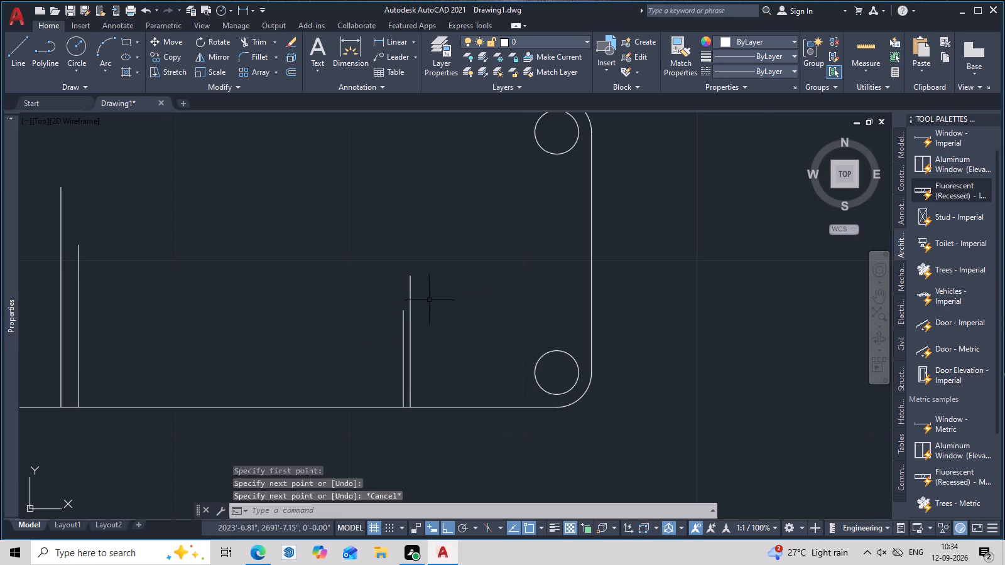
Draw a horizontal line about 7.5" long inward from the right edge of the lower bedroom's vertical rounded rectangle, in its upper part.
scroll(435, 307, "down", 6)
middle_click_drag(454, 355, 506, 201)
scroll(482, 256, "down", 2)
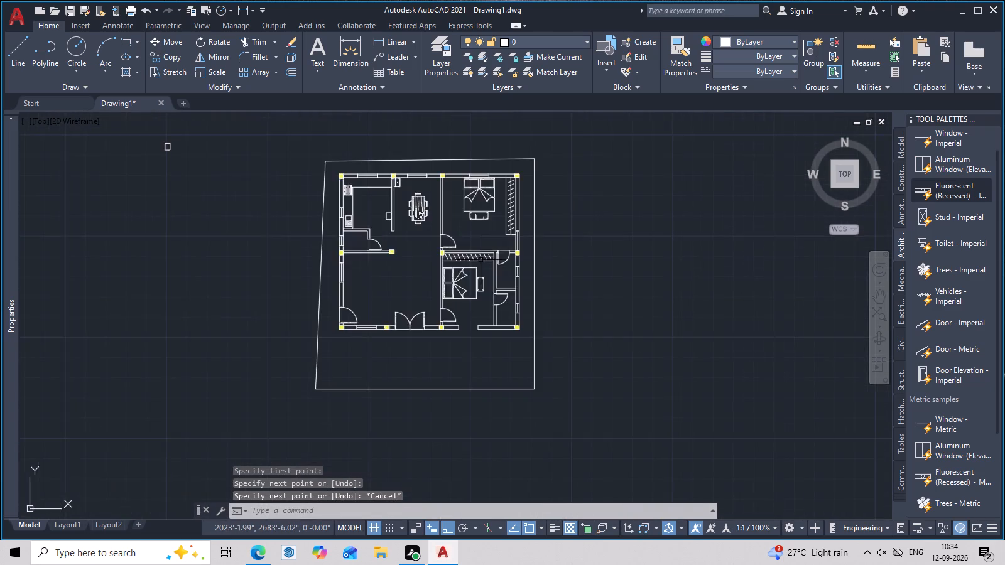
middle_click_drag(479, 285, 477, 392)
scroll(476, 391, "up", 2)
middle_click_drag(474, 380, 479, 269)
scroll(475, 284, "up", 3)
middle_click_drag(534, 272, 529, 288)
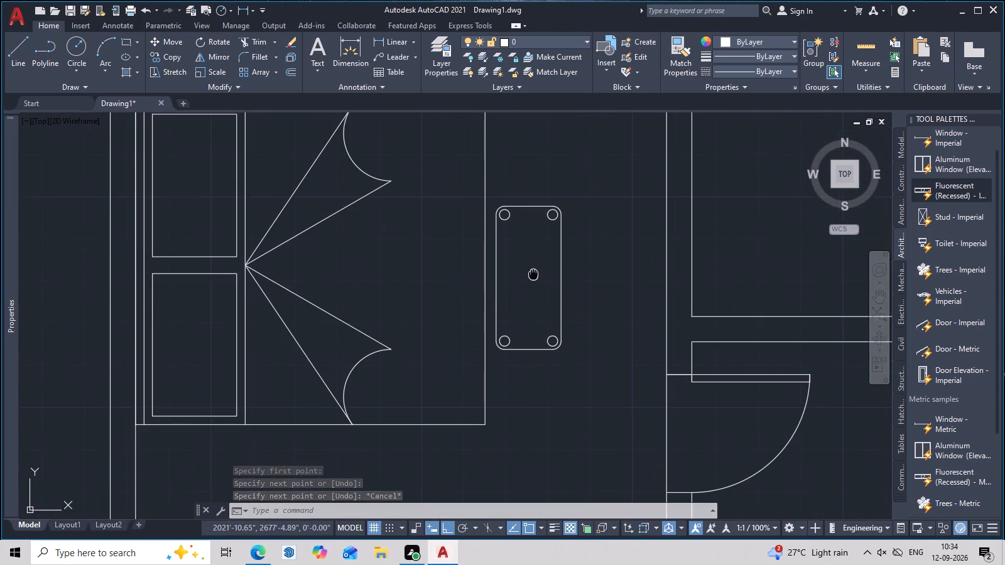
middle_click_drag(529, 288, 526, 297)
scroll(555, 281, "up", 1)
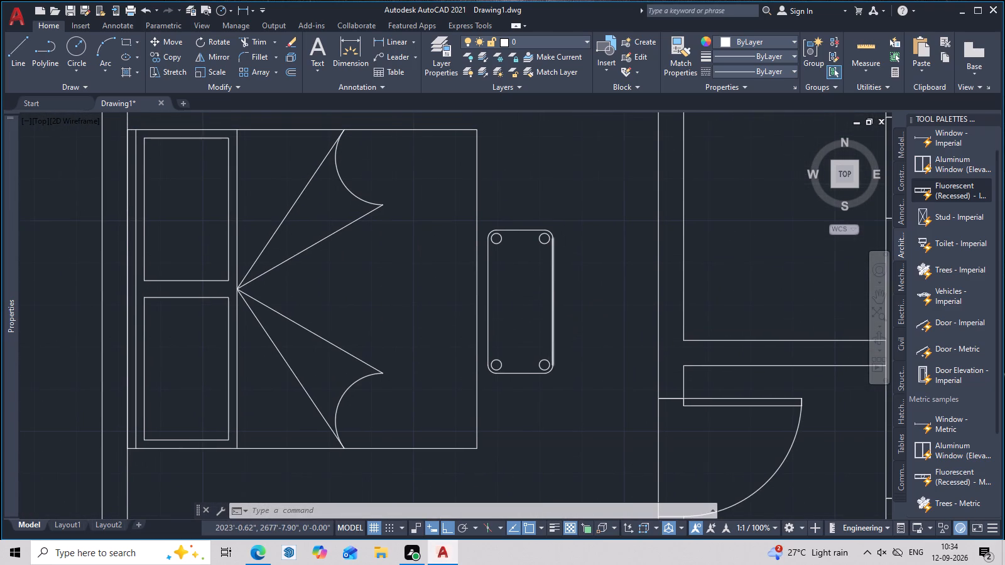
middle_click_drag(558, 286, 543, 331)
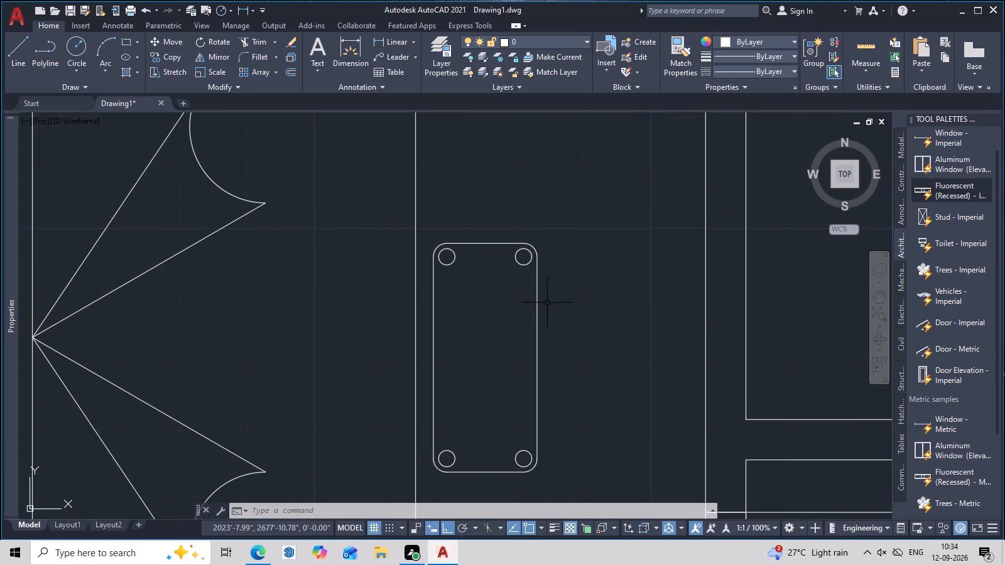
key("space")
left_click(536, 299)
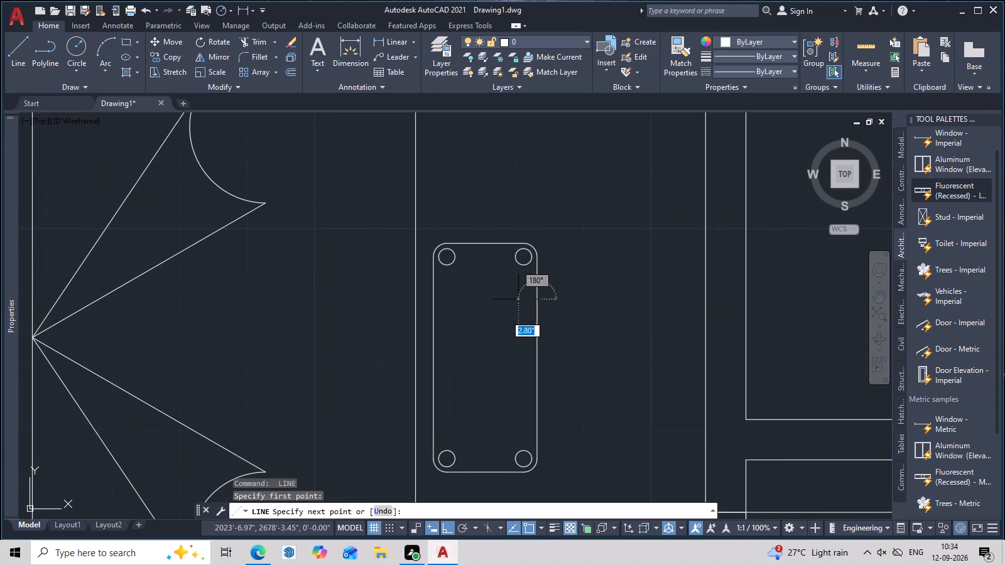
left_click(487, 301)
key("space")
Draw a shorter parallel horizontal line, about 3.6" long, inward from the same right edge just below the first line.
key("space")
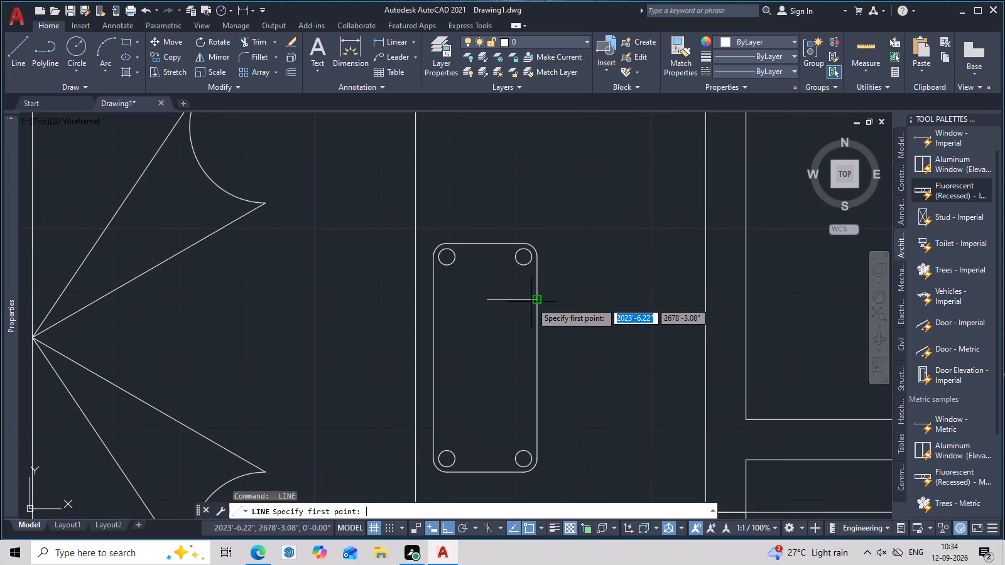
scroll(534, 310, "up", 2)
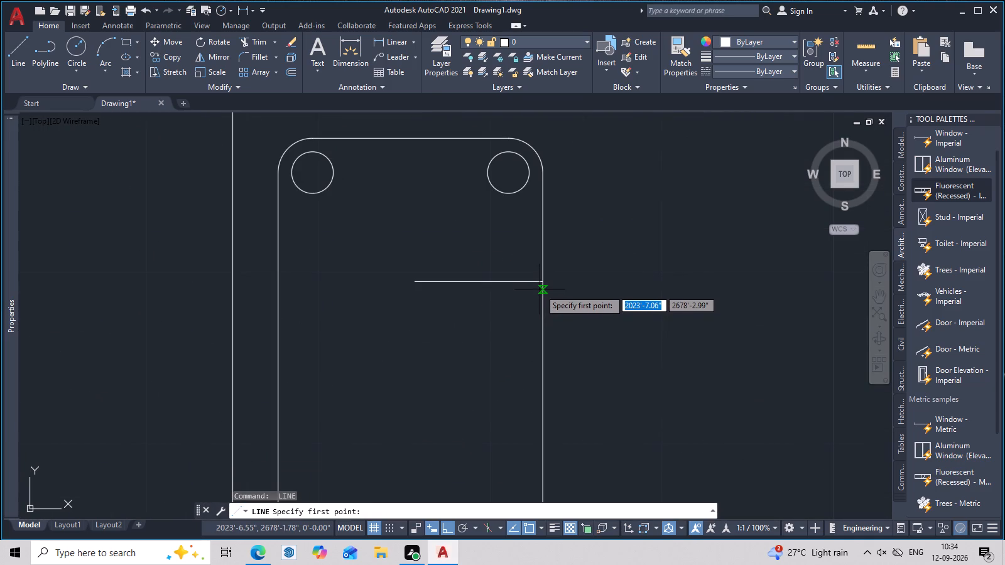
left_click(543, 290)
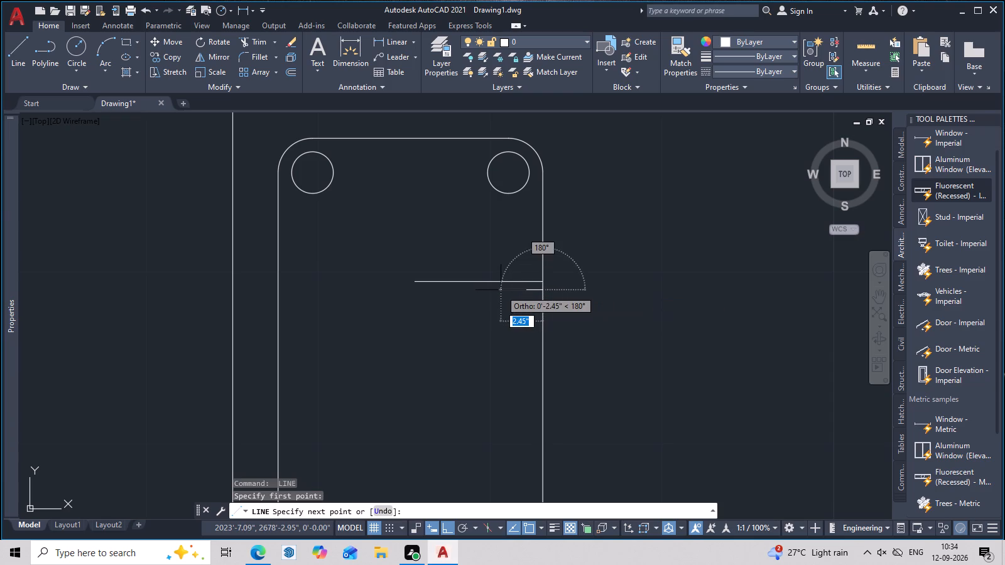
left_click(481, 290)
key("space")
scroll(498, 304, "down", 2)
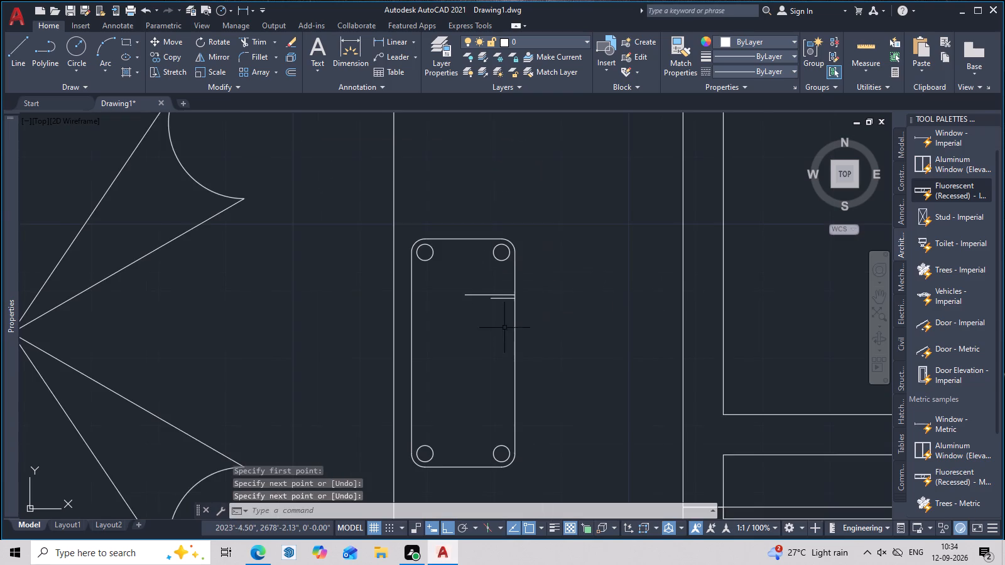
Draw a horizontal line inward from the same right edge in the rounded rectangle's lower part, spanning about 70% of its width.
middle_click_drag(504, 333, 506, 288)
key("space")
left_click(515, 350)
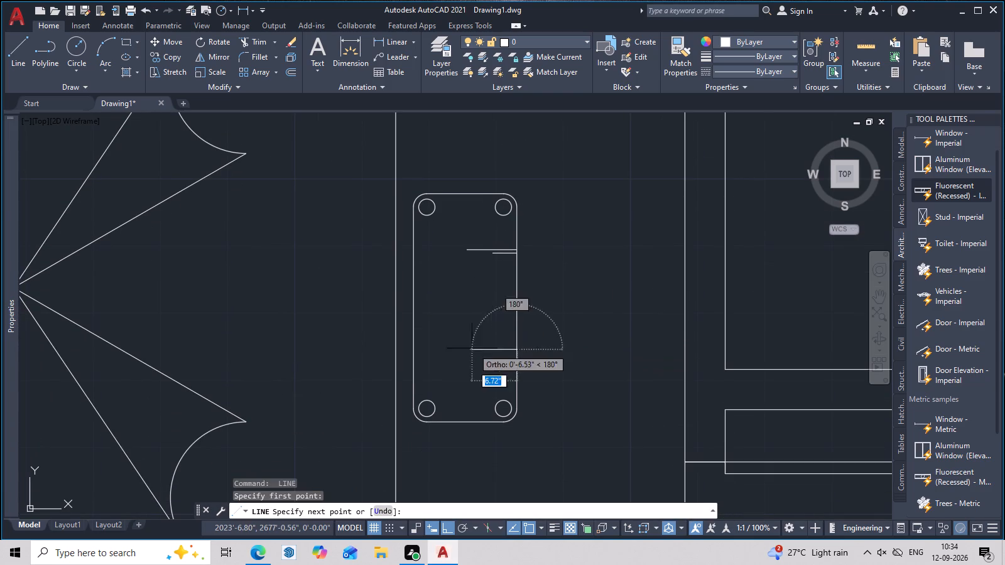
left_click(443, 350)
key("space")
Draw a parallel horizontal line about half as long, inward from the same right edge just above the previous line.
key("space")
scroll(512, 340, "up", 2)
left_click(524, 357)
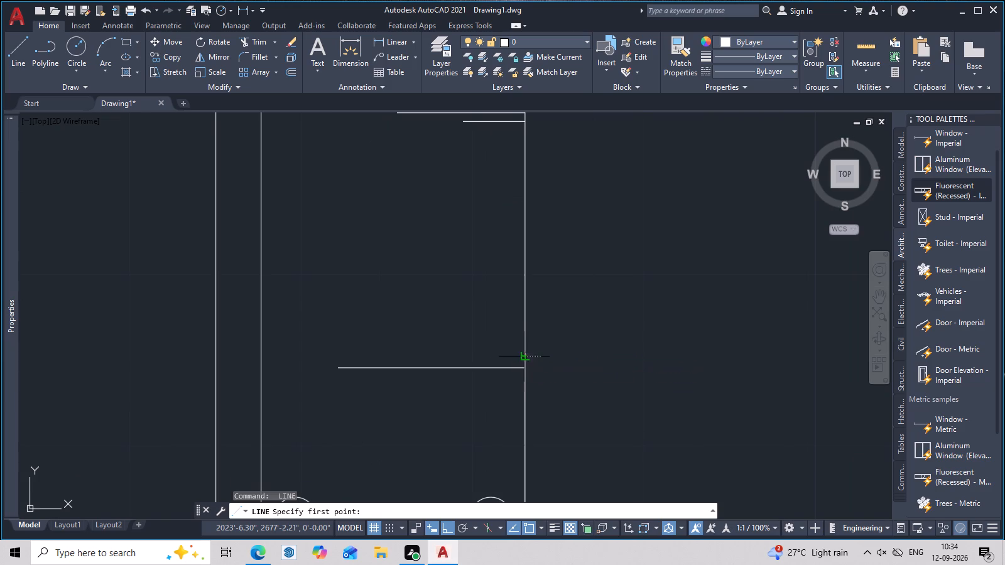
left_click(437, 357)
scroll(457, 355, "down", 2)
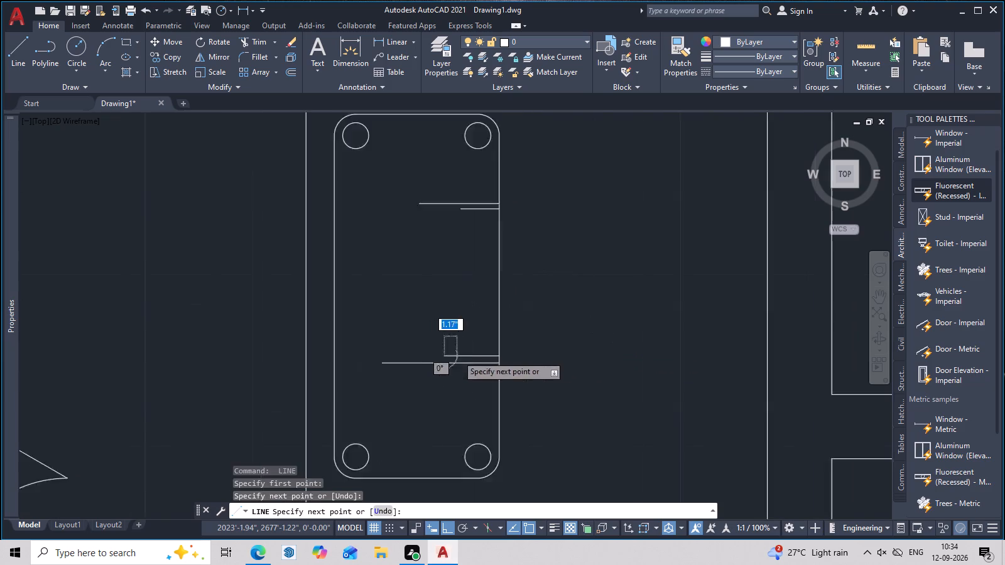
scroll(457, 355, "down", 1)
key("Escape")
Load the sofa drawing file from folder 11645 as the block library.
scroll(492, 350, "down", 5)
middle_click_drag(496, 356, 500, 381)
scroll(472, 330, "up", 3)
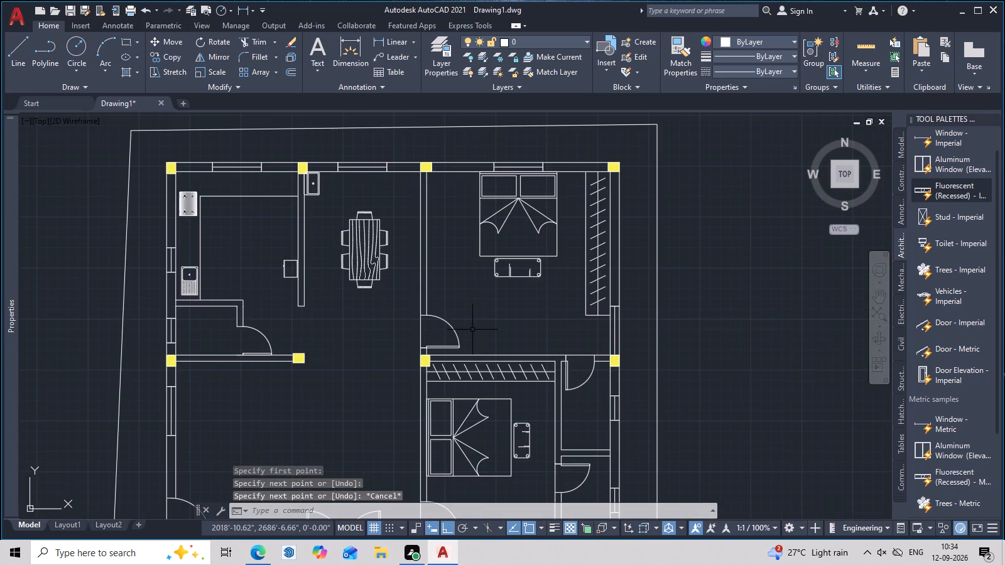
middle_click_drag(472, 328, 491, 294)
scroll(491, 294, "down", 1)
middle_click_drag(496, 294, 524, 282)
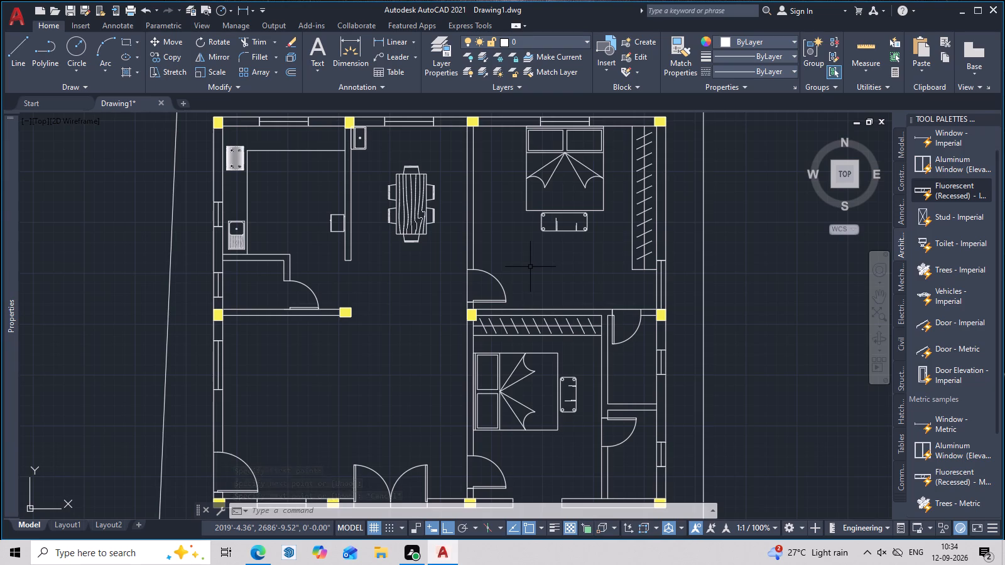
middle_click_drag(425, 291, 509, 278)
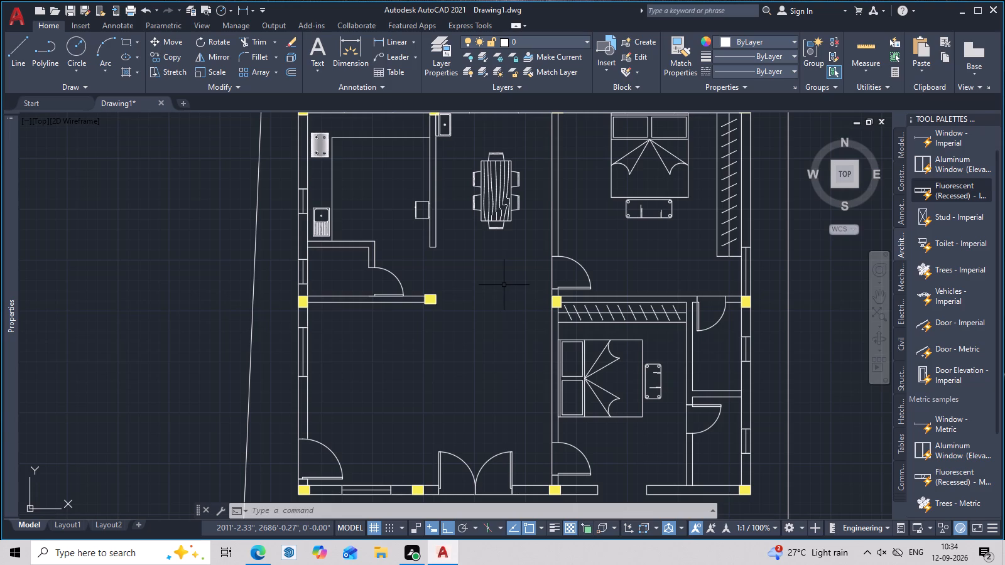
left_click(687, 58)
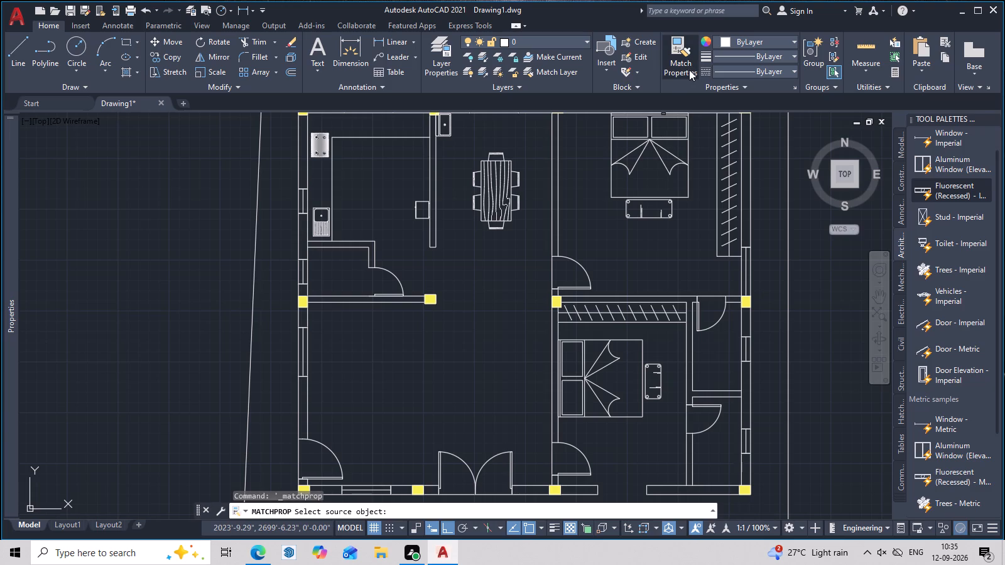
left_click(609, 67)
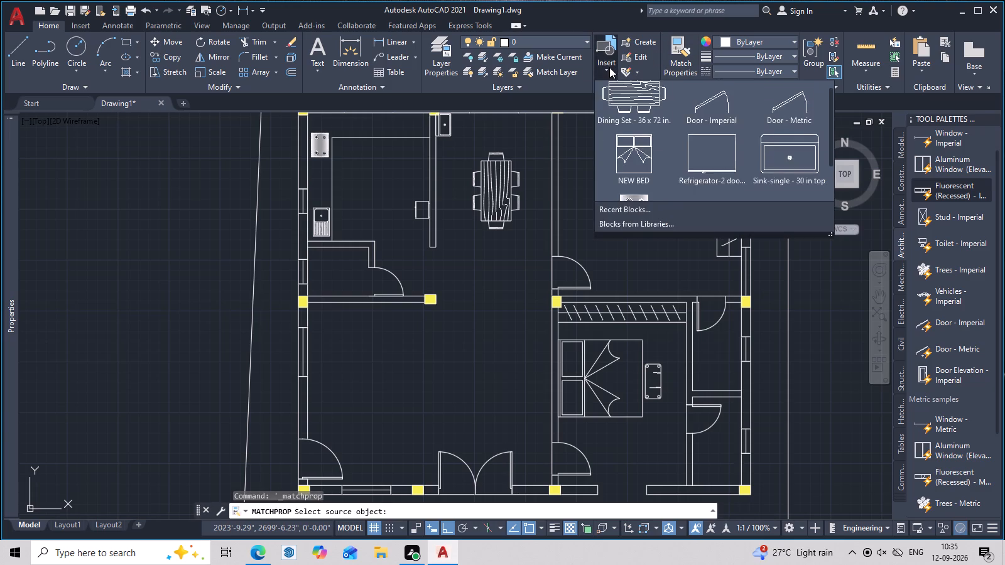
double_click(658, 227)
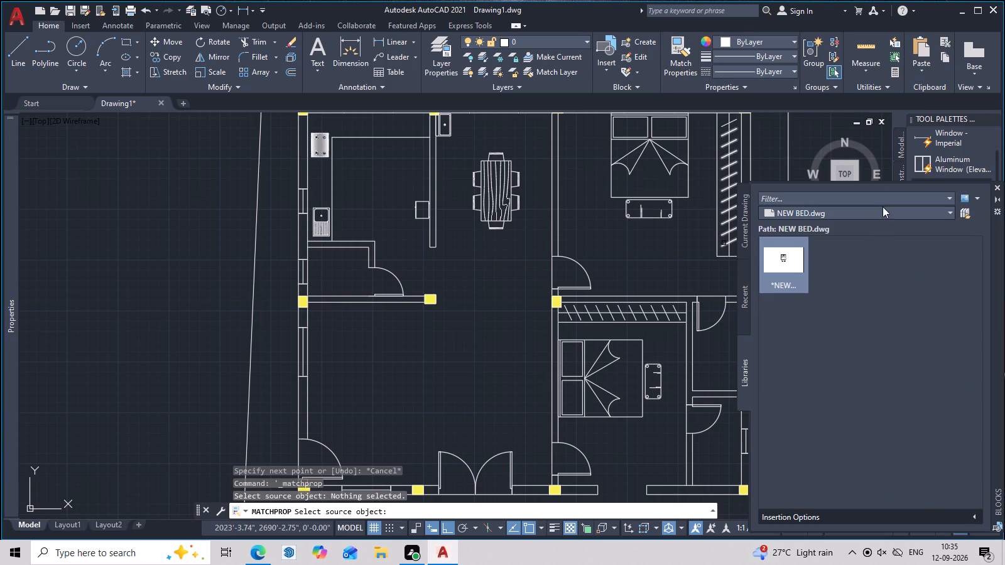
left_click(876, 215)
left_click(856, 290)
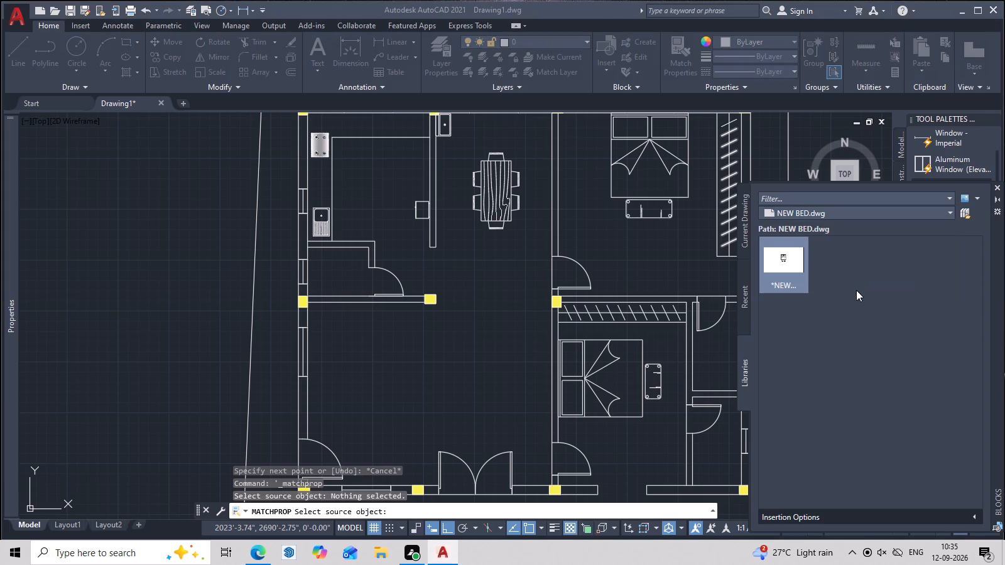
scroll(477, 264, "down", 3)
scroll(435, 320, "down", 2)
left_click(433, 316)
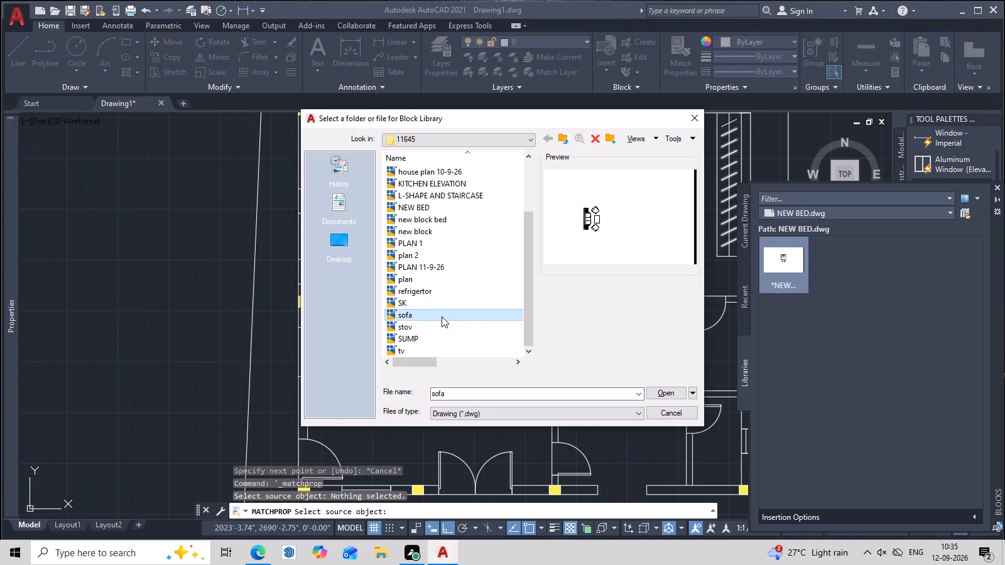
left_click(663, 391)
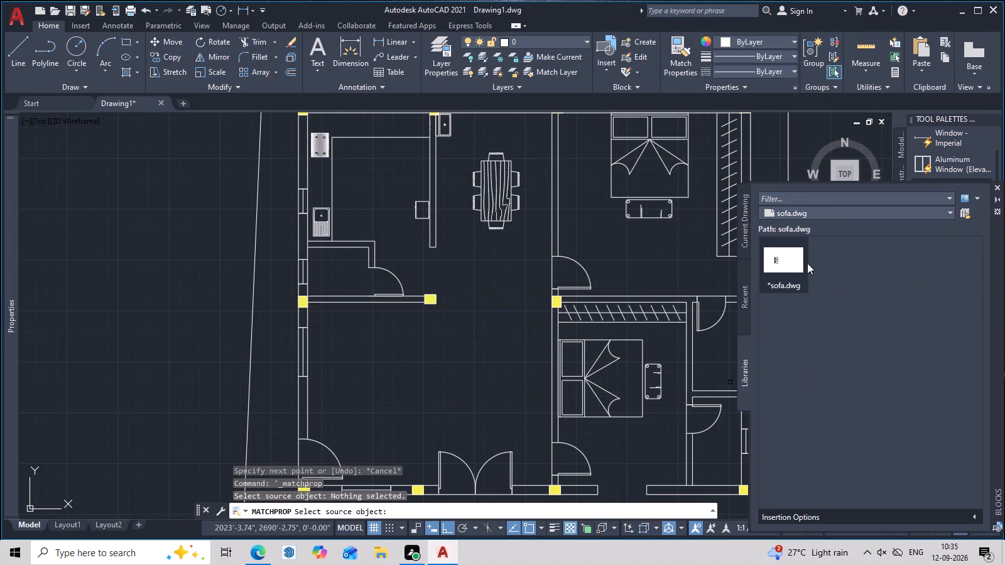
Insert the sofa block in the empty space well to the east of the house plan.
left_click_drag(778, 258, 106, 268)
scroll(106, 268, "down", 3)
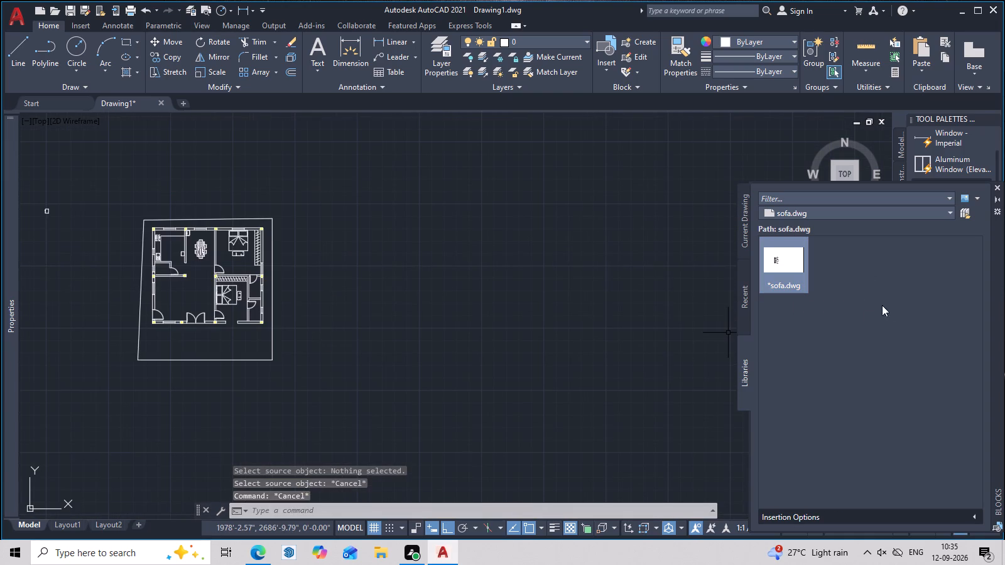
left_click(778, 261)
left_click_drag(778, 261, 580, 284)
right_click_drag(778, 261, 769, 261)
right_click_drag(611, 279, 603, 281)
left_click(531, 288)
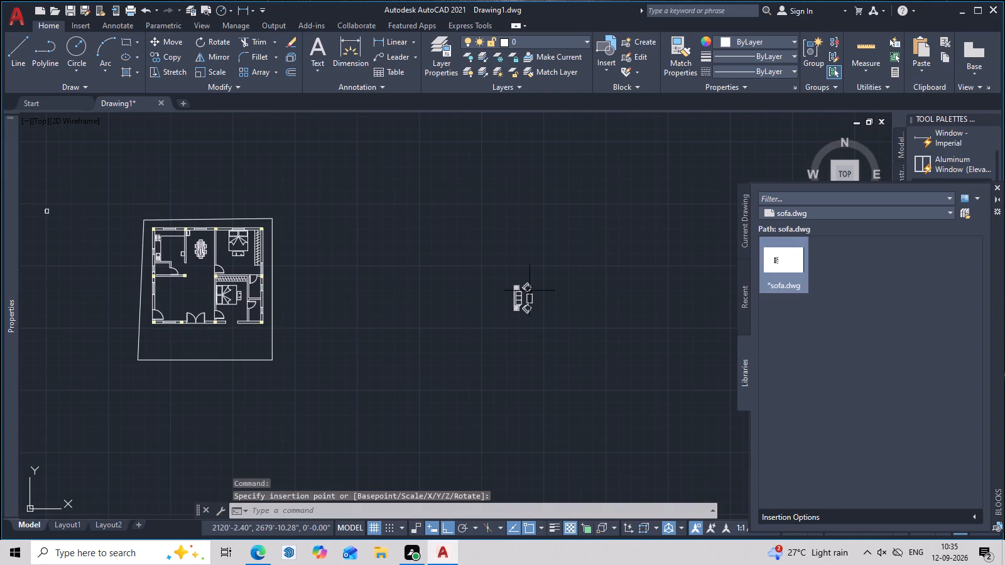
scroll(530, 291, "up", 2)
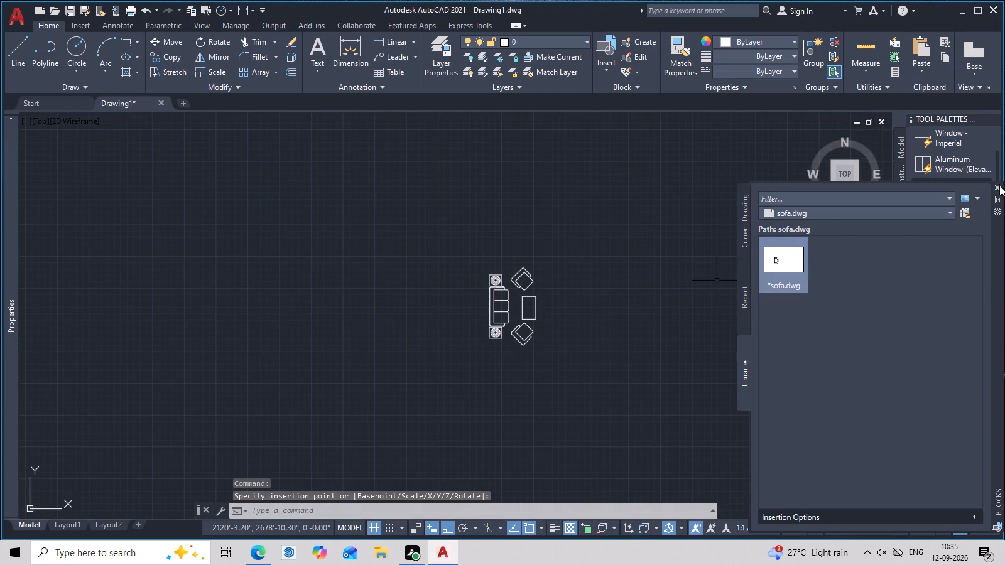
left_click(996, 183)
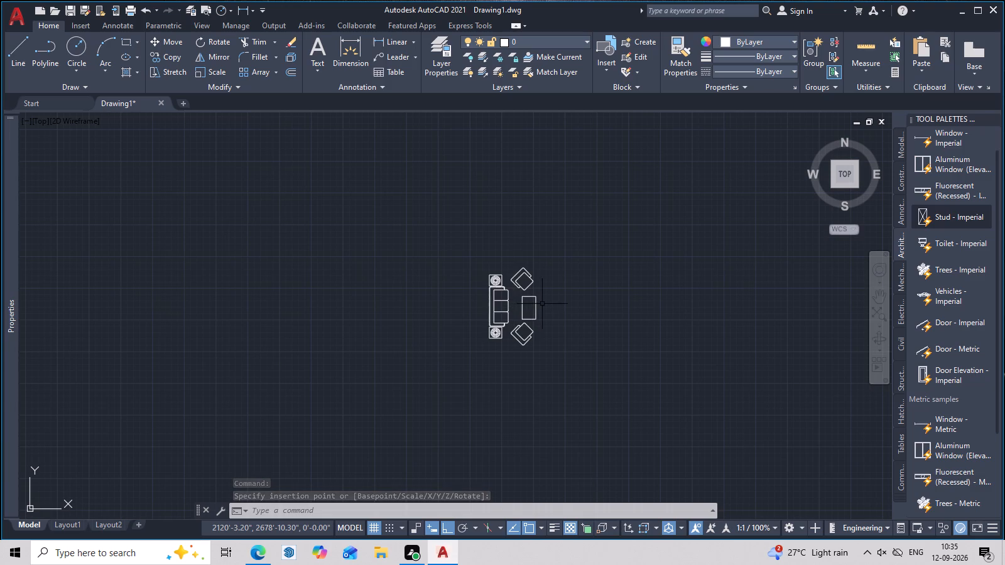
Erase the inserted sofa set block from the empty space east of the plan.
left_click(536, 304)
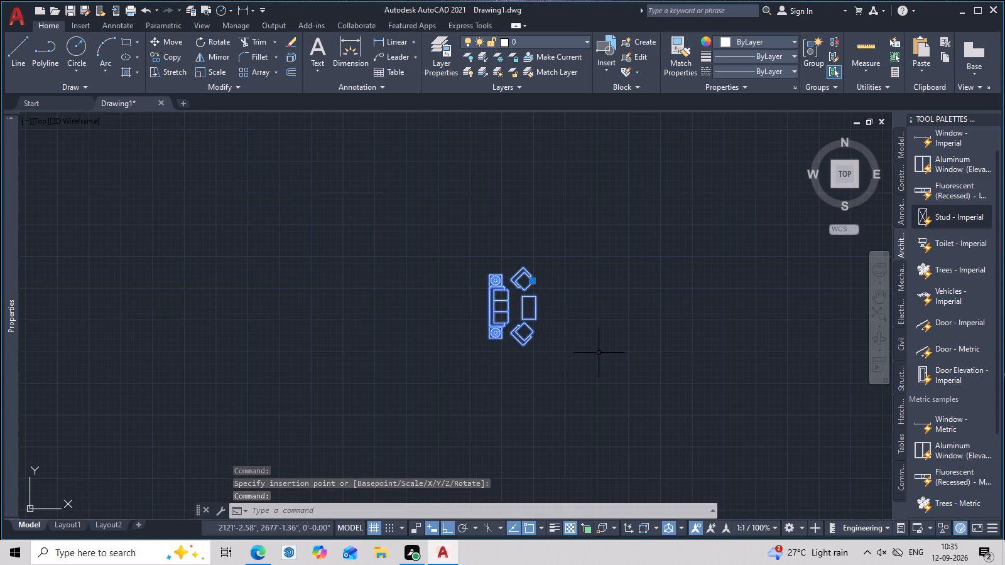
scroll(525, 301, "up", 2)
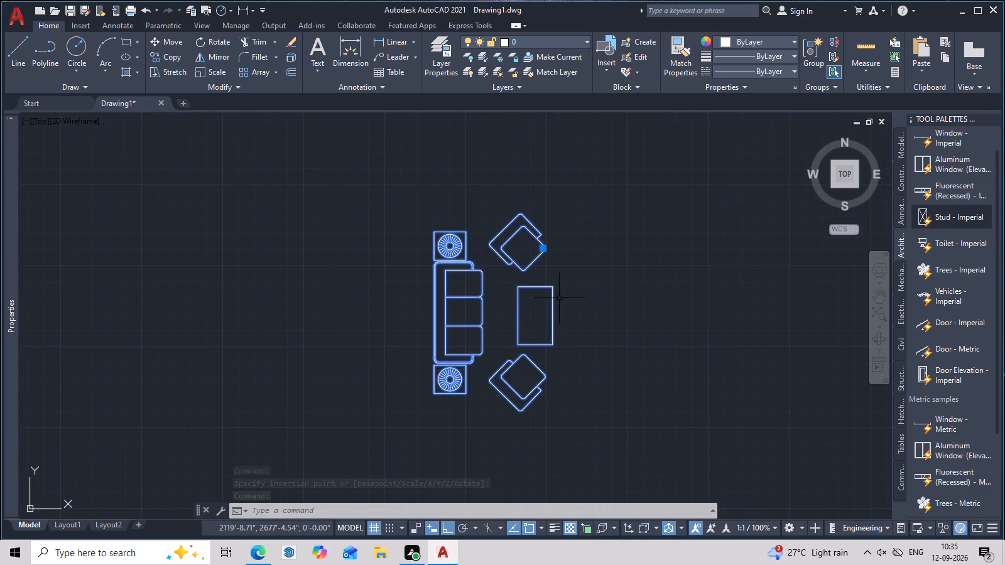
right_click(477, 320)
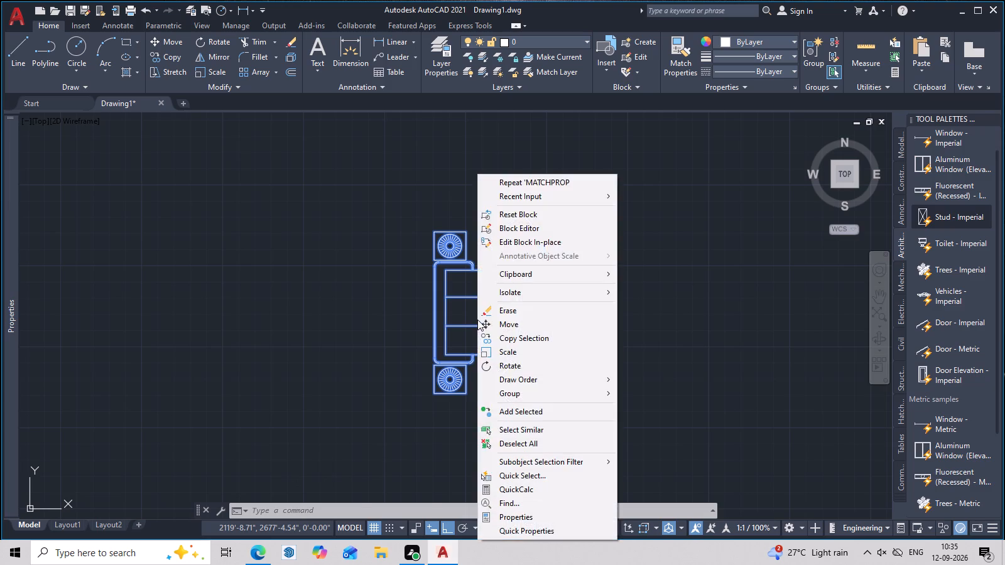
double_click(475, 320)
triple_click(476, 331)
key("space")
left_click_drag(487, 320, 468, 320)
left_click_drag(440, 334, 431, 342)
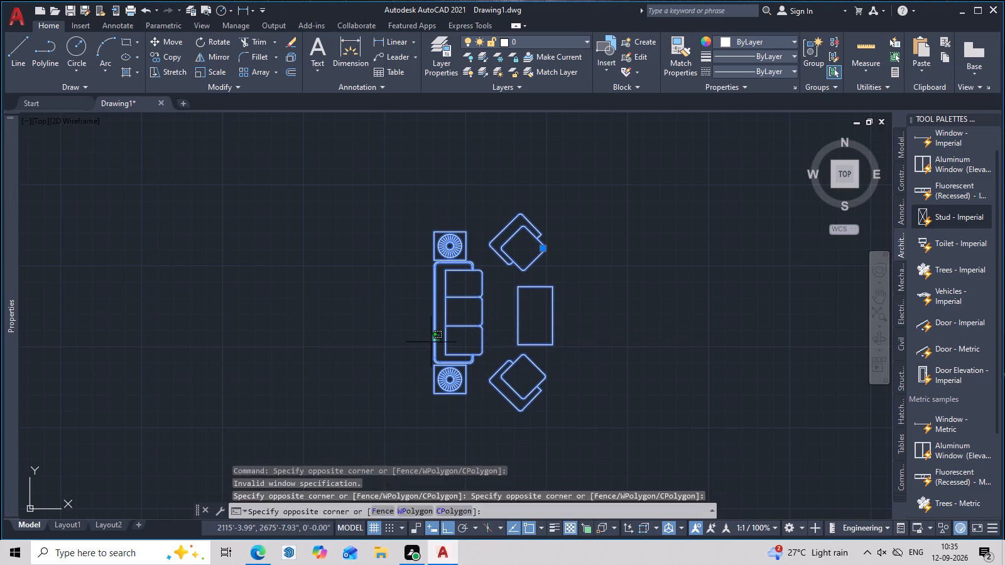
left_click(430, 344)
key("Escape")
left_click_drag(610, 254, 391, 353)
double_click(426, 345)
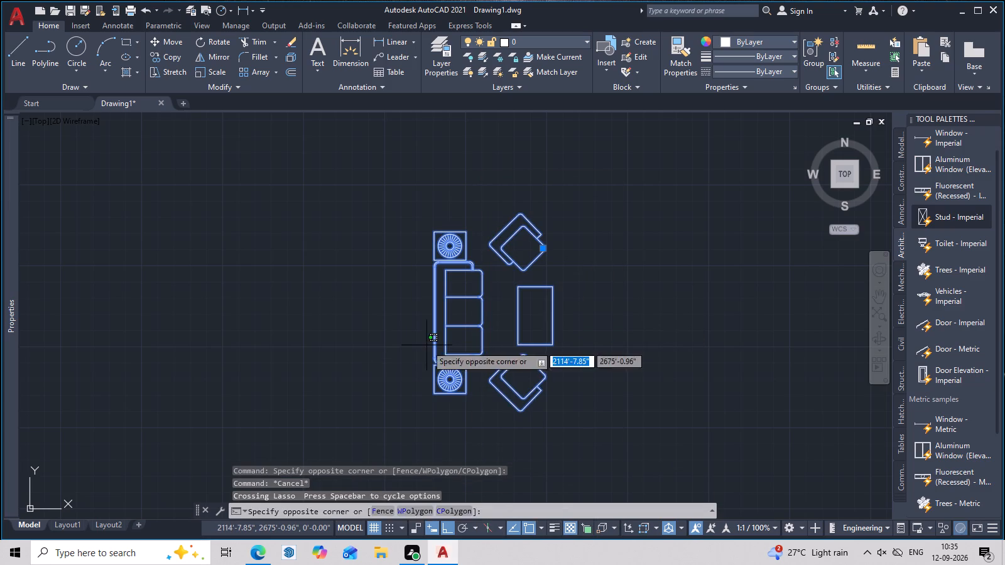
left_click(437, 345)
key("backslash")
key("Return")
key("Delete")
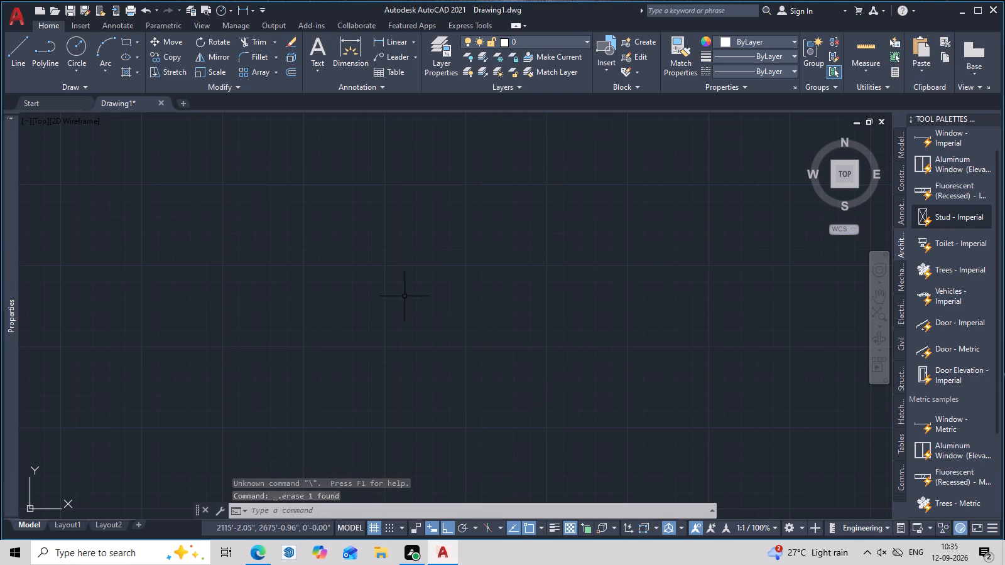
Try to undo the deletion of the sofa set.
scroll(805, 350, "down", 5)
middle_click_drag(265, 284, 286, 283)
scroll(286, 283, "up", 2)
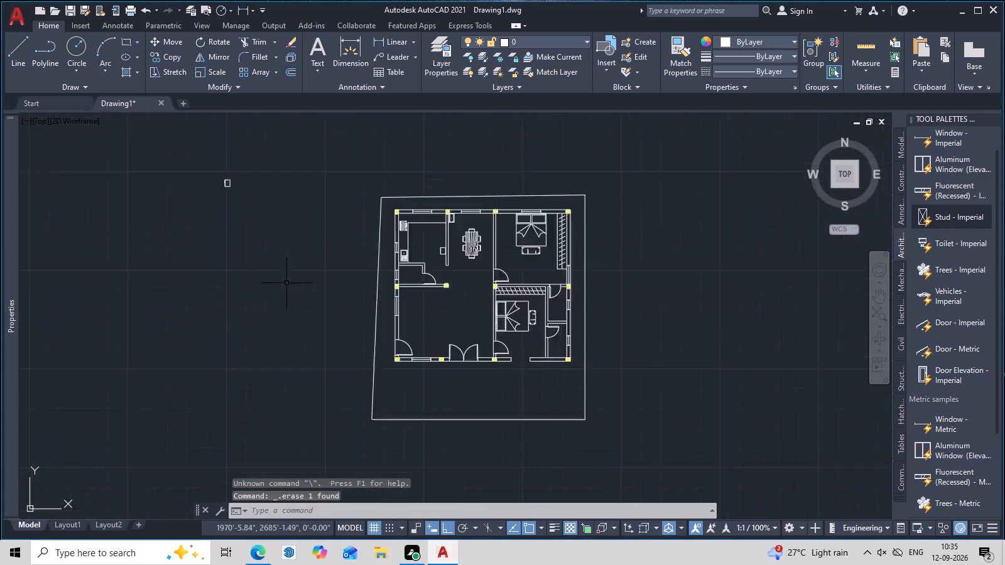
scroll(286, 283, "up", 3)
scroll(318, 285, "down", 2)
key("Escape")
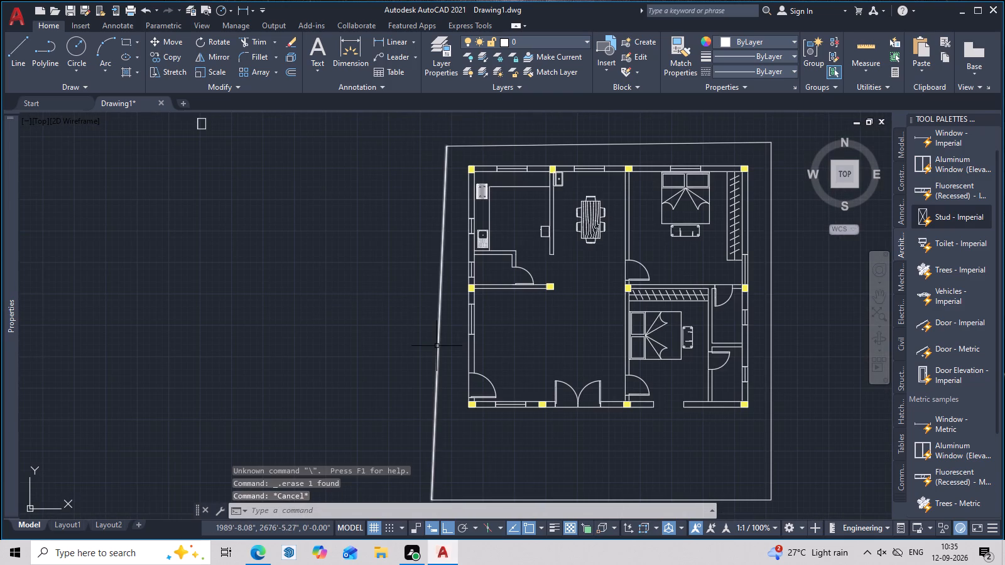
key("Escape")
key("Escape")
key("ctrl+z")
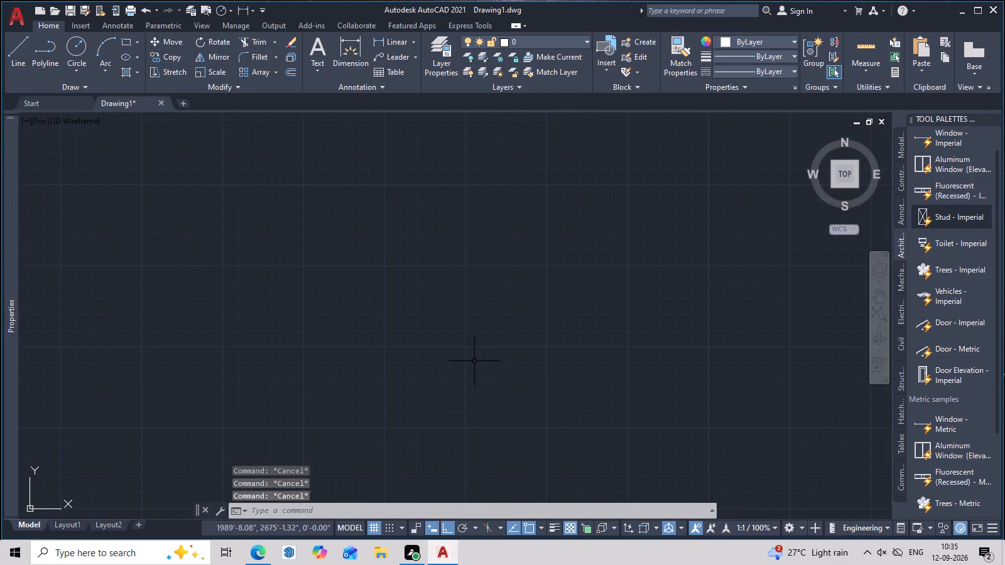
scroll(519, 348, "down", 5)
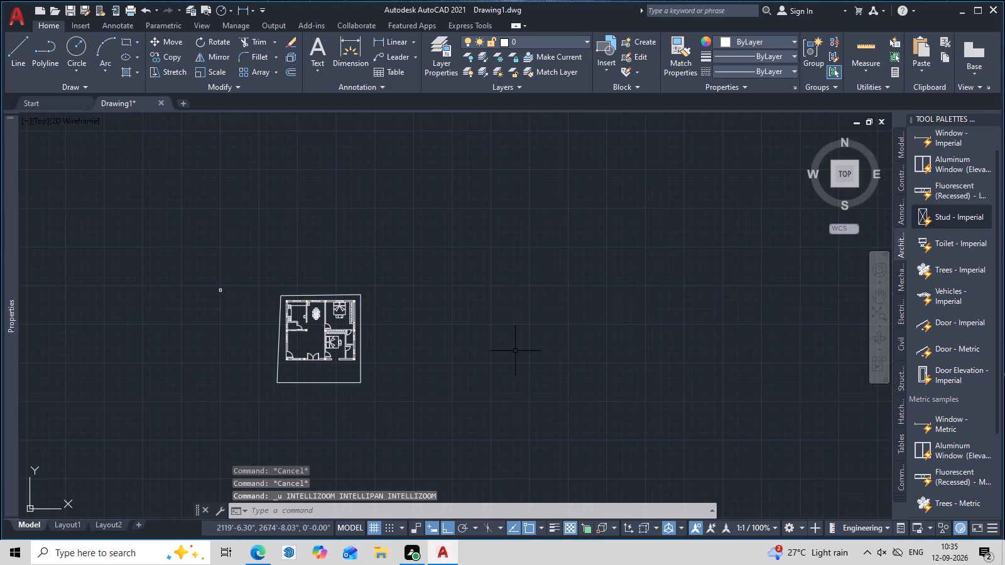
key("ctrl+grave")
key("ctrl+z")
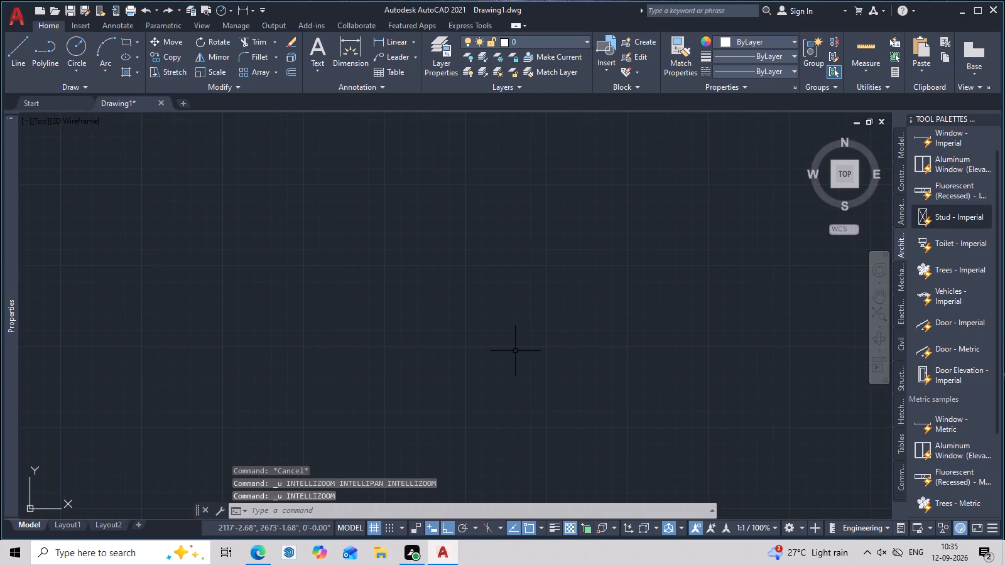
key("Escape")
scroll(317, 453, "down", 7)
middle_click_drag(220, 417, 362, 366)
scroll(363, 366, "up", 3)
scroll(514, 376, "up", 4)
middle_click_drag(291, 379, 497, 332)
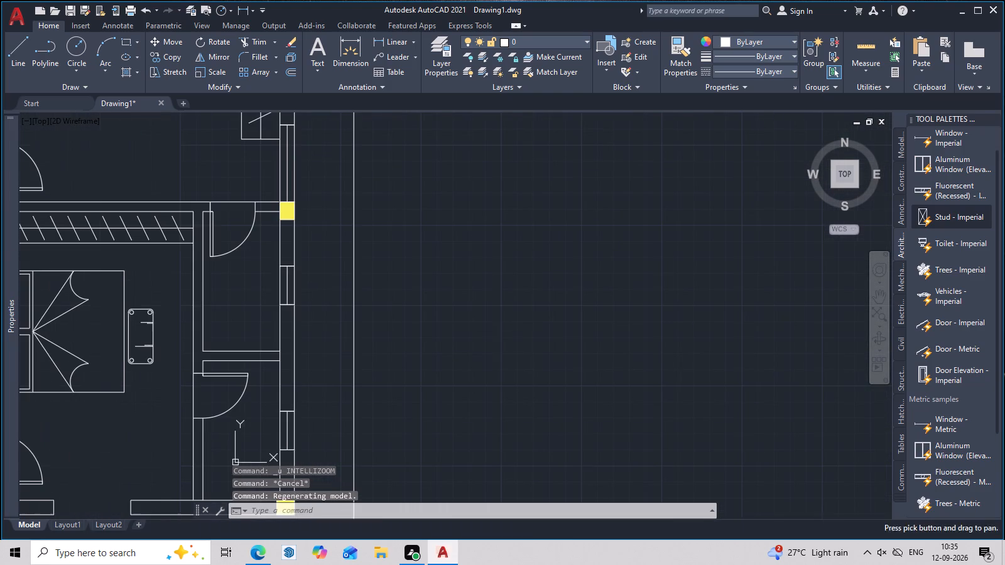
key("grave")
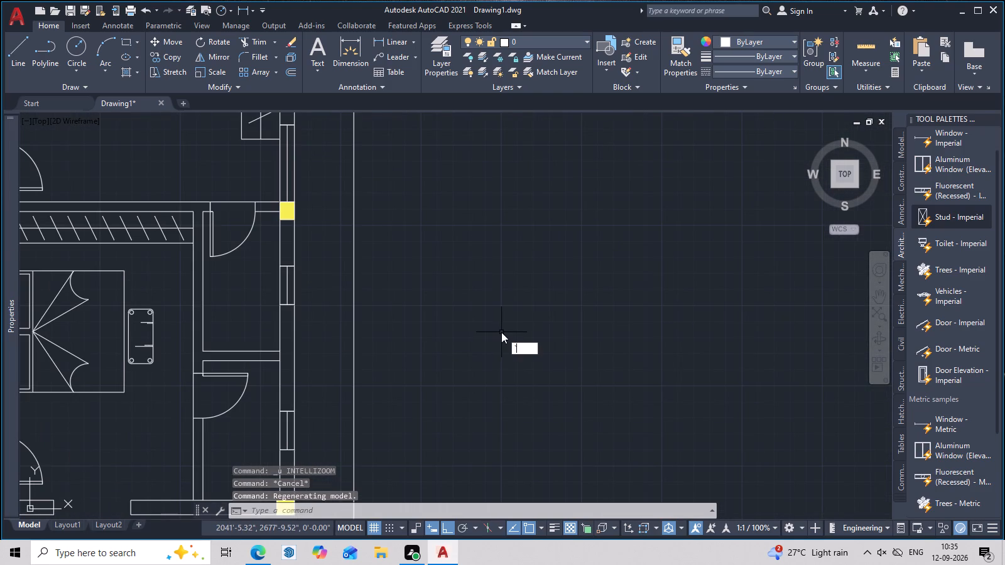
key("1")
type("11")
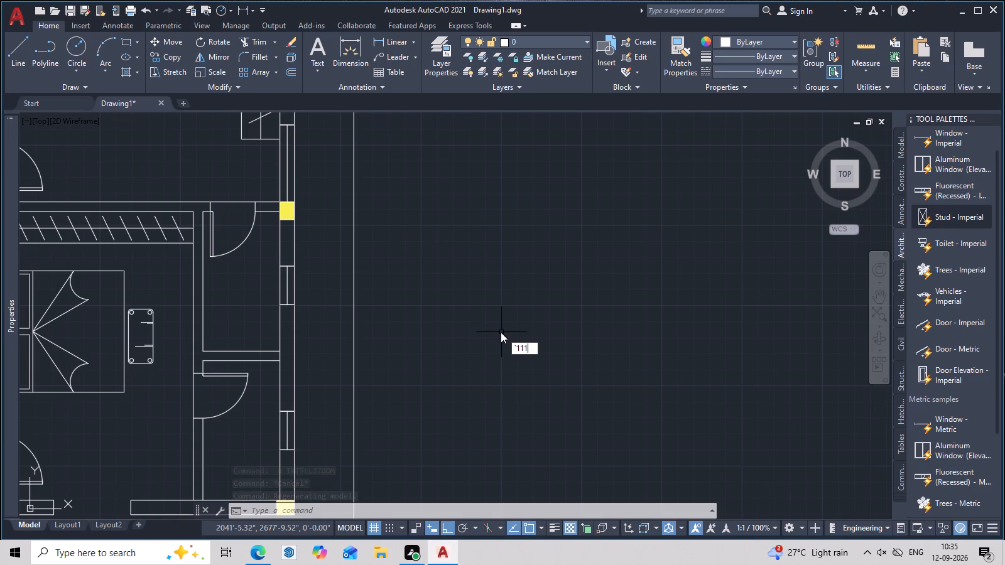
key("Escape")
Insert the sofa block from the sofa library just outside the plot boundary, west of the living room.
scroll(524, 245, "down", 3)
scroll(412, 309, "down", 1)
middle_click_drag(467, 335, 612, 363)
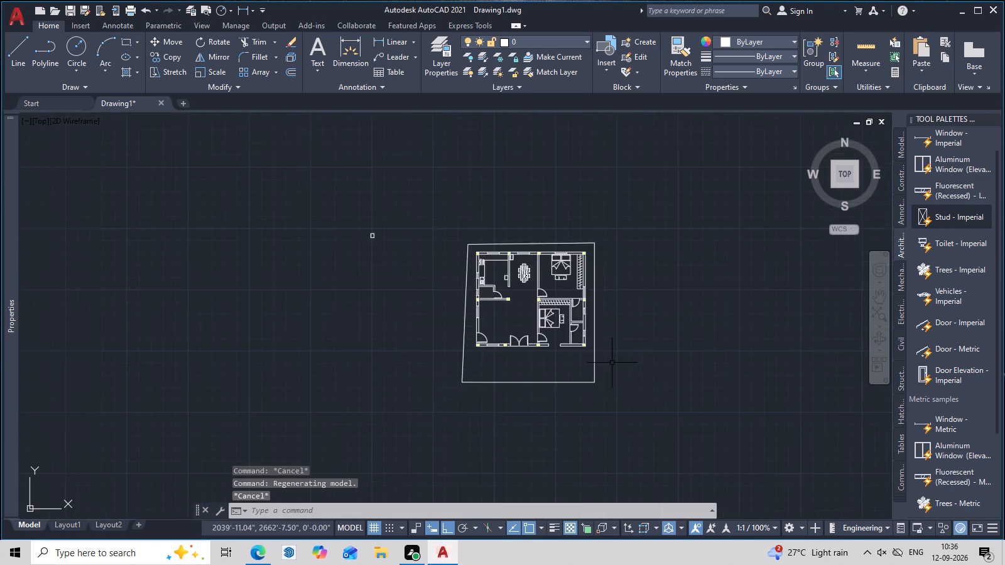
scroll(546, 325, "up", 3)
scroll(654, 277, "down", 1)
middle_click_drag(654, 284, 613, 328)
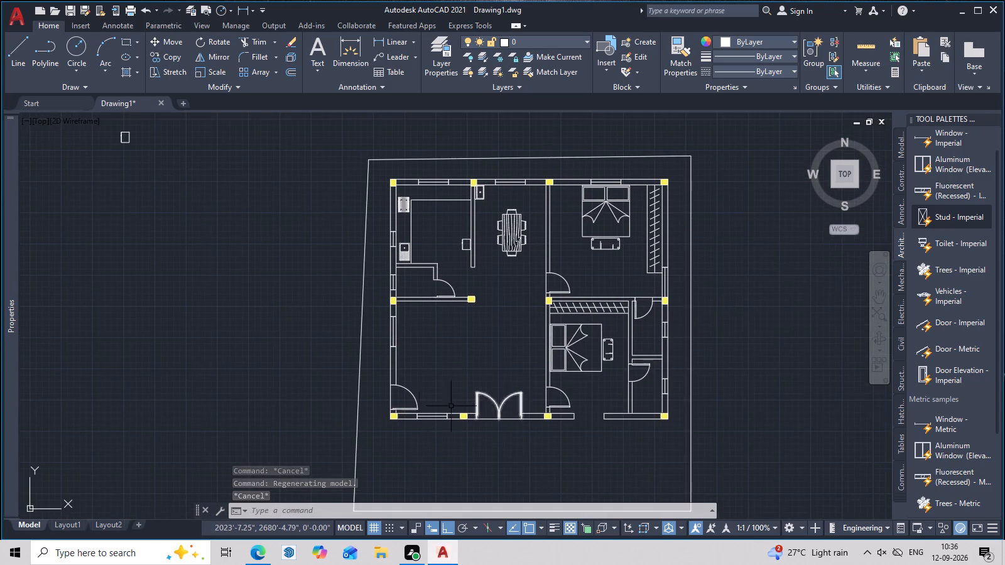
middle_click_drag(349, 407, 393, 374)
scroll(393, 373, "up", 1)
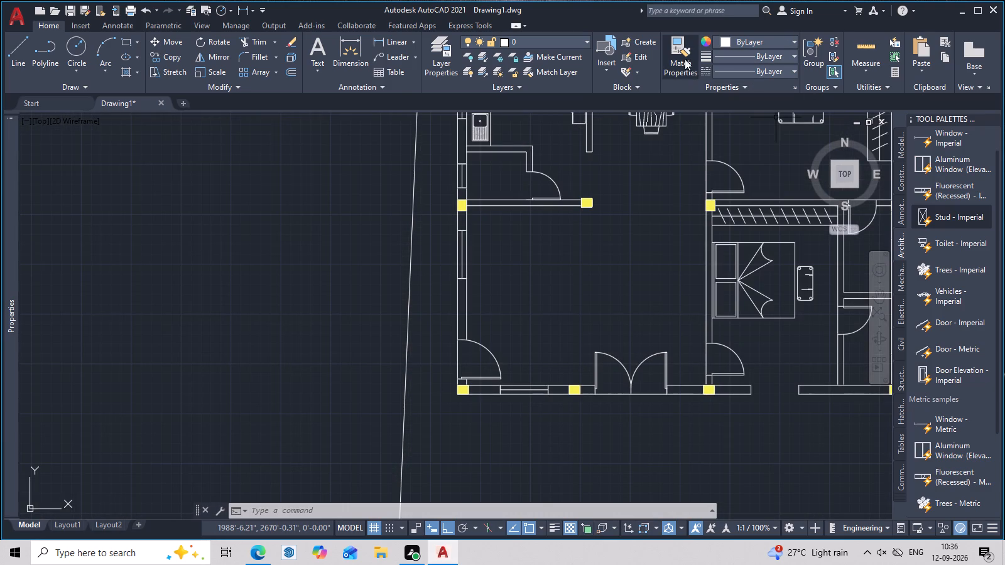
left_click(605, 65)
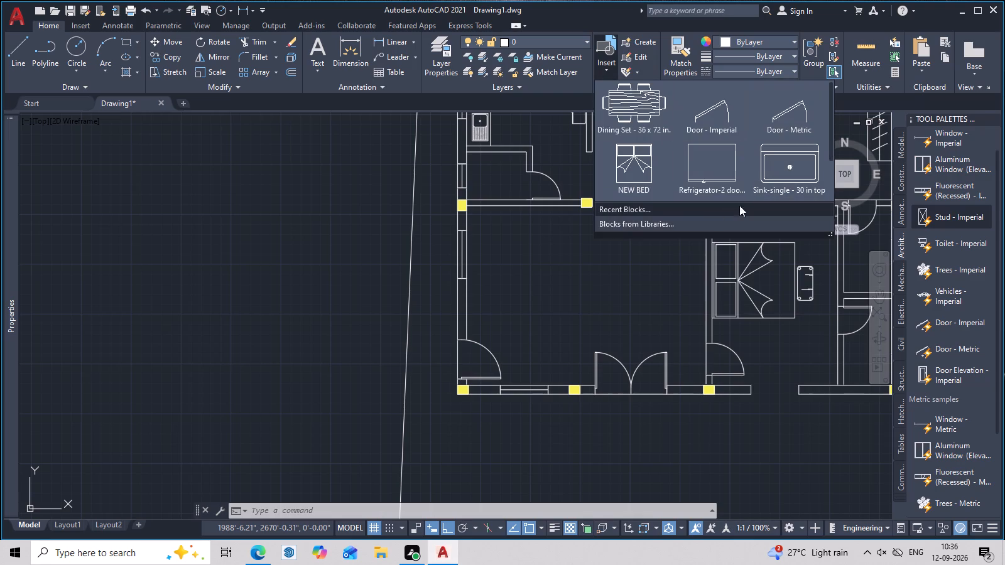
left_click(652, 222)
left_click_drag(778, 260, 293, 299)
left_click_drag(170, 299, 159, 299)
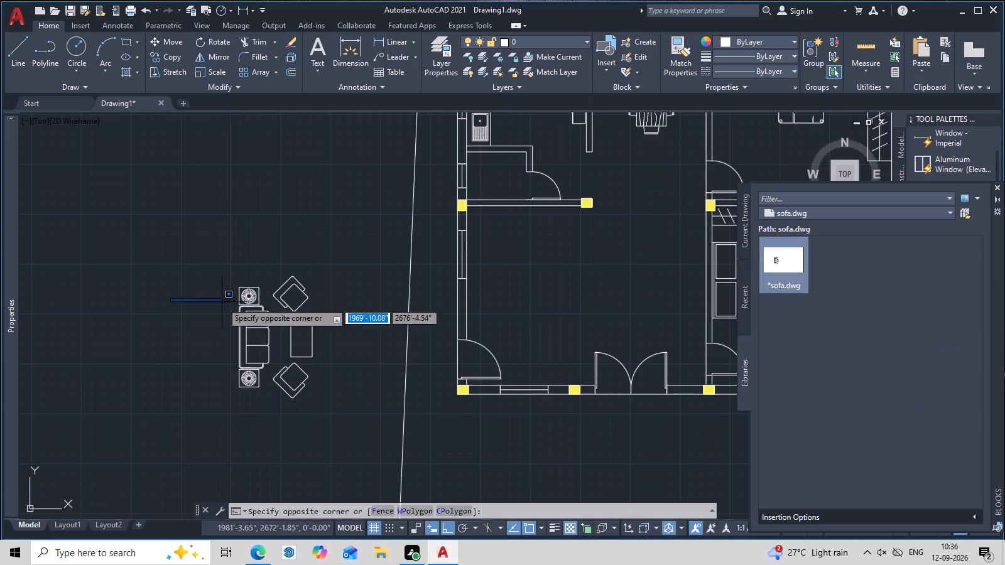
Open the sofa block placed west of the plot boundary for editing in the Block Editor.
key("Escape")
left_click(331, 287)
triple_click(298, 294)
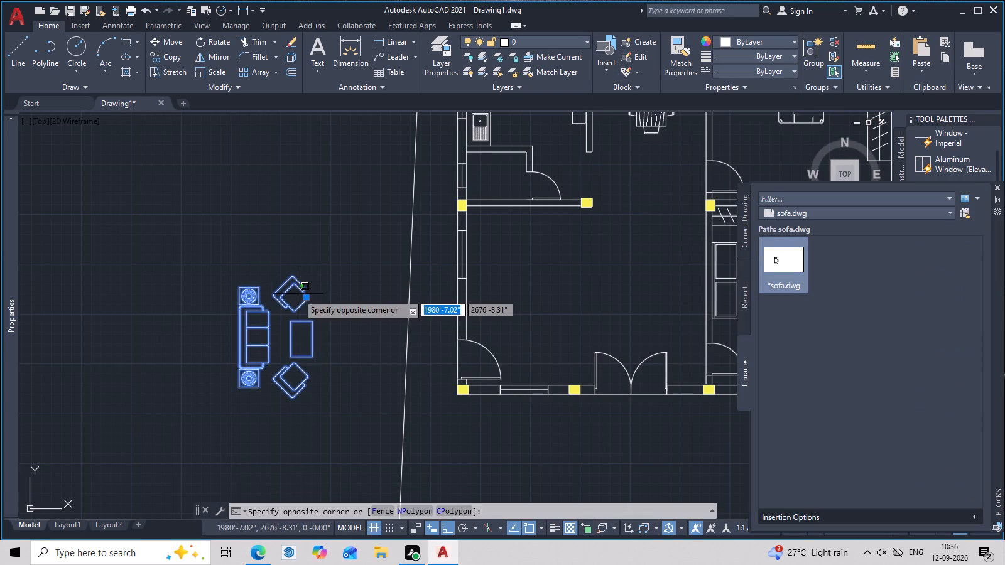
triple_click(287, 324)
triple_click(288, 324)
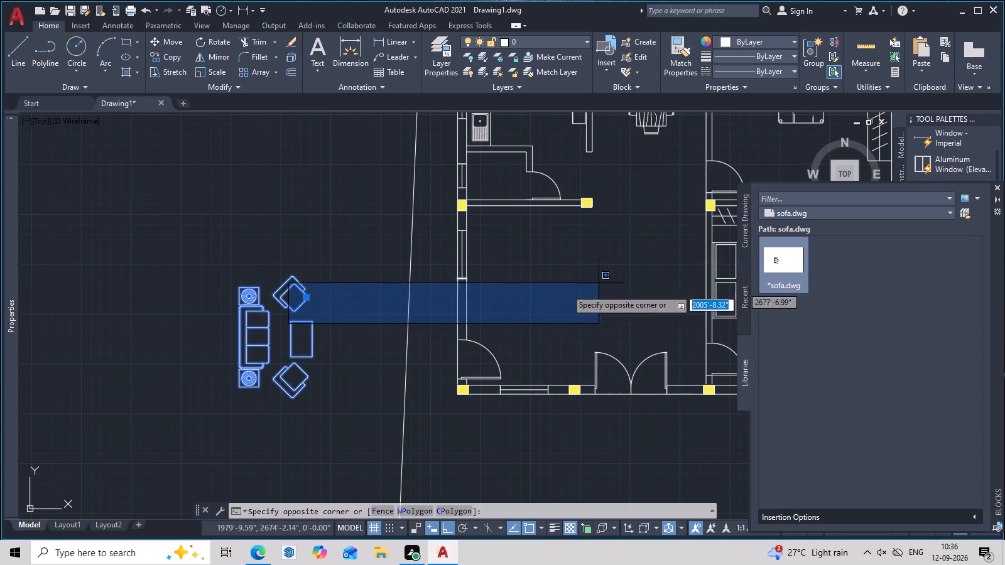
key("Escape")
double_click(1001, 188)
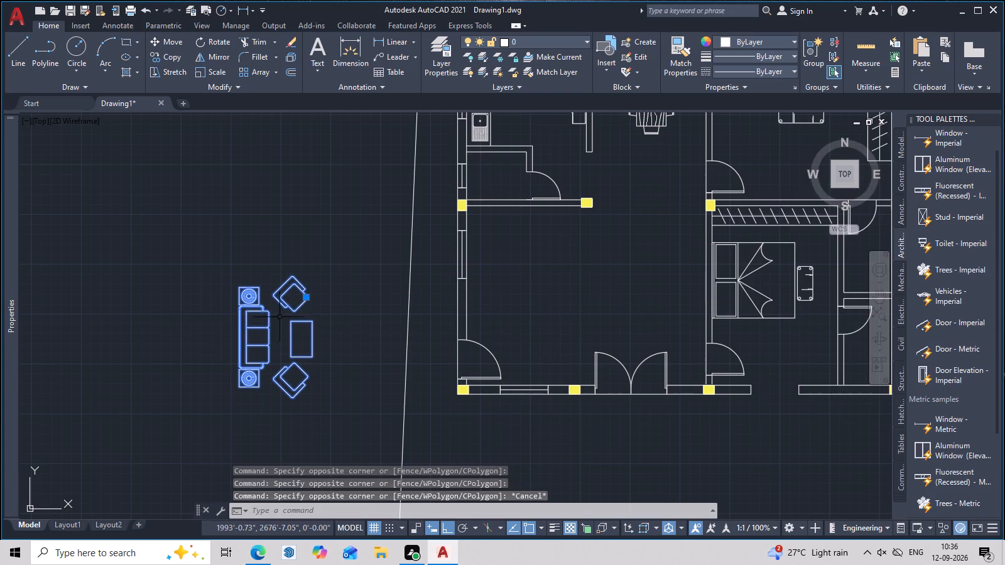
left_click(283, 384)
left_click(283, 384)
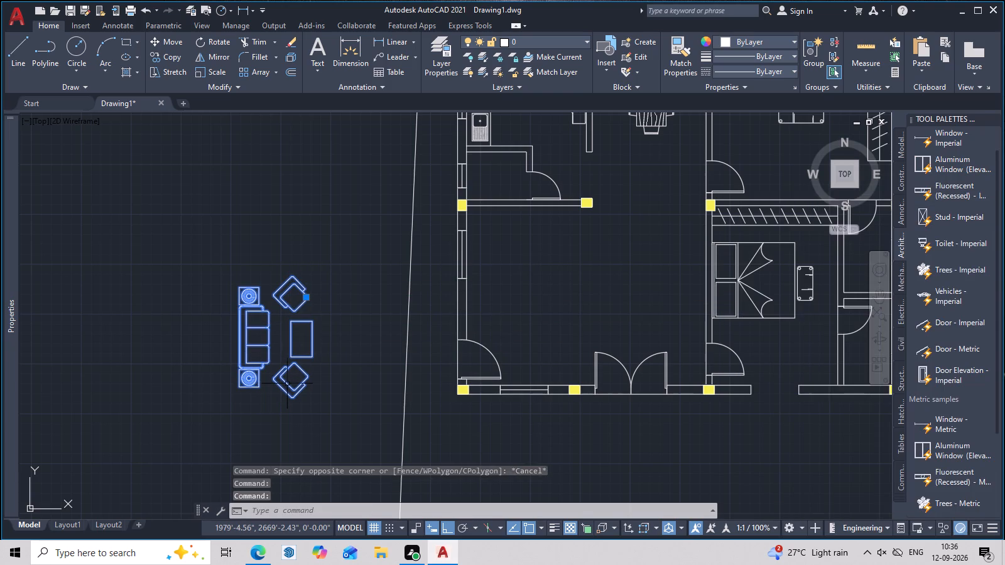
double_click(287, 384)
right_click(287, 384)
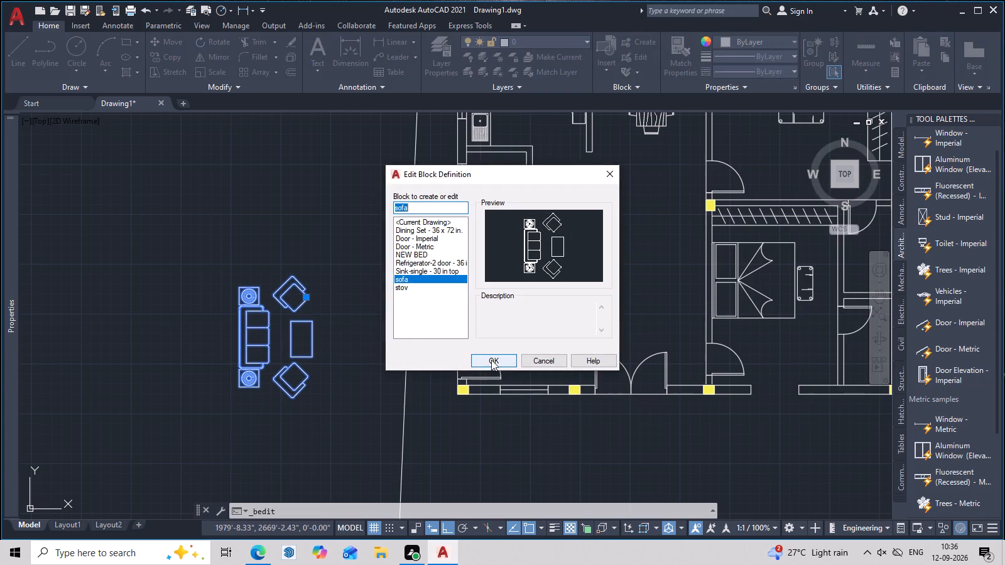
left_click(491, 360)
Erase the two angled armchairs and the coffee table from the sofa block definition.
left_click(540, 136)
left_click_drag(540, 136, 518, 177)
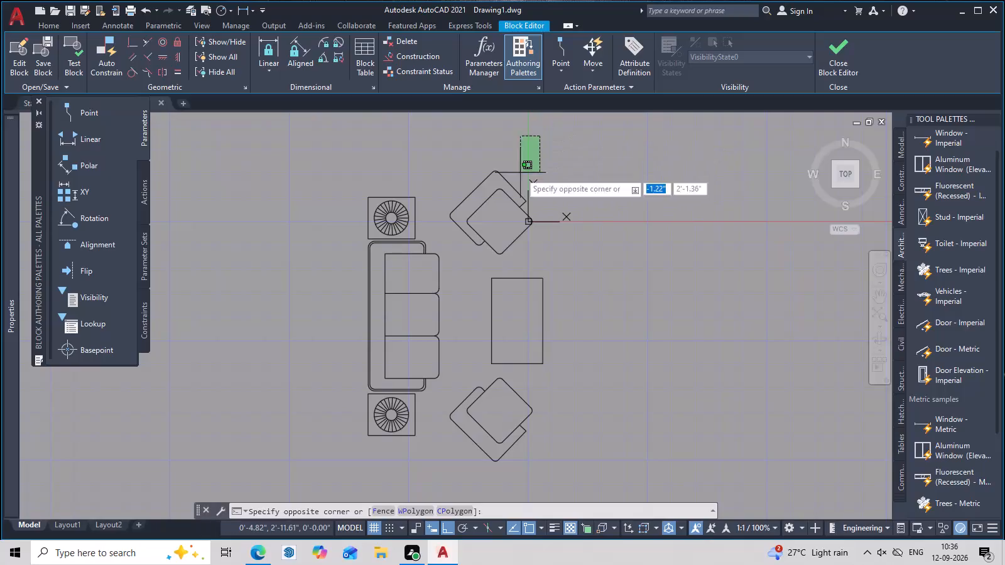
left_click_drag(518, 177, 460, 442)
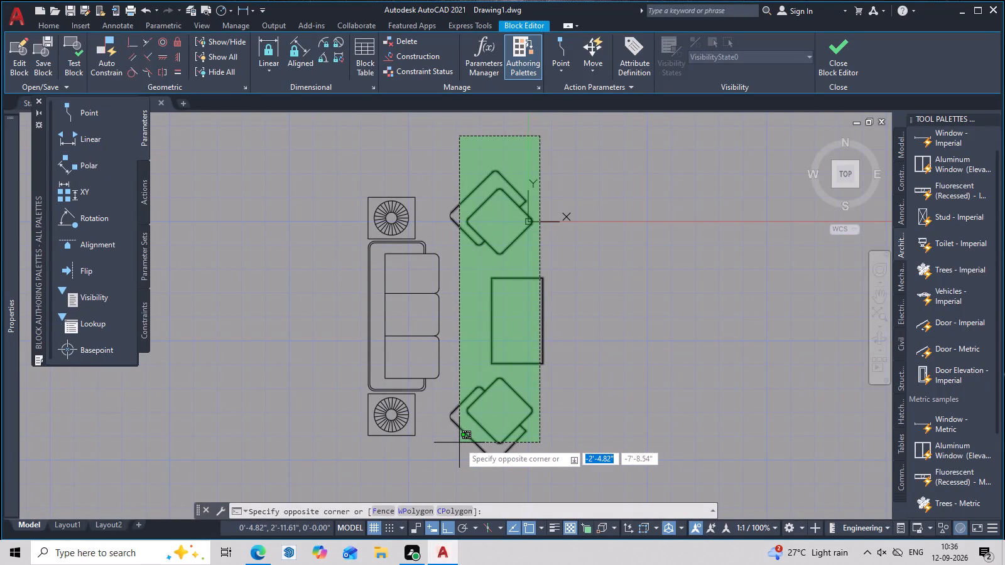
left_click(459, 443)
key("Delete")
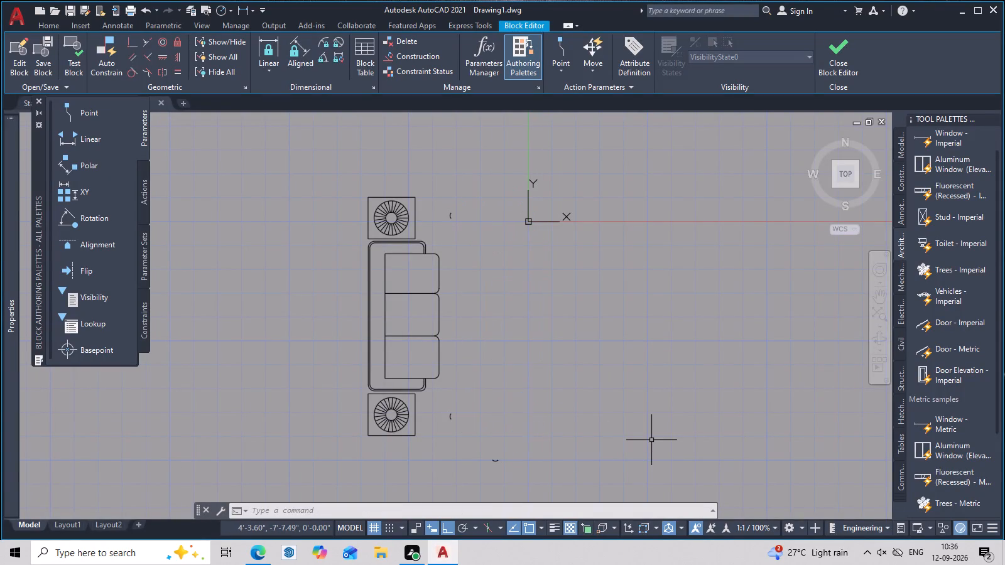
Erase the three leftover armchair corner arcs, then close the Block Editor and save the sofa block.
left_click_drag(523, 422, 481, 488)
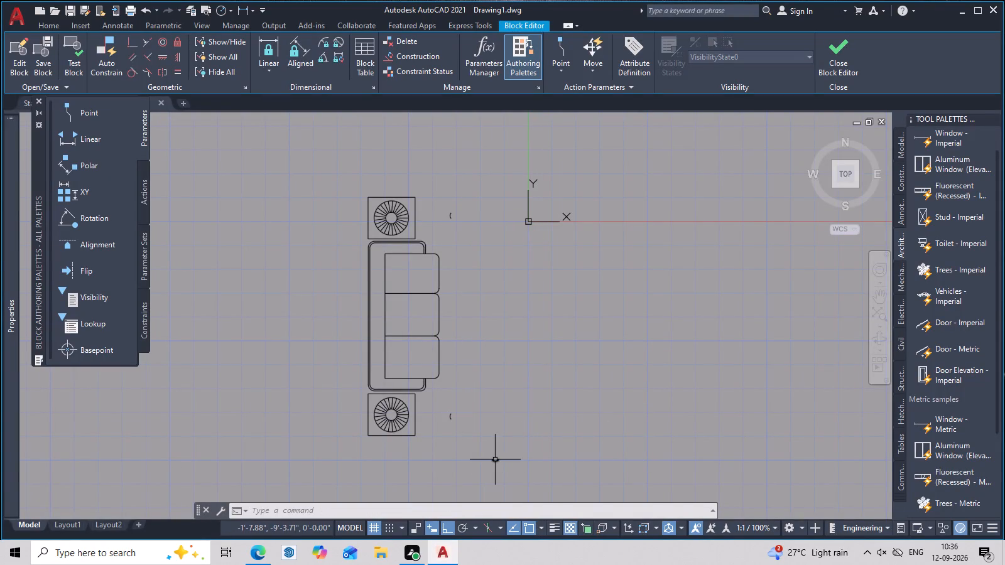
left_click(495, 459)
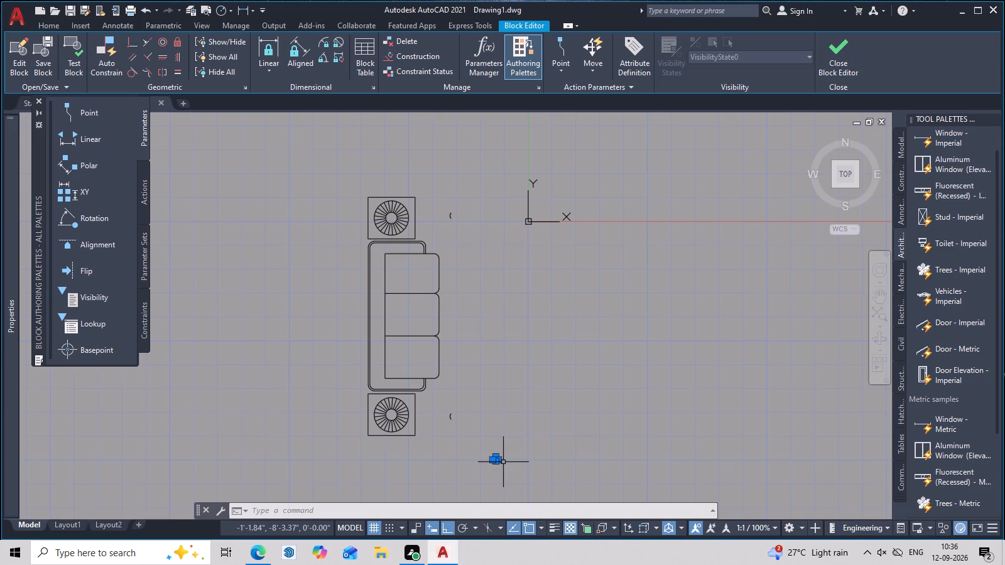
key("Delete")
left_click(450, 416)
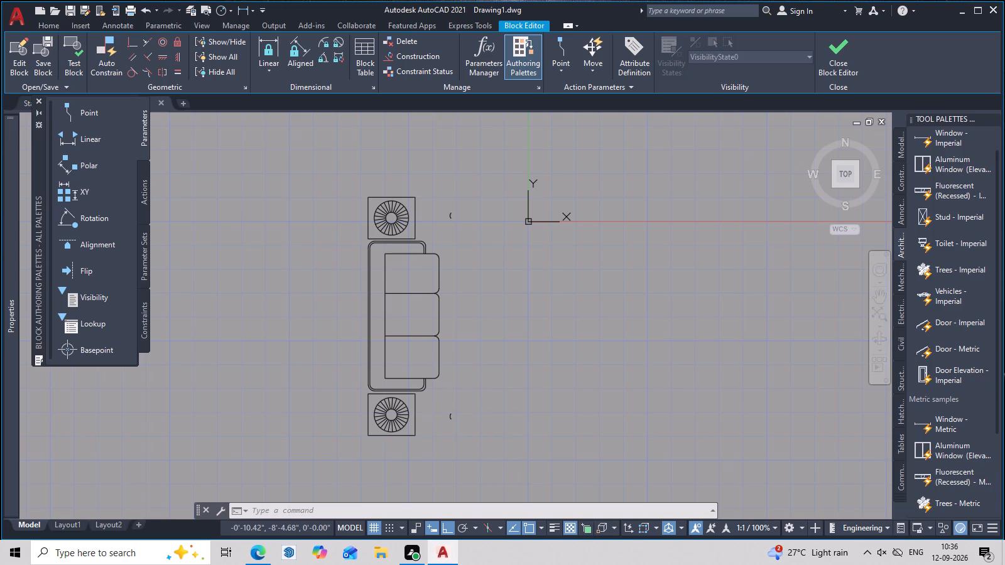
key("Delete")
left_click(452, 215)
key("Delete")
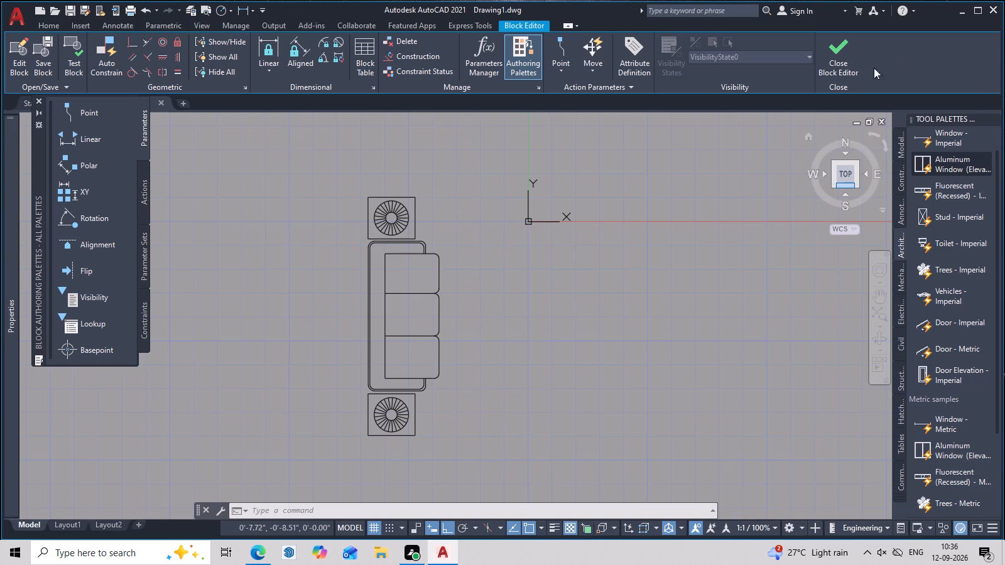
left_click(849, 73)
left_click(566, 245)
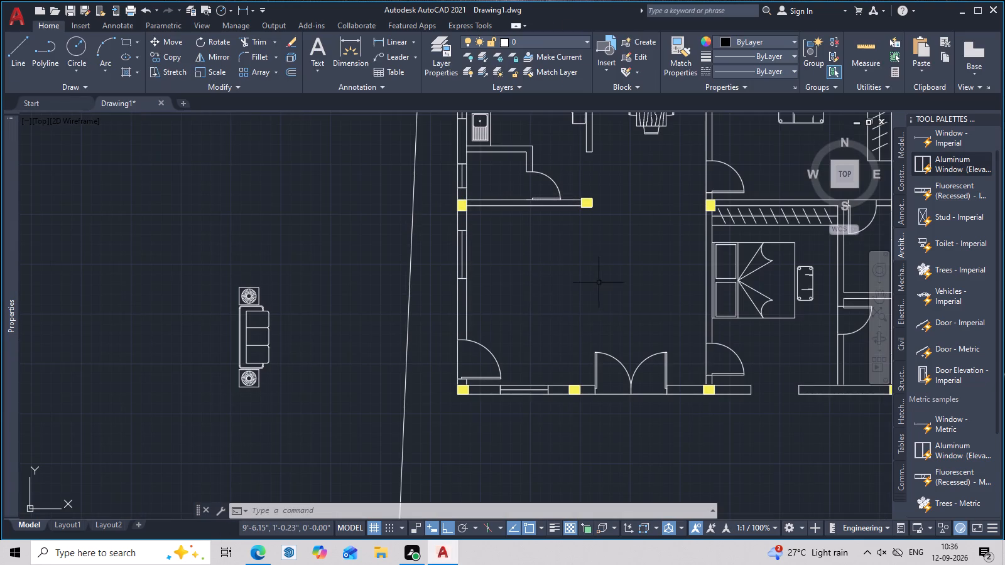
Copy the sofa by its back edge to the inner face of the living room's west wall, at the window, with Ortho off.
left_click(266, 345)
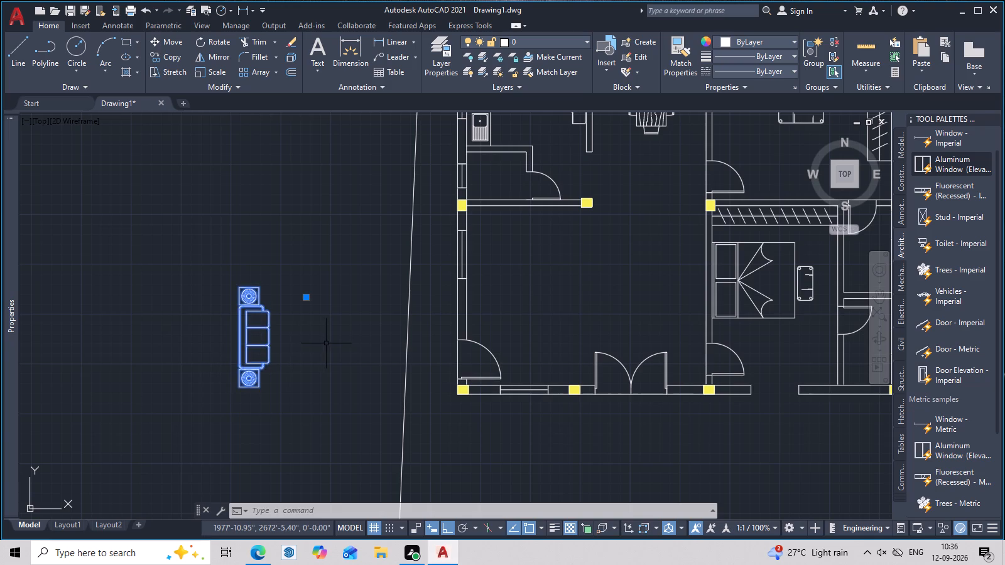
key("c")
key("o")
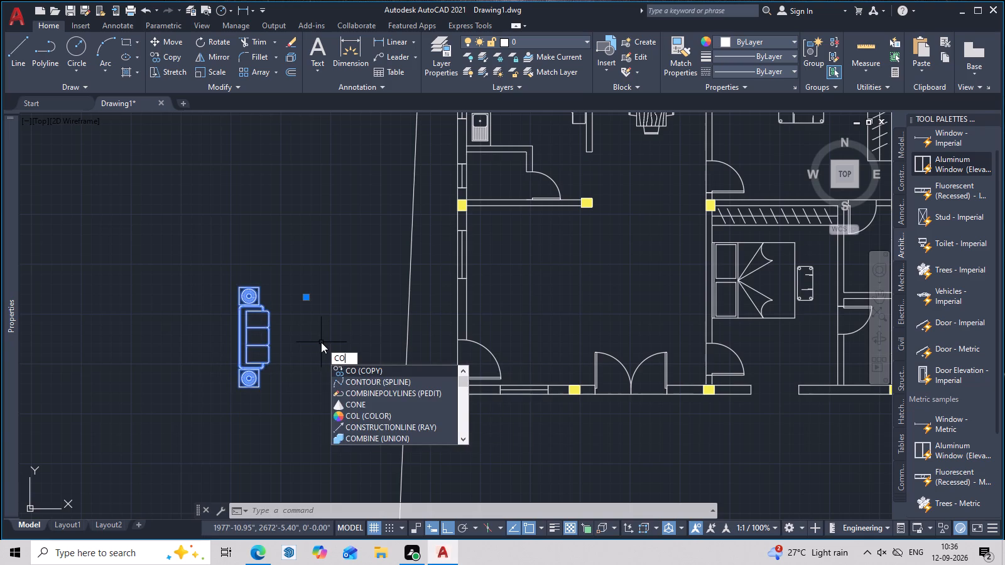
key("space")
scroll(236, 373, "up", 3)
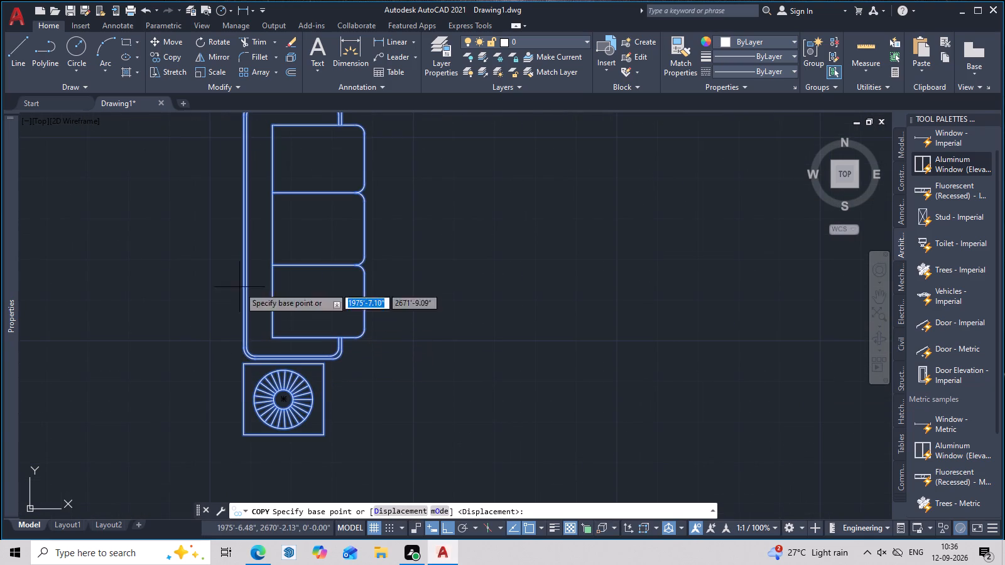
scroll(242, 222, "up", 3)
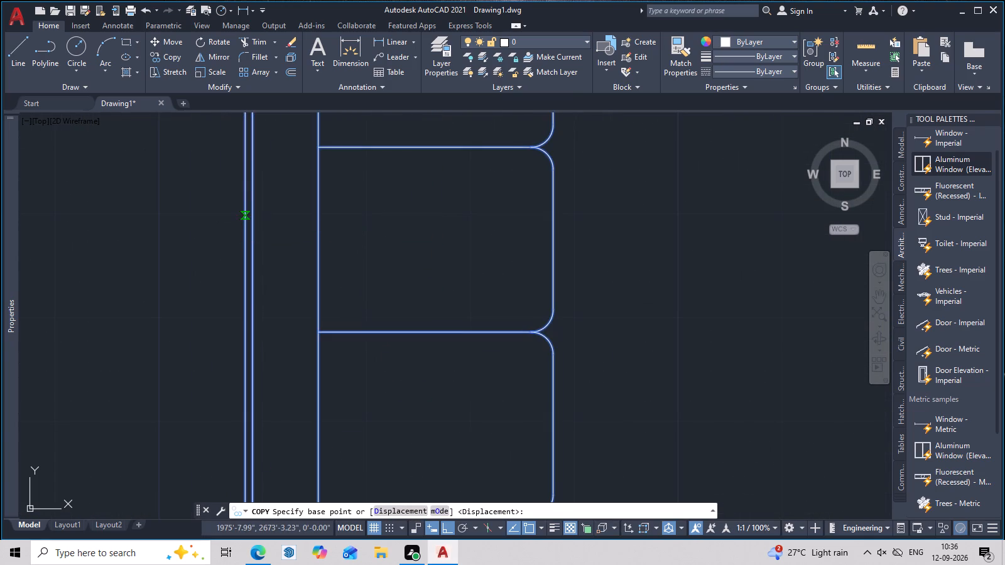
left_click(240, 215)
scroll(614, 250, "down", 2)
middle_click_drag(401, 257, 89, 266)
middle_click_drag(375, 283, 0, 282)
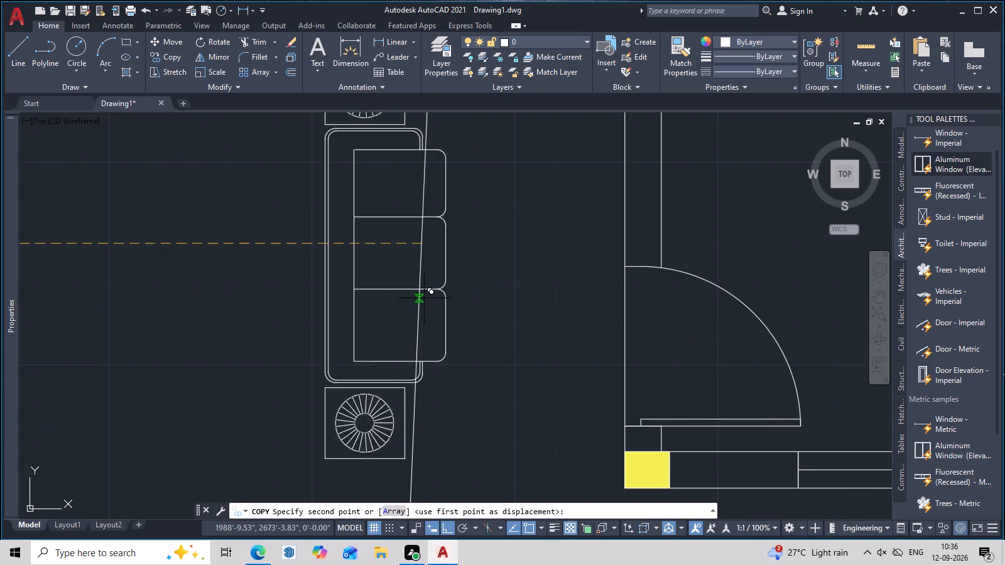
middle_click_drag(680, 320, 389, 324)
scroll(464, 228, "down", 3)
middle_click_drag(464, 228, 462, 368)
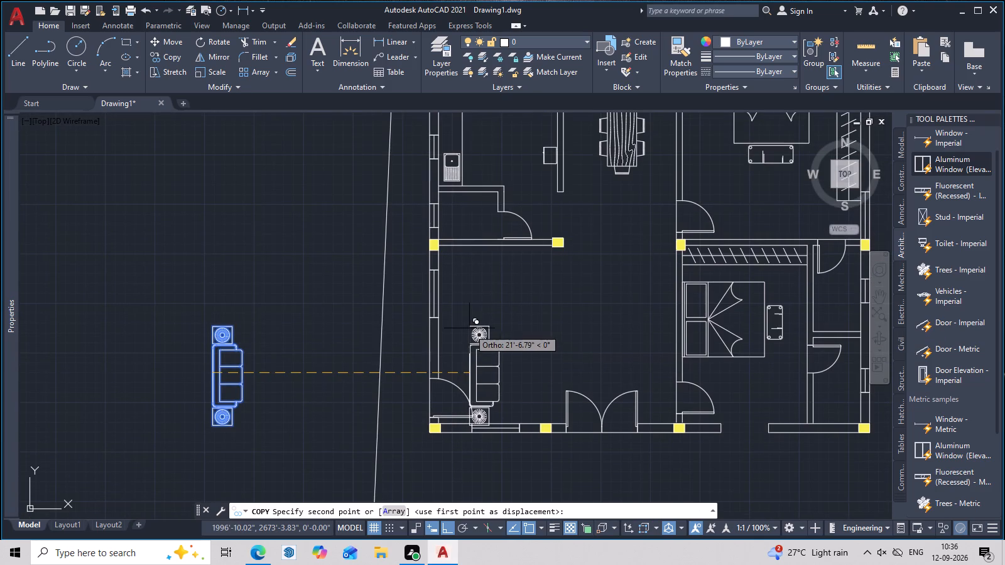
key("F8")
scroll(463, 317, "up", 2)
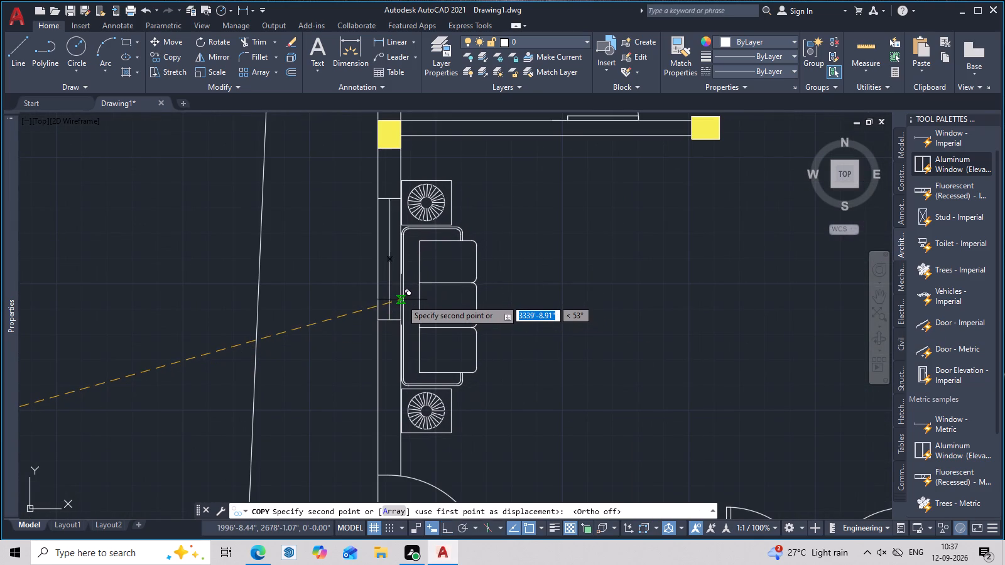
scroll(401, 299, "up", 2)
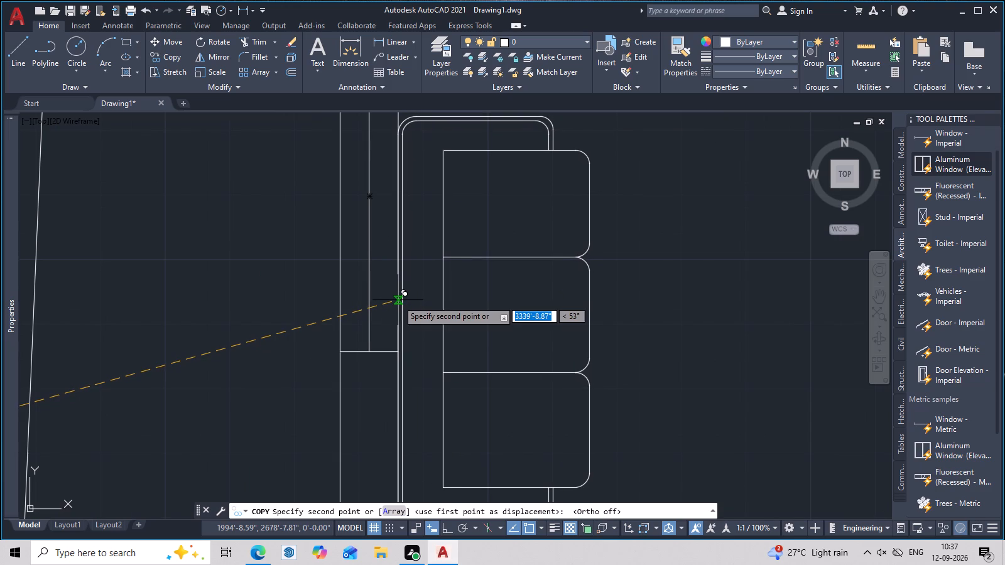
left_click(398, 300)
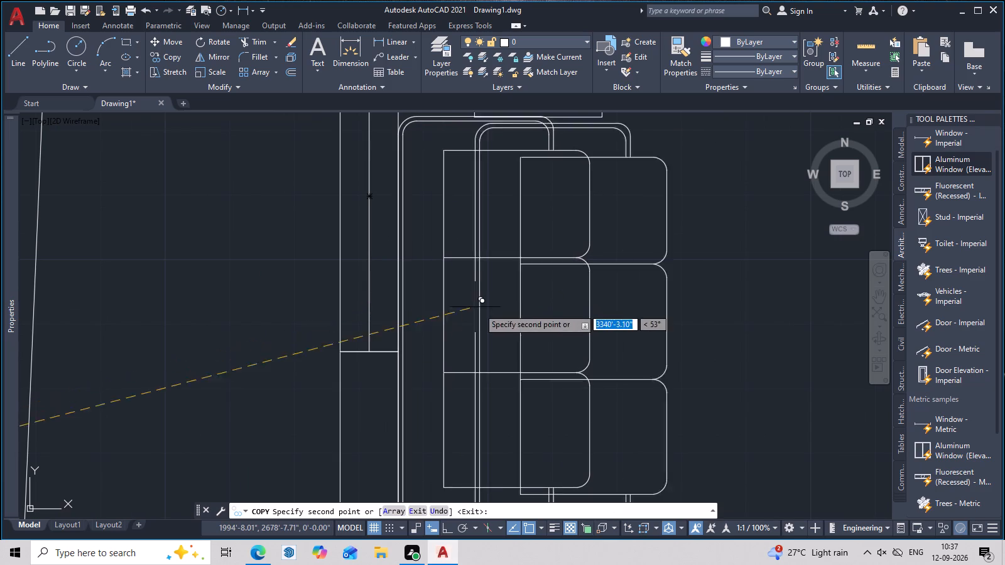
scroll(520, 317, "down", 3)
key("Escape")
Erase the original sofa block outside the plot boundary, west of the house.
scroll(611, 335, "down", 2)
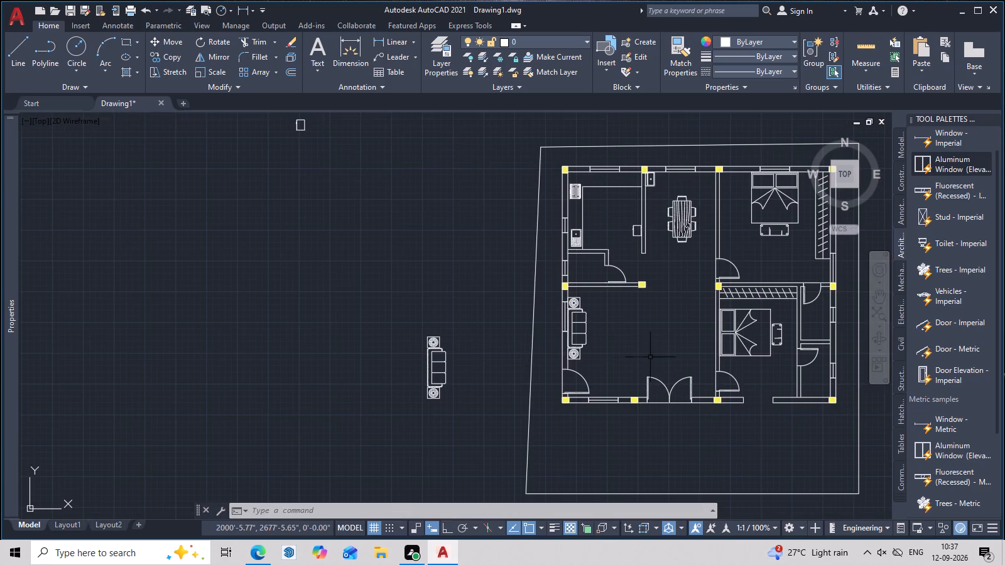
middle_click_drag(632, 357, 541, 357)
scroll(511, 353, "up", 2)
left_click_drag(161, 279, 75, 359)
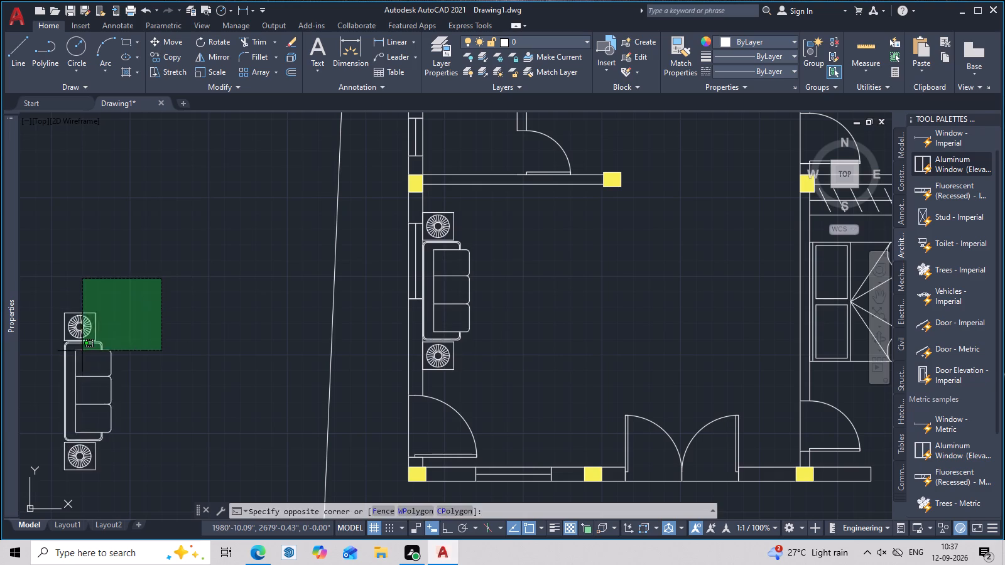
left_click_drag(75, 359, 32, 409)
key("Delete")
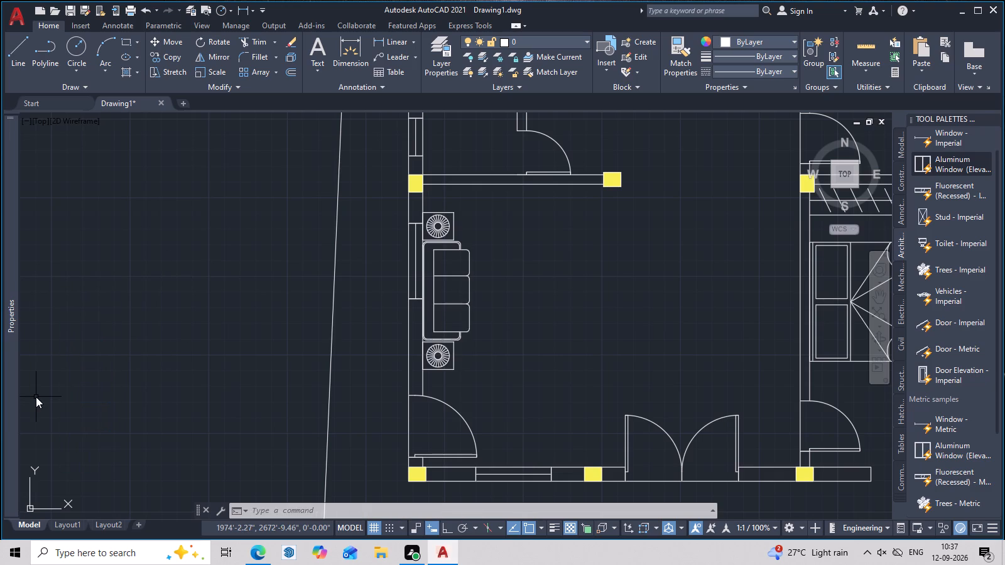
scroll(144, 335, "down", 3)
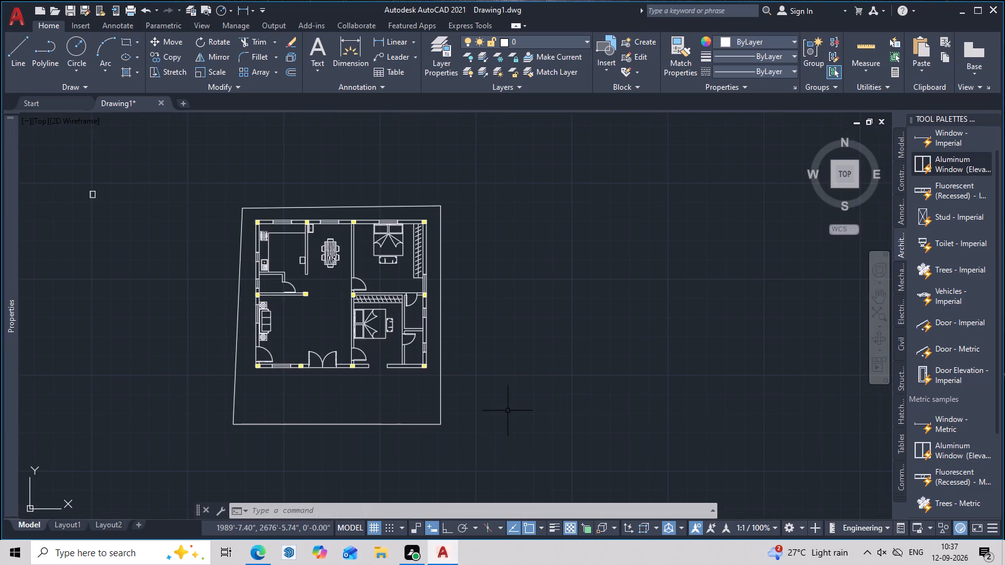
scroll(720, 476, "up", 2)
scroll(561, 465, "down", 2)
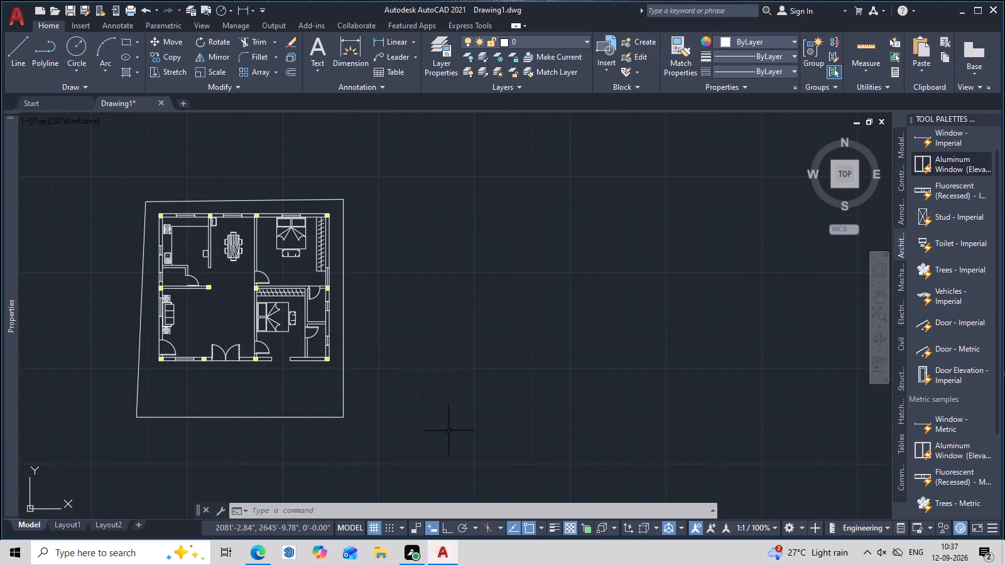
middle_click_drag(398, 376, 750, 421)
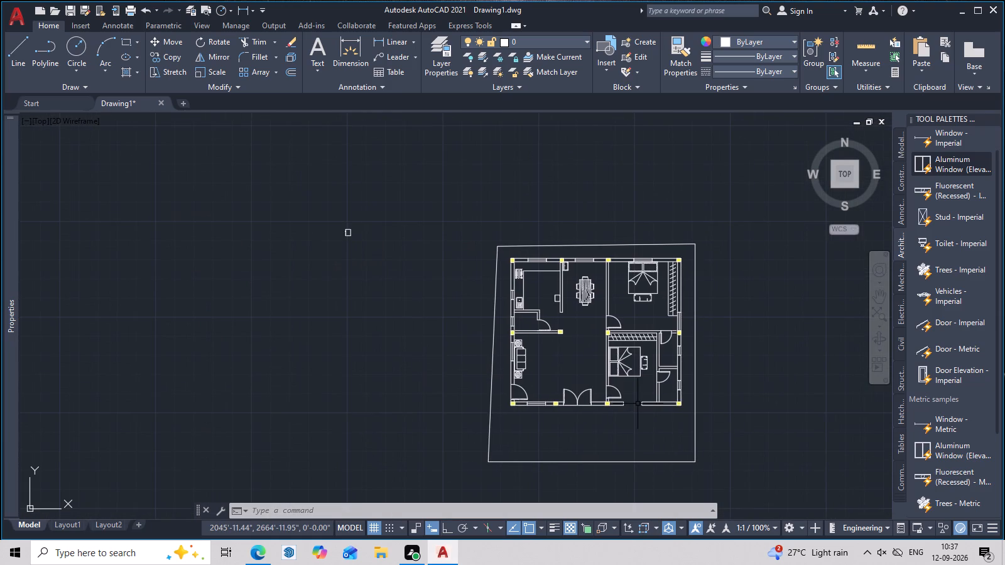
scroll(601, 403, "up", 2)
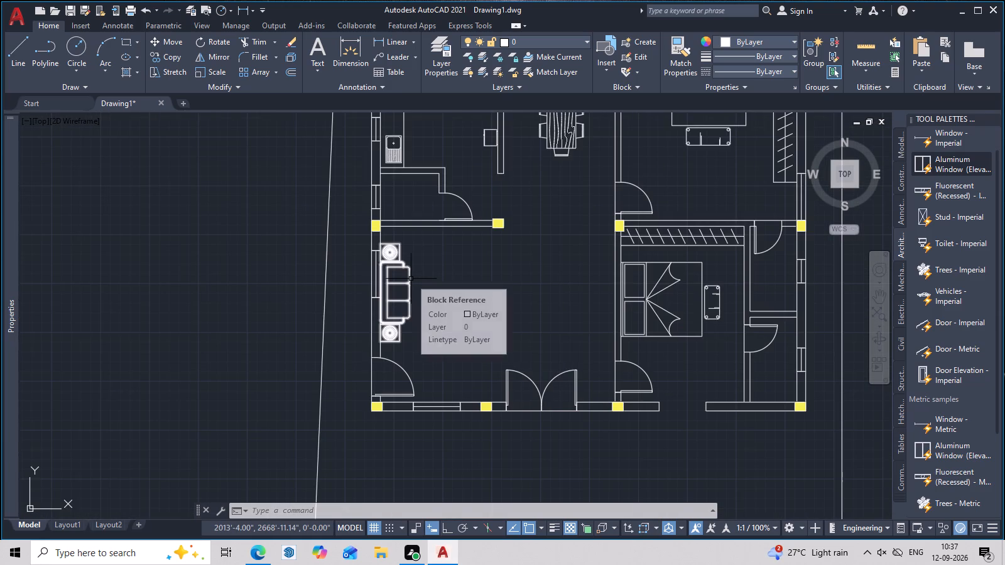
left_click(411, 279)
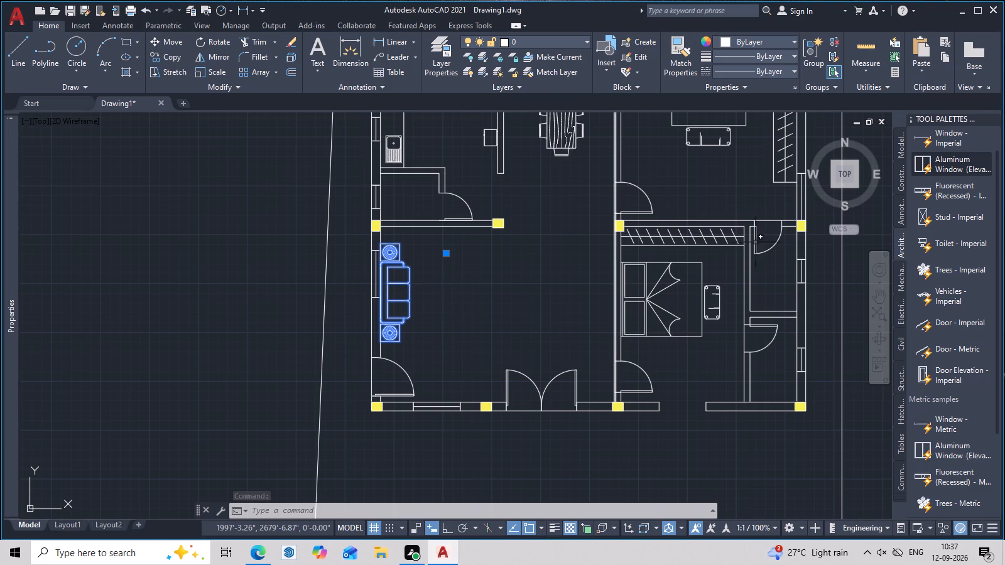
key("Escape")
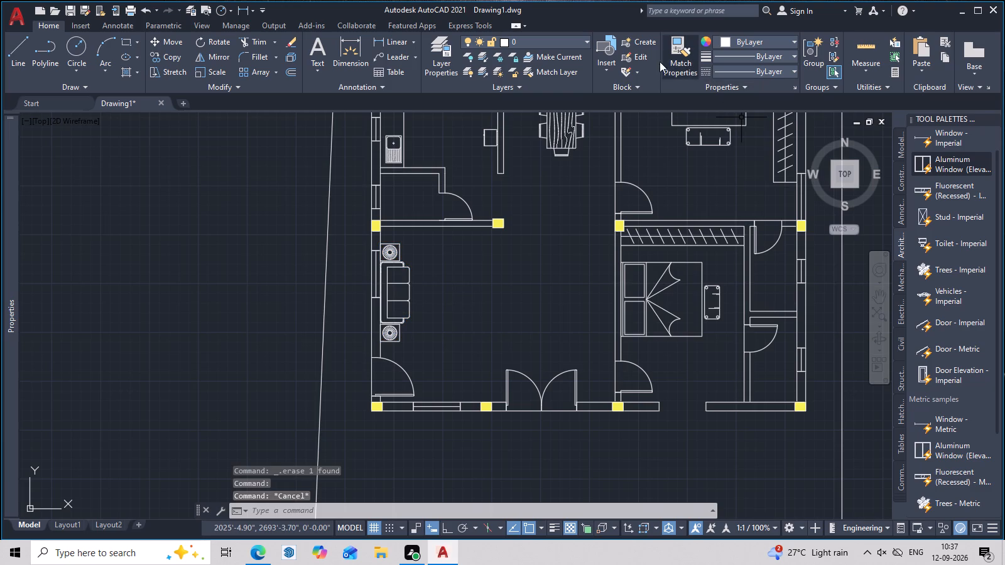
Insert another sofa block from the sofa.dwg library outside the plot boundary, west of the living room.
left_click(602, 69)
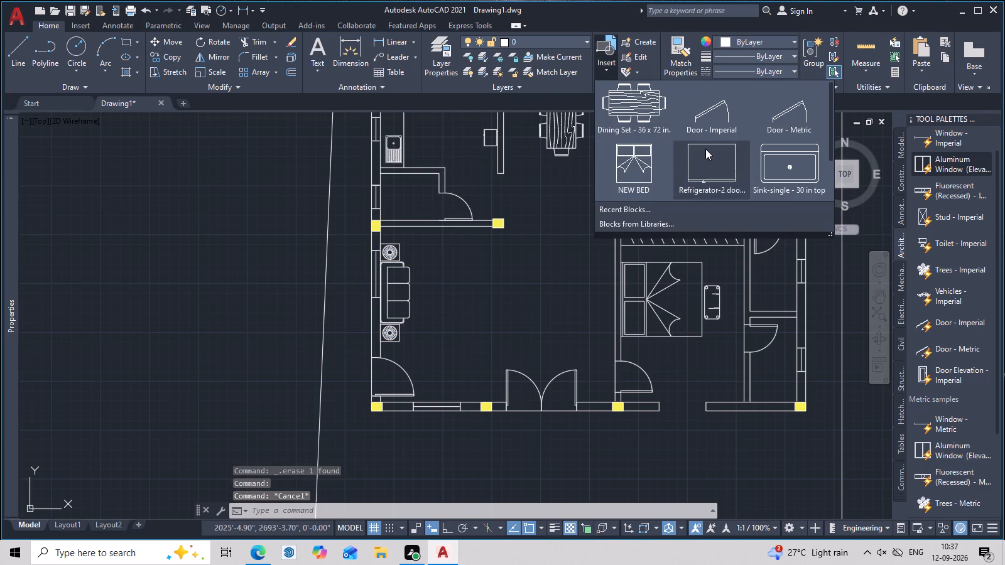
left_click(678, 229)
left_click(769, 263)
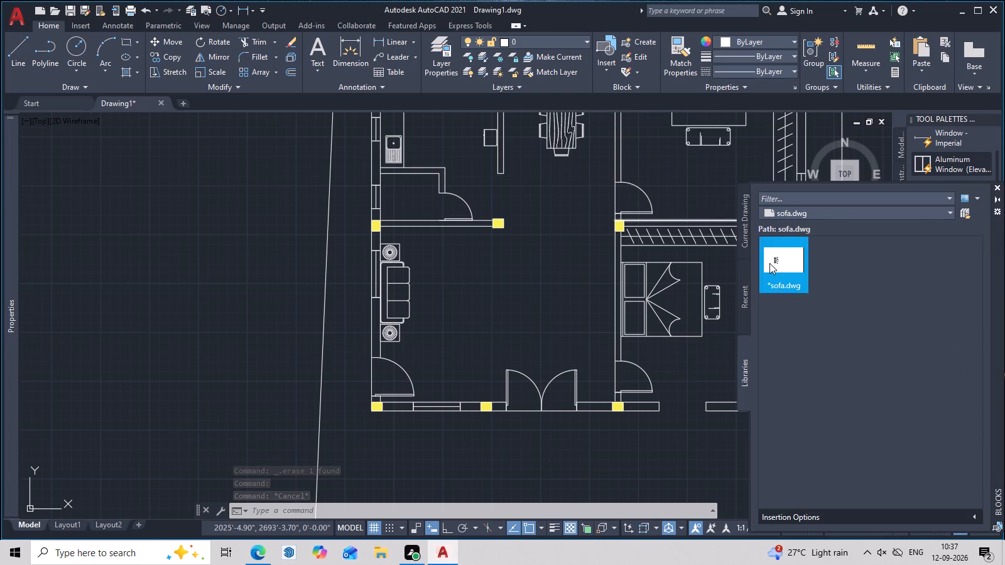
left_click_drag(779, 259, 168, 267)
key("Escape")
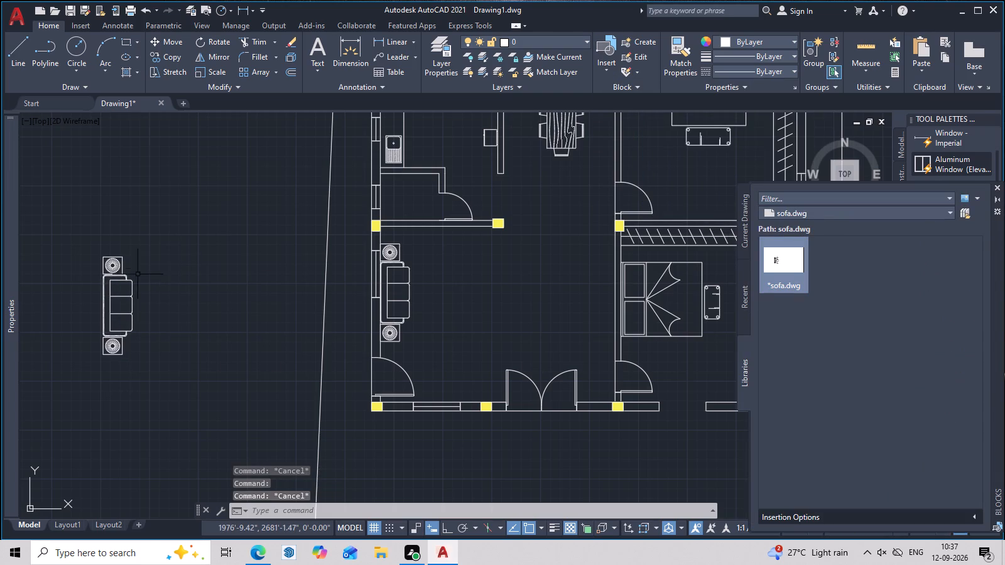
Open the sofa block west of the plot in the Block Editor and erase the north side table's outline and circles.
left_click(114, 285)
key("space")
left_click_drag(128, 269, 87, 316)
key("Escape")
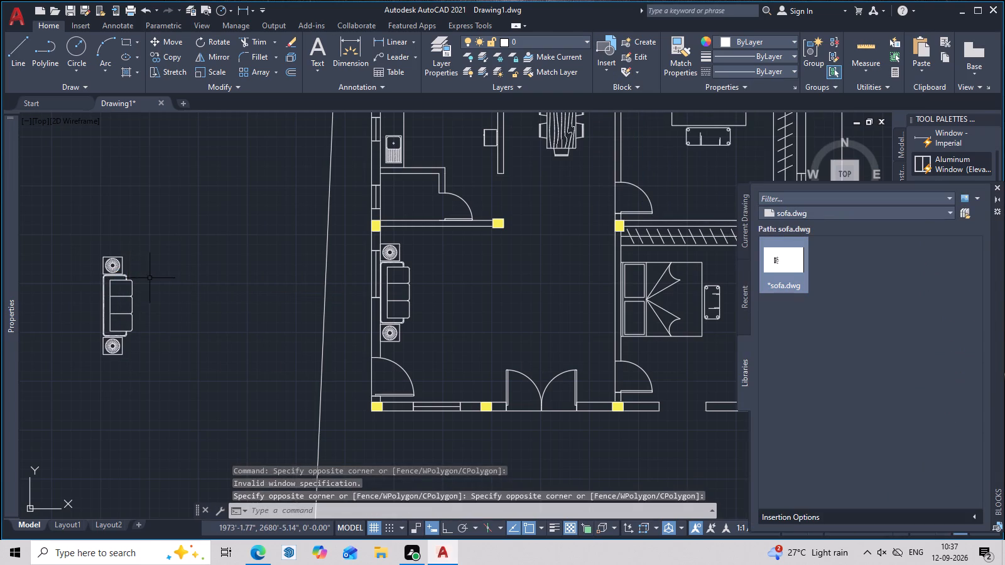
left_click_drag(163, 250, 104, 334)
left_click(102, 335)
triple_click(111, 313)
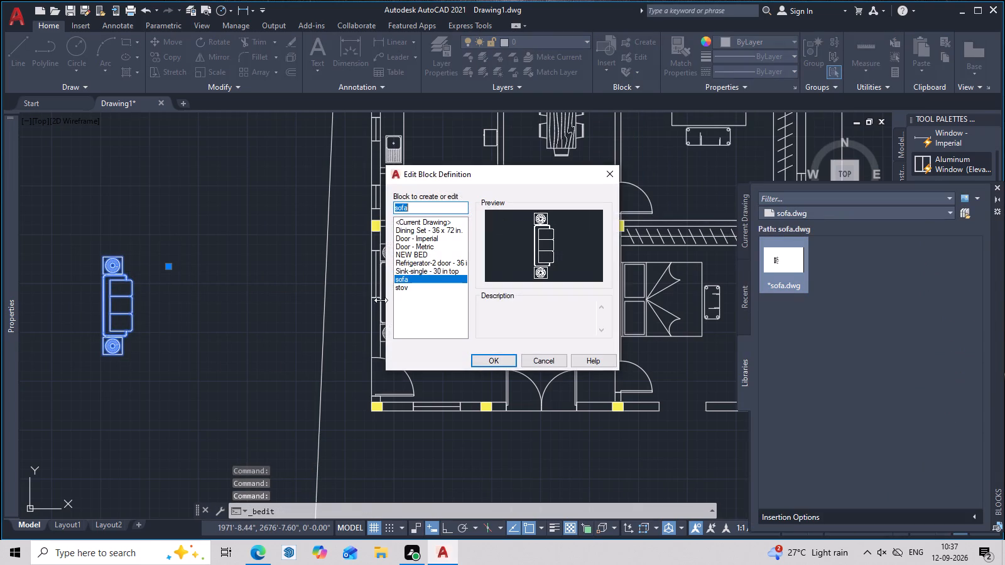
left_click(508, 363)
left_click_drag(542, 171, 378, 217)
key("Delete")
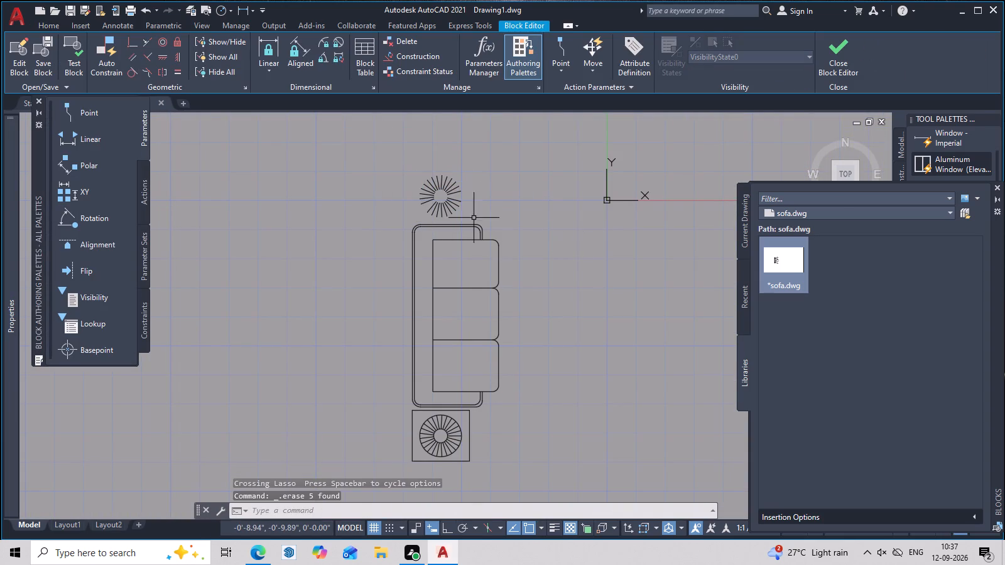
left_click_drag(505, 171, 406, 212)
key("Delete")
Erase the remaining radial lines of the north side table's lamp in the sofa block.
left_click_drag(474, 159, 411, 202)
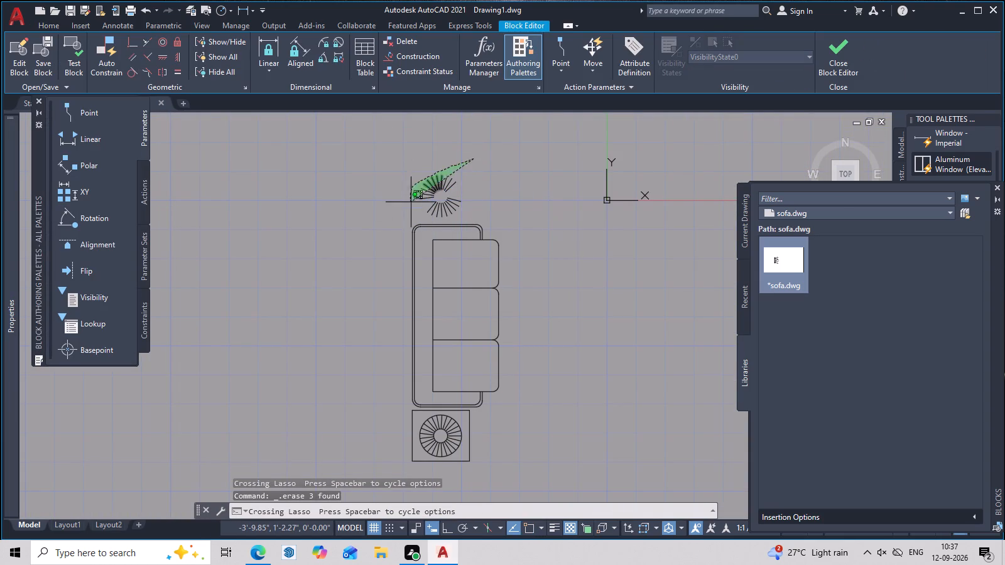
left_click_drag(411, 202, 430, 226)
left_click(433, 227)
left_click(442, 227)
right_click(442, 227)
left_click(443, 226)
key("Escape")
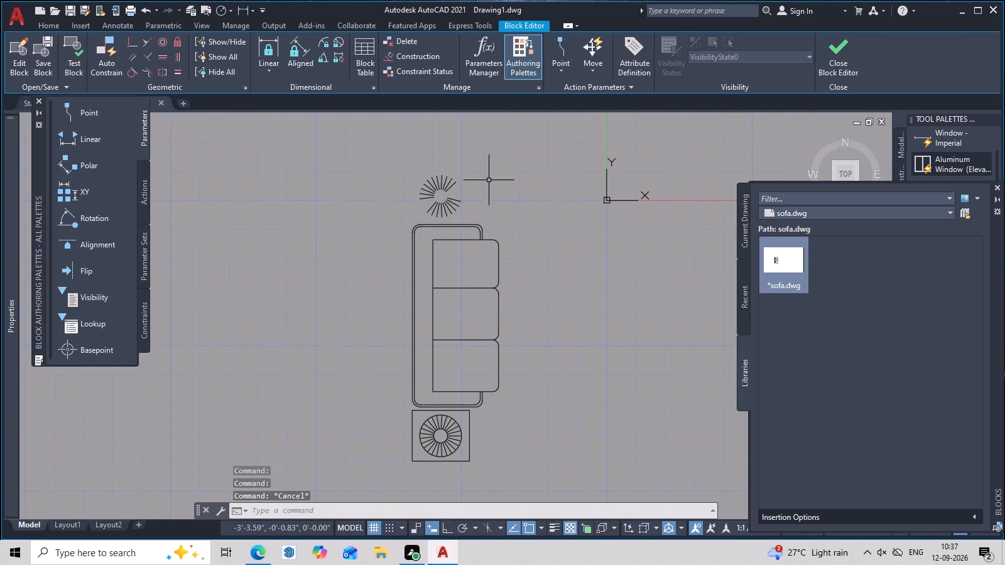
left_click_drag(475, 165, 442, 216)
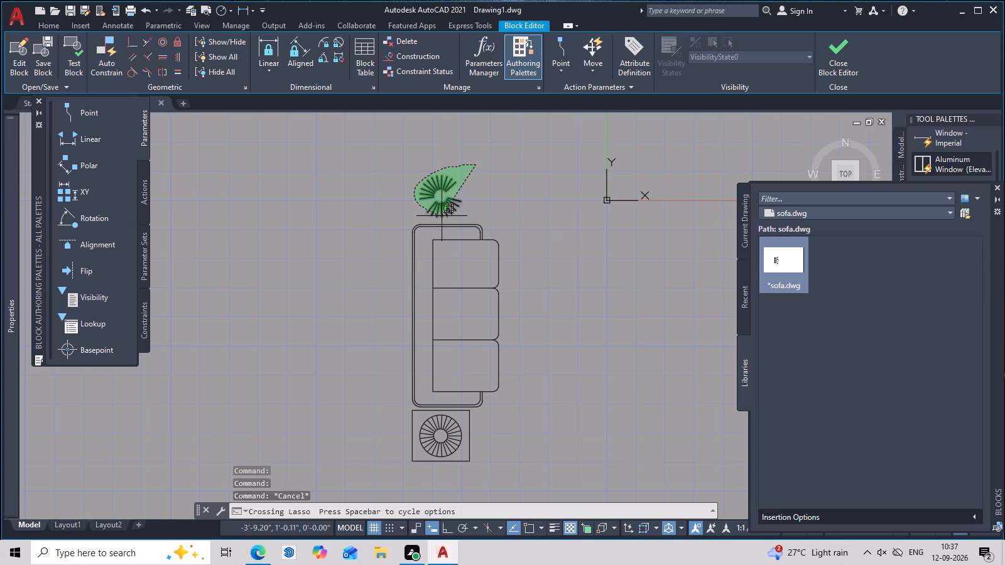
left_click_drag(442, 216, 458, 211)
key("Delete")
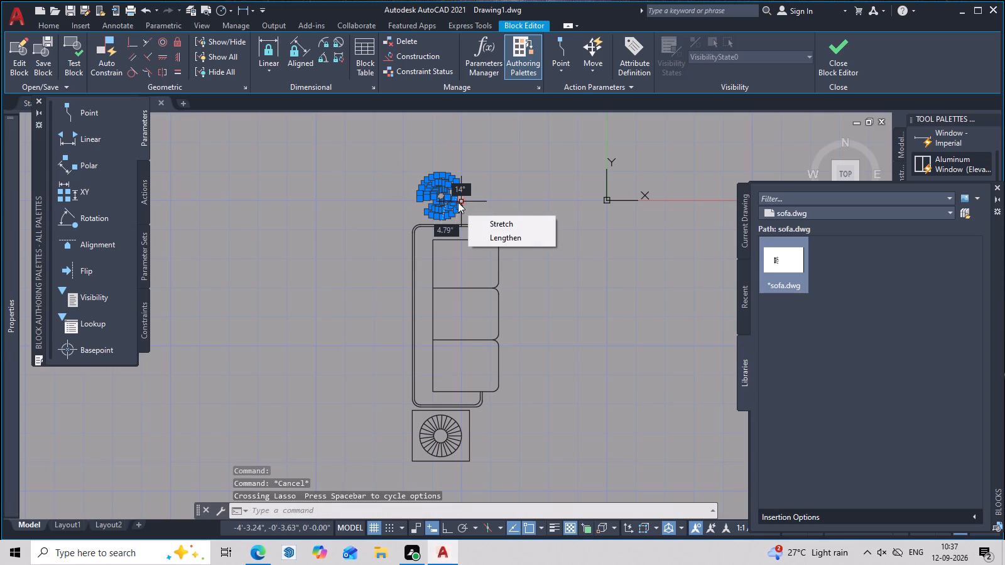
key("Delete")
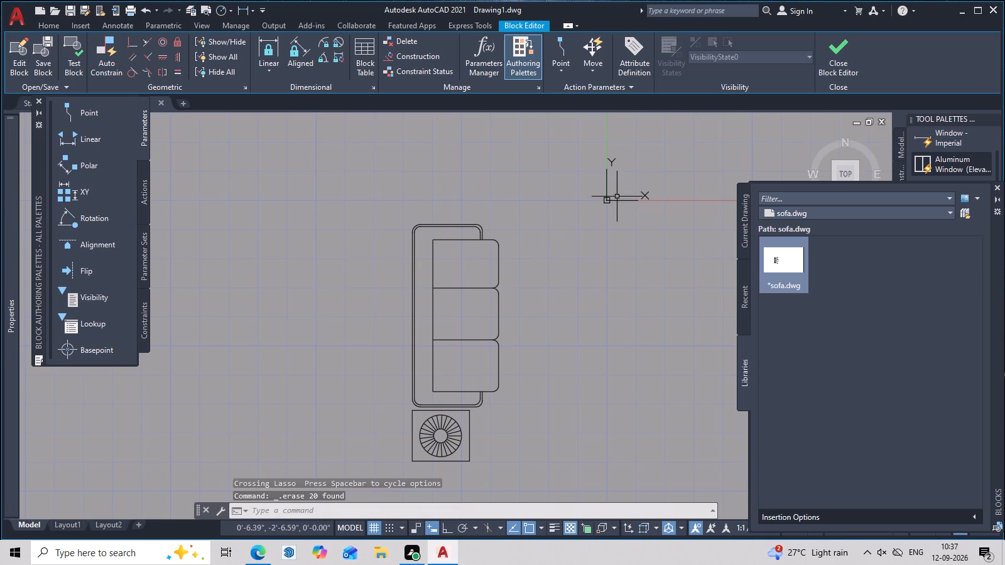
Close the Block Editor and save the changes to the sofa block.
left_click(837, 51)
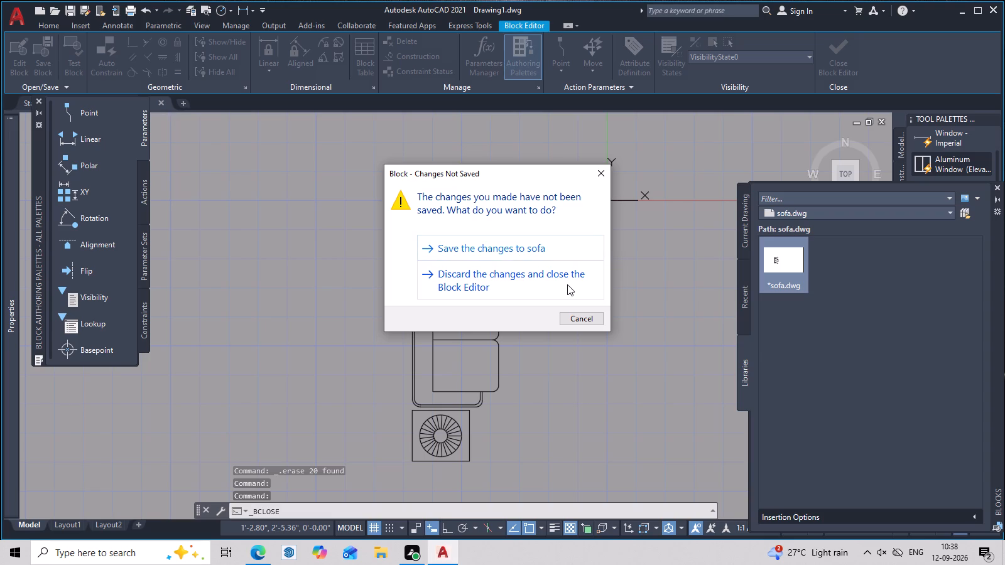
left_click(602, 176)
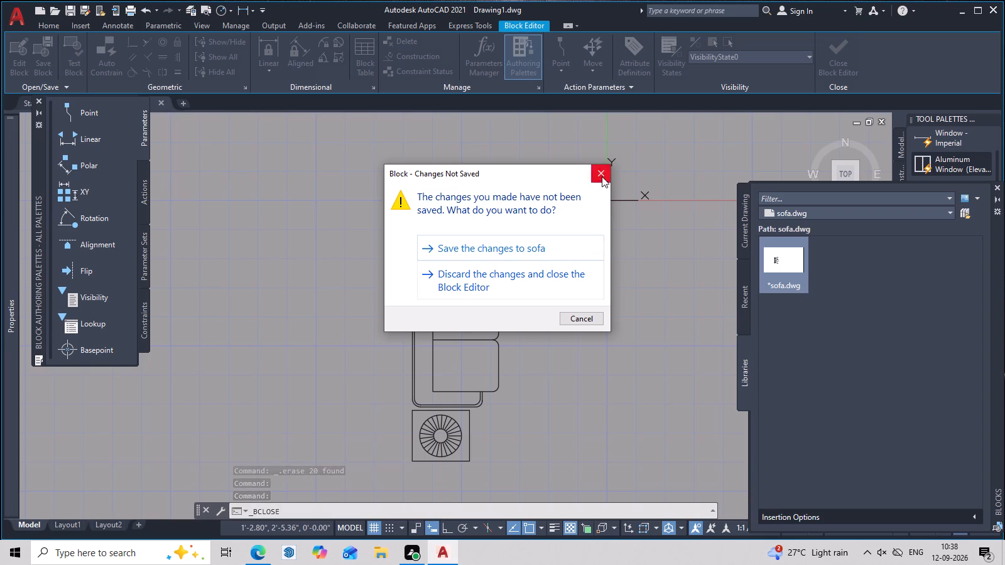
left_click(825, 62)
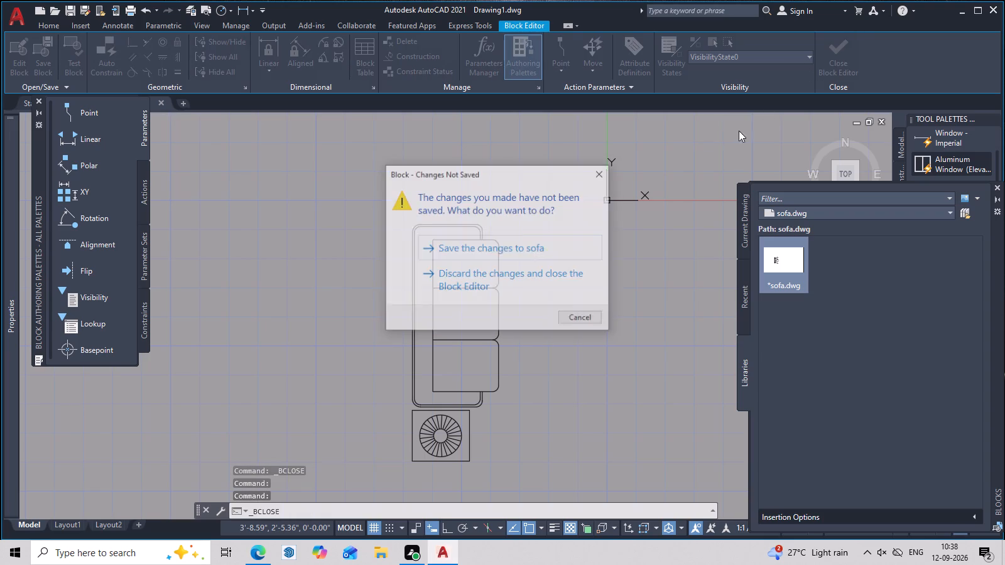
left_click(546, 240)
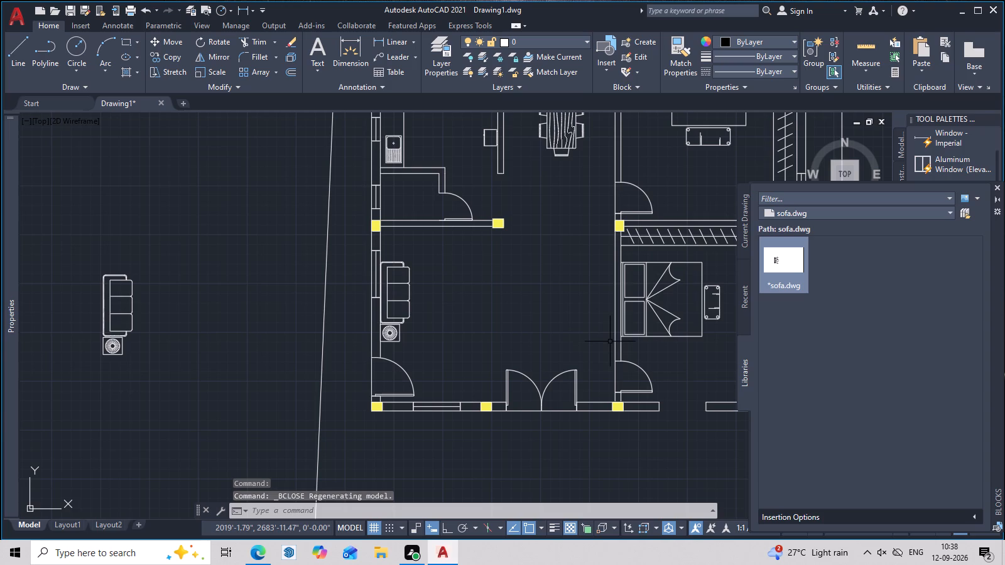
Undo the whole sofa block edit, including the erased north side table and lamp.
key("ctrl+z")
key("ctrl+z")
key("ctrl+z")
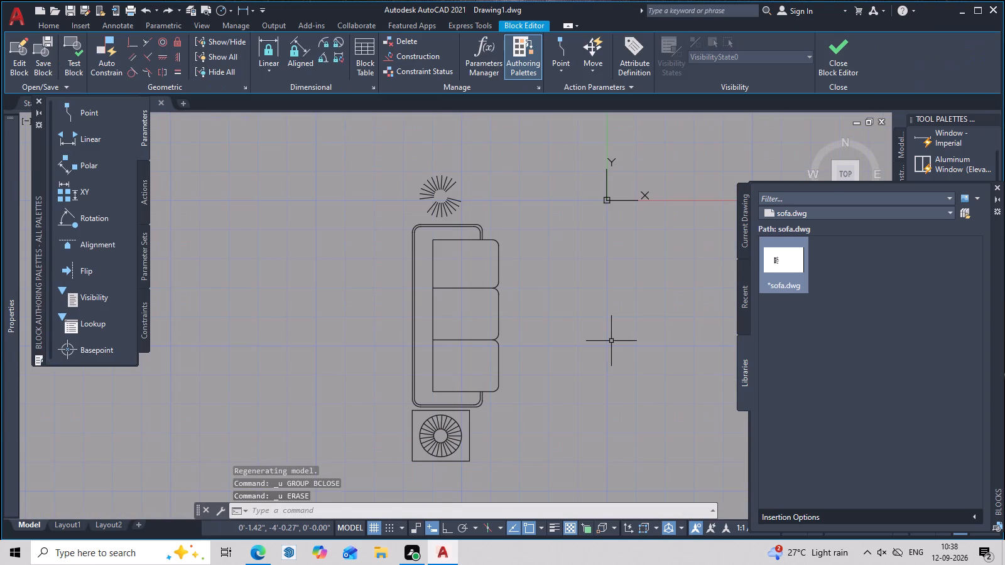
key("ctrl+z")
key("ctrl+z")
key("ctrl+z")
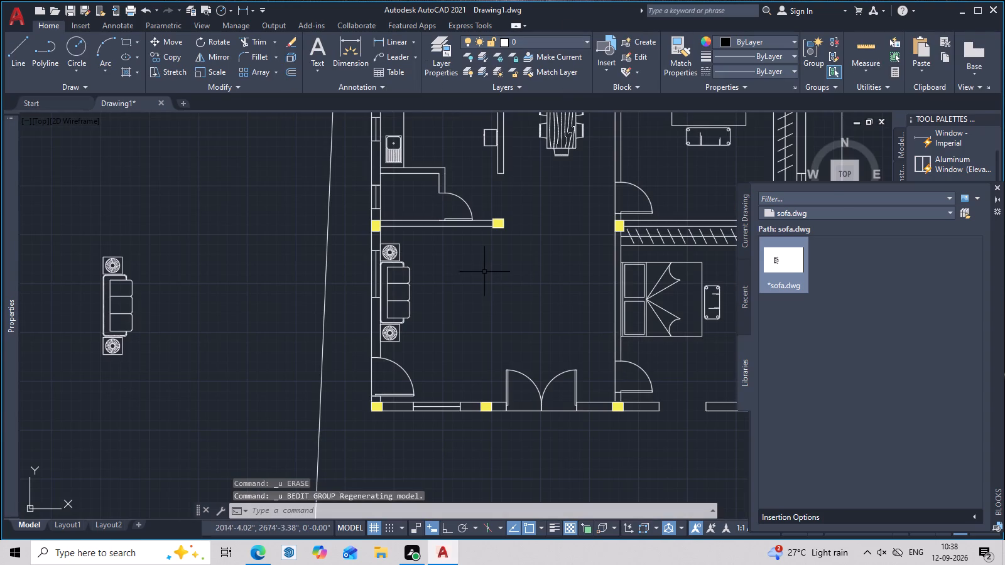
Close the Properties and Blocks palettes to clear the drawing area.
key("Escape")
left_click_drag(193, 207, 153, 224)
left_click_drag(142, 231, 18, 399)
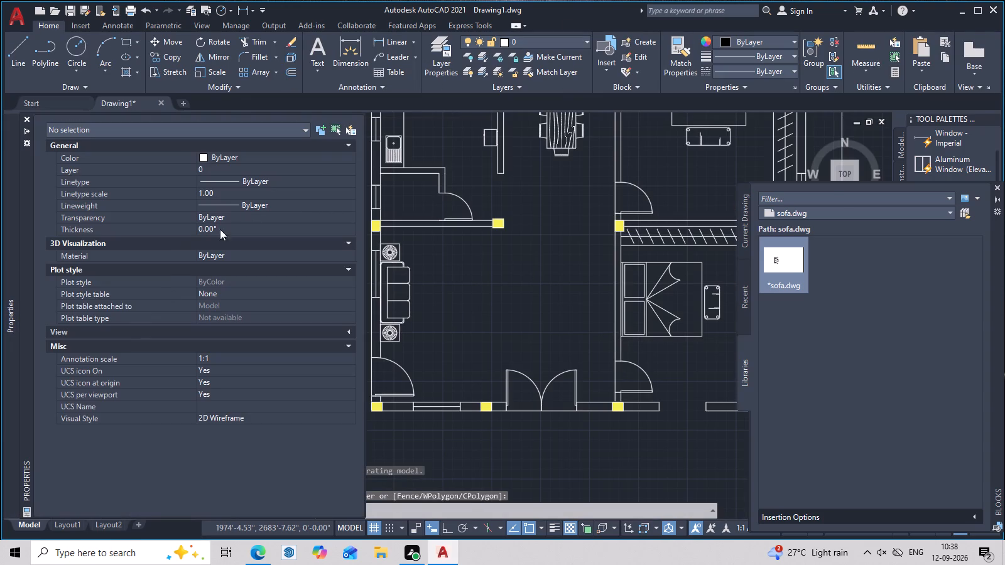
left_click(25, 116)
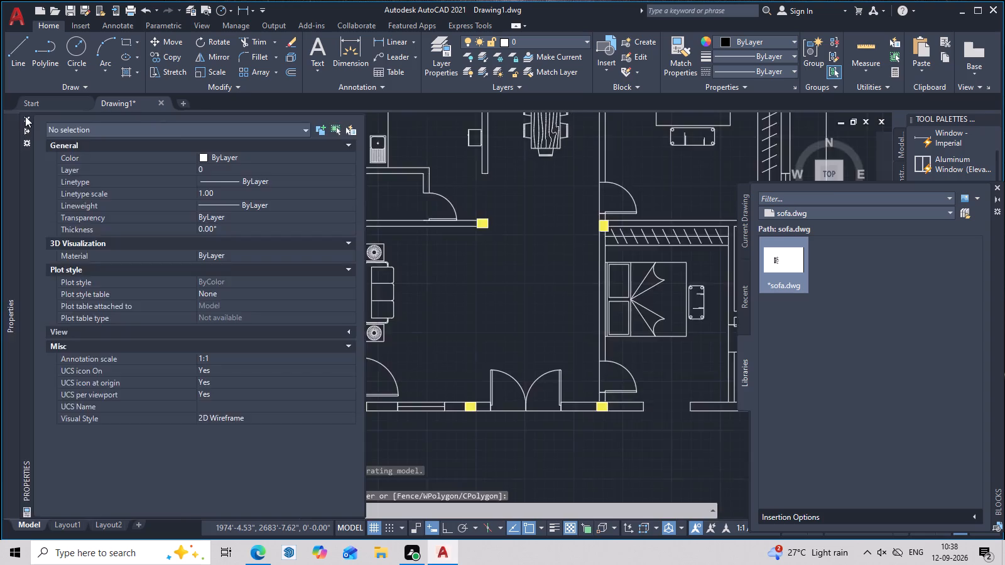
double_click(1001, 184)
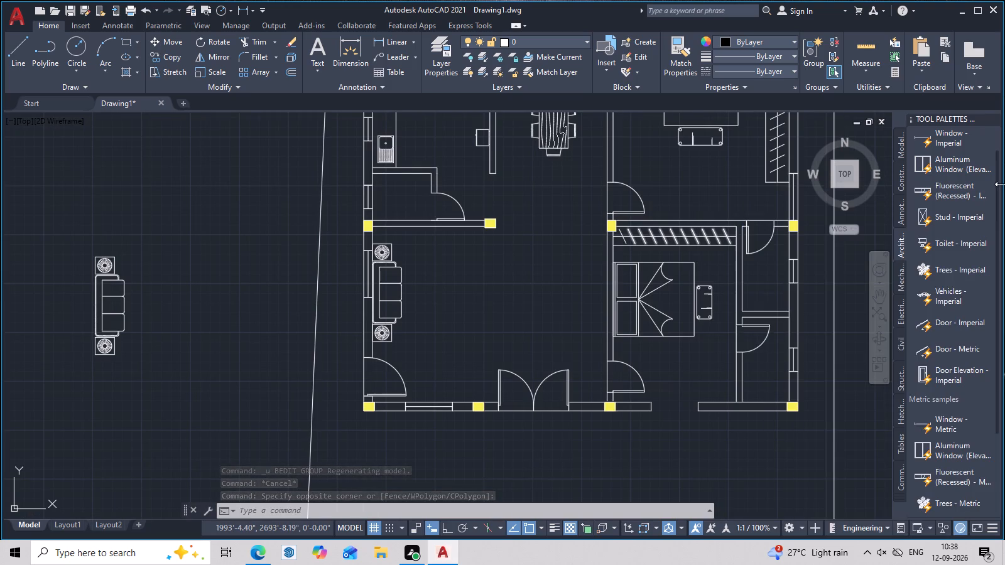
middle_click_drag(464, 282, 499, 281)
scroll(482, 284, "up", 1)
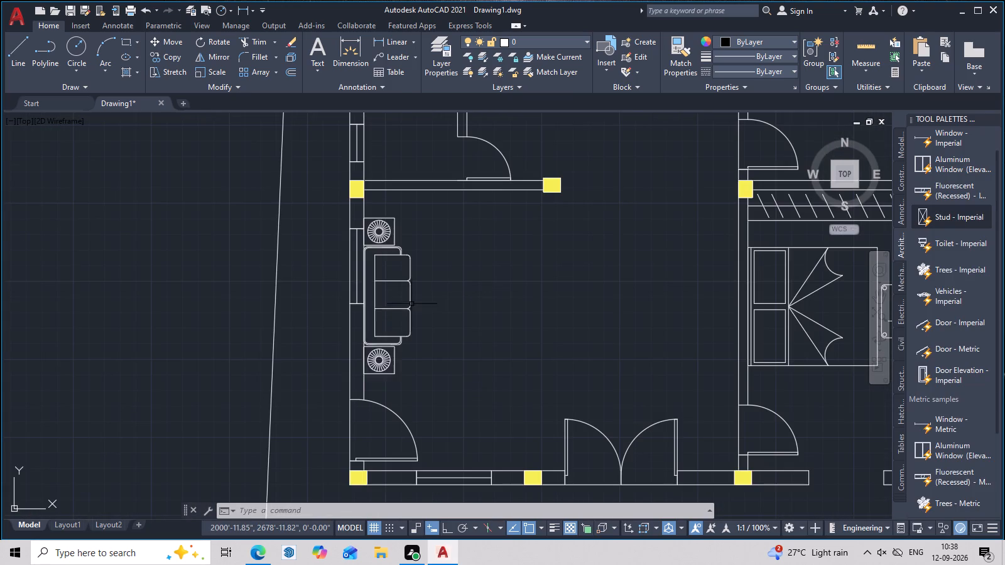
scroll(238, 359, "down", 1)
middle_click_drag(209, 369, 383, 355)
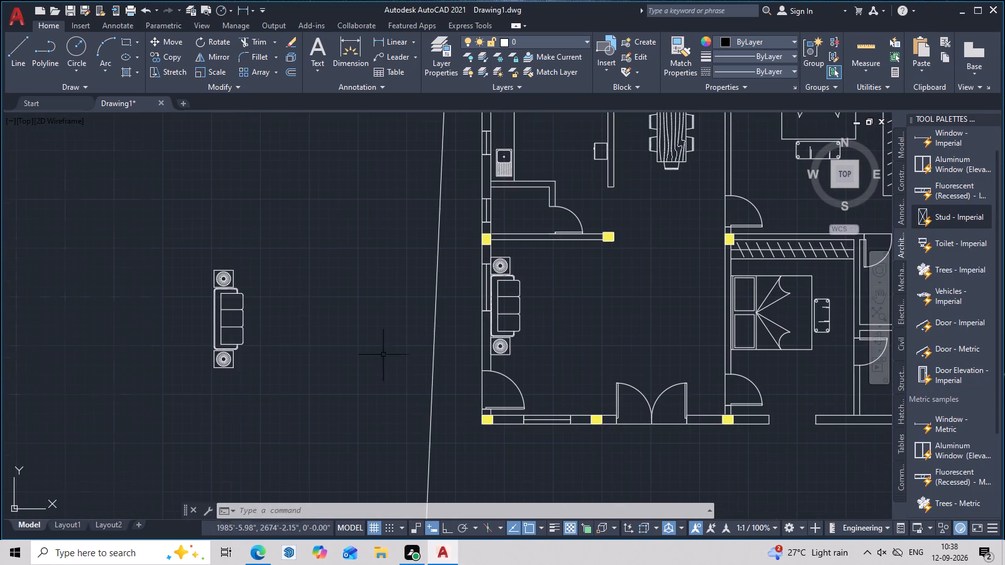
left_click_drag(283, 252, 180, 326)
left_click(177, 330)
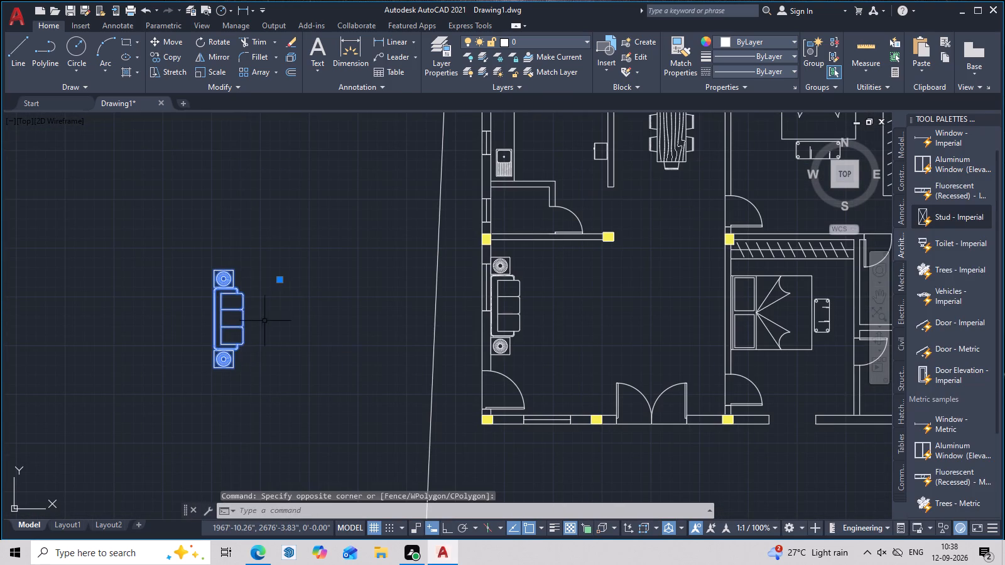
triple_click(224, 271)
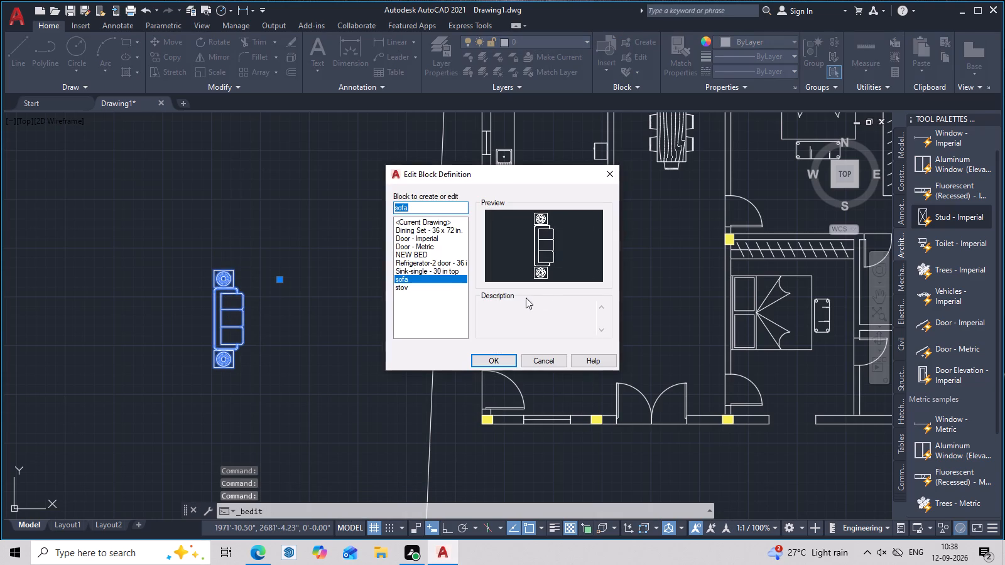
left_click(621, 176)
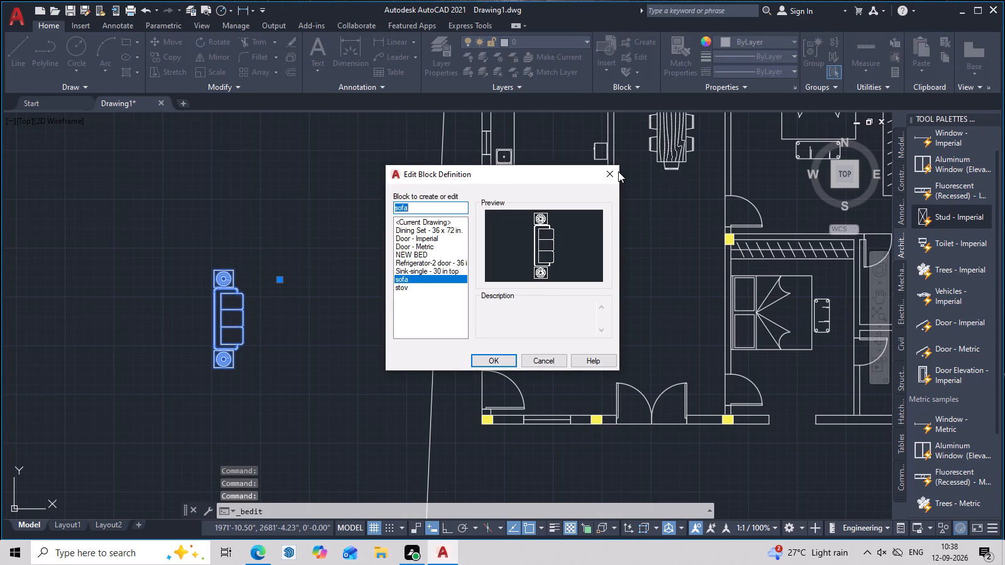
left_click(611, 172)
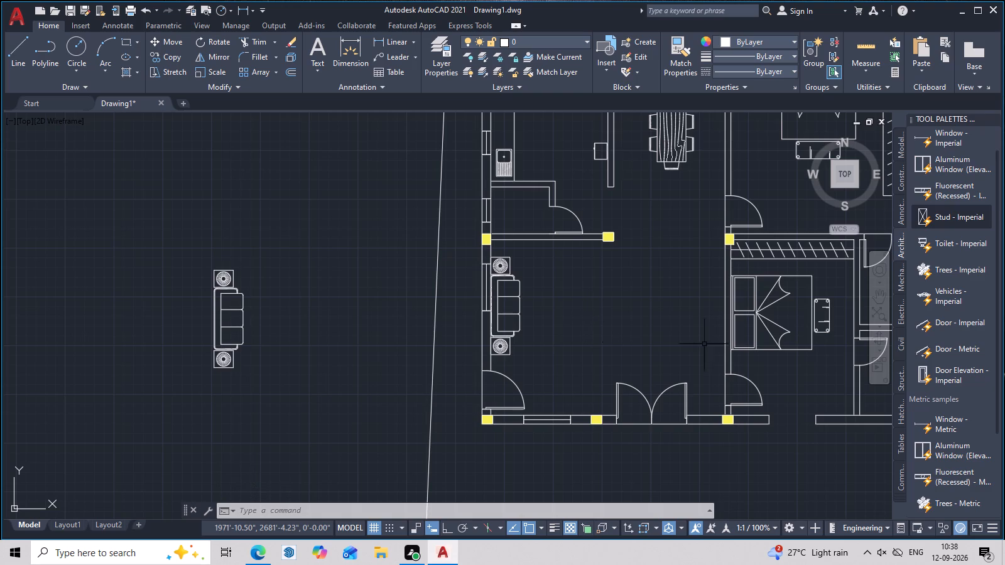
Rotate the sofa block outside the plot 90 degrees clockwise with Ortho on, so its back faces north.
left_click_drag(288, 227, 135, 439)
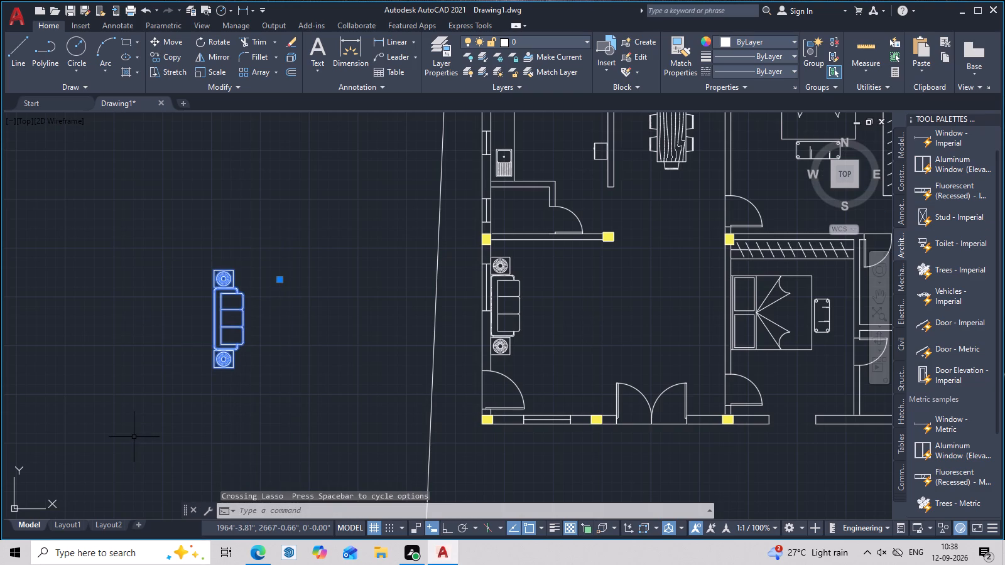
type("ro")
key("space")
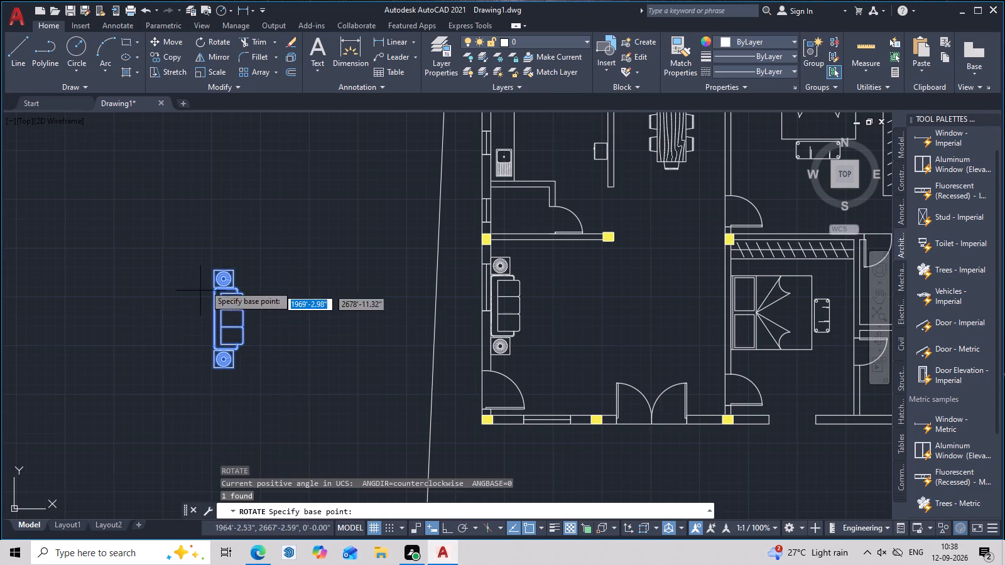
left_click(271, 245)
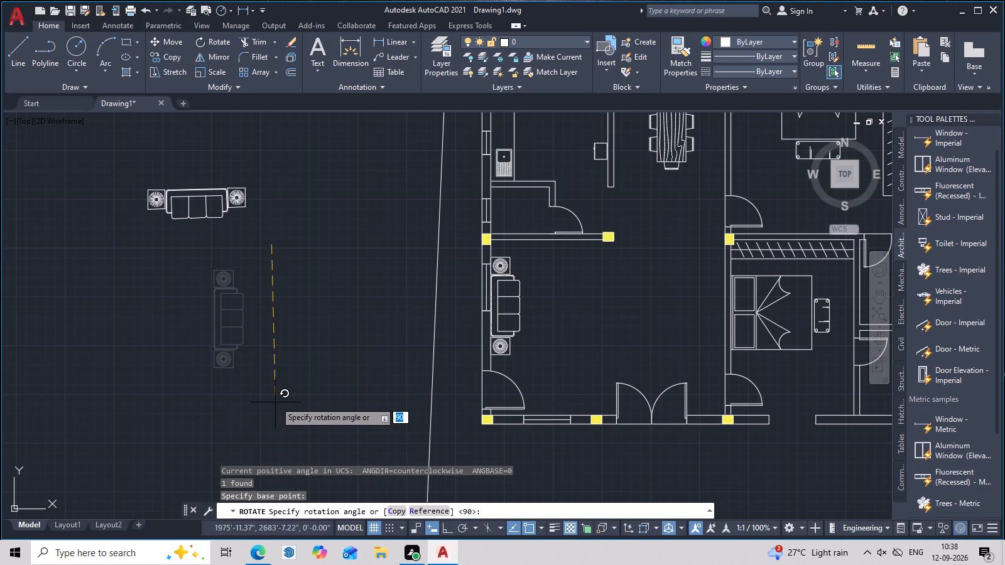
key("F8")
left_click(275, 401)
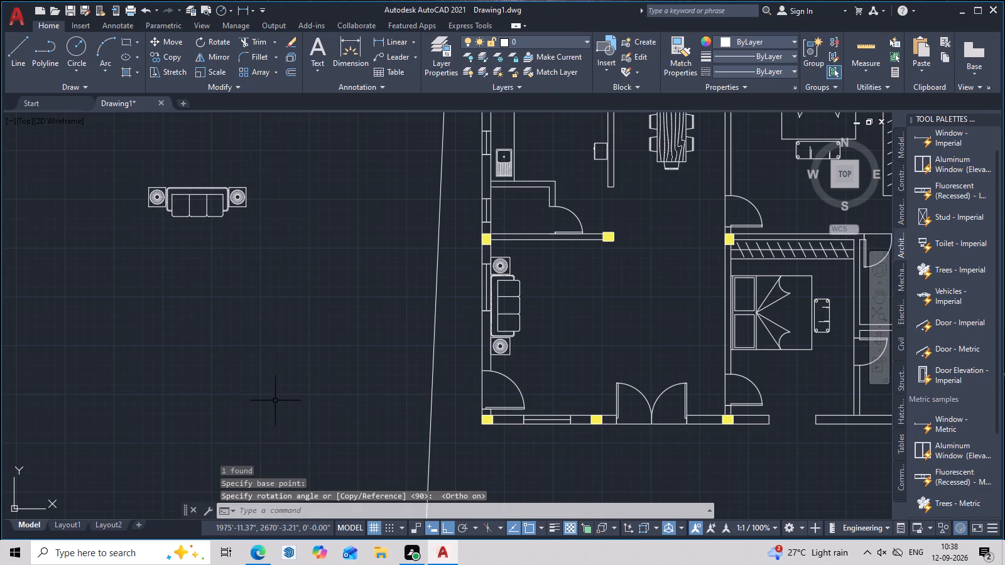
Copy the rotated sofa by its back edge's midpoint to just south of the kitchen–living room wall, with Ortho off.
left_click_drag(233, 137, 170, 231)
left_click(166, 238)
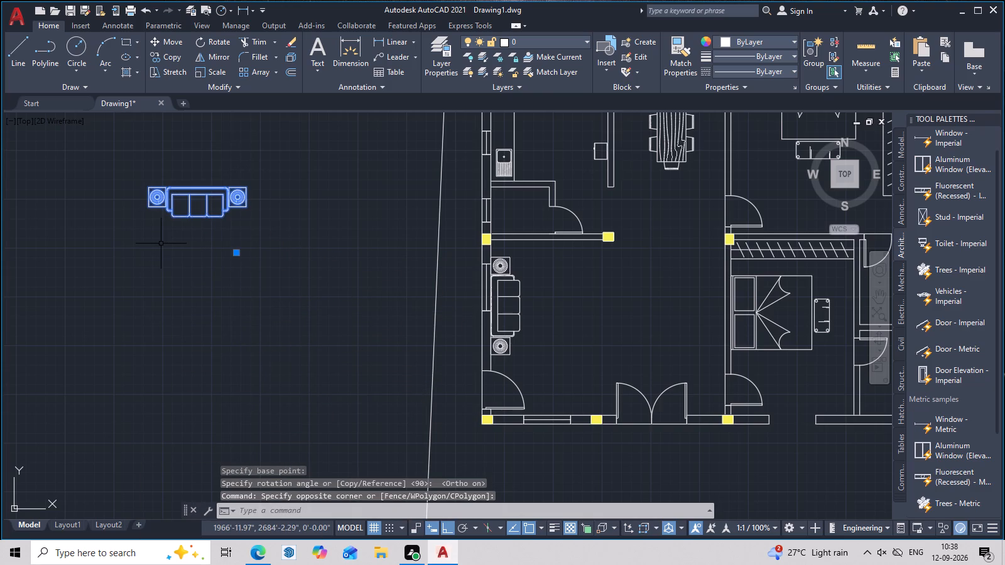
type("co")
key("space")
scroll(193, 160, "up", 2)
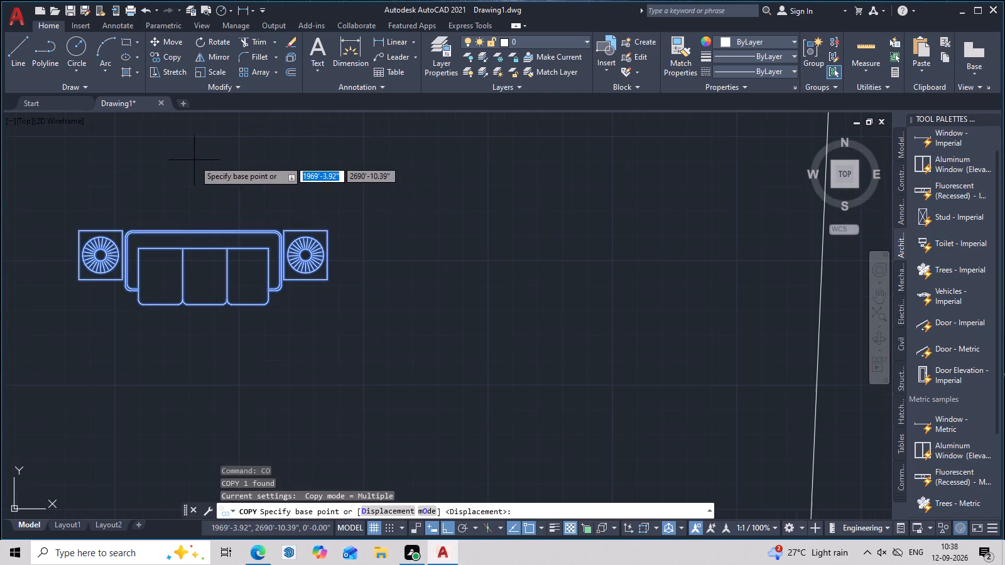
scroll(211, 231, "up", 3)
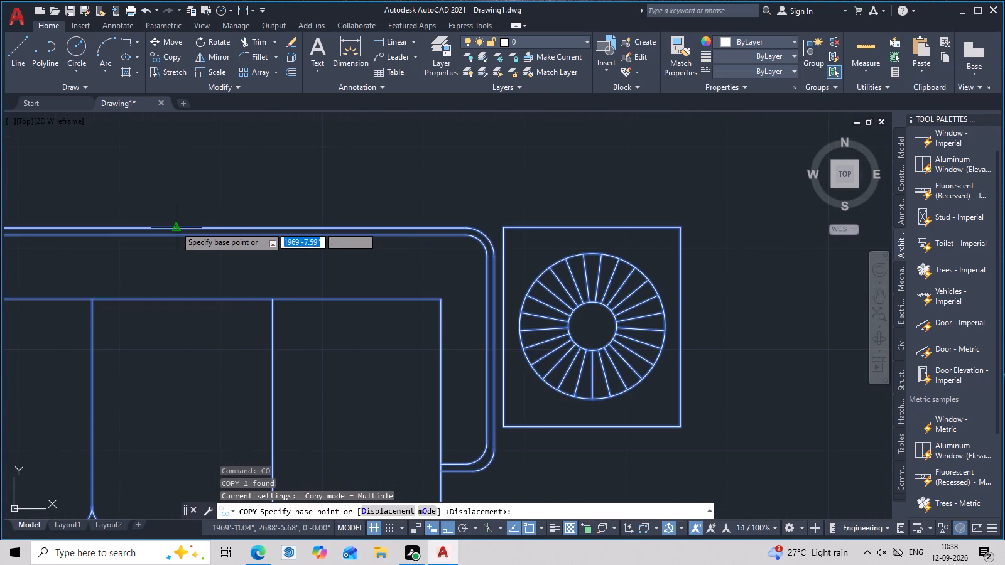
double_click(175, 226)
scroll(293, 298, "down", 3)
middle_click_drag(362, 363, 80, 418)
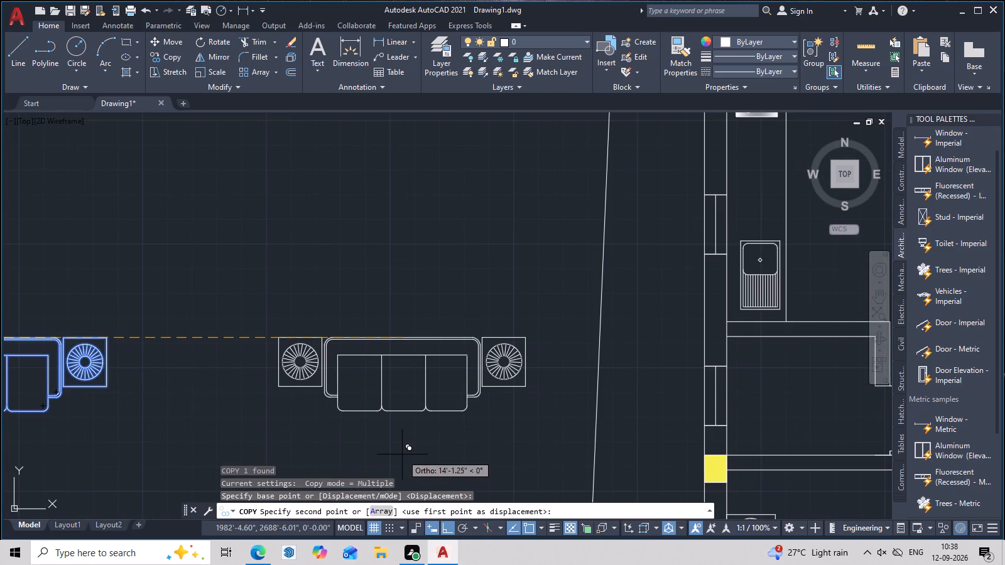
key("F8")
middle_click_drag(432, 412, 292, 164)
middle_click_drag(948, 444, 488, 475)
middle_click_drag(768, 406, 518, 425)
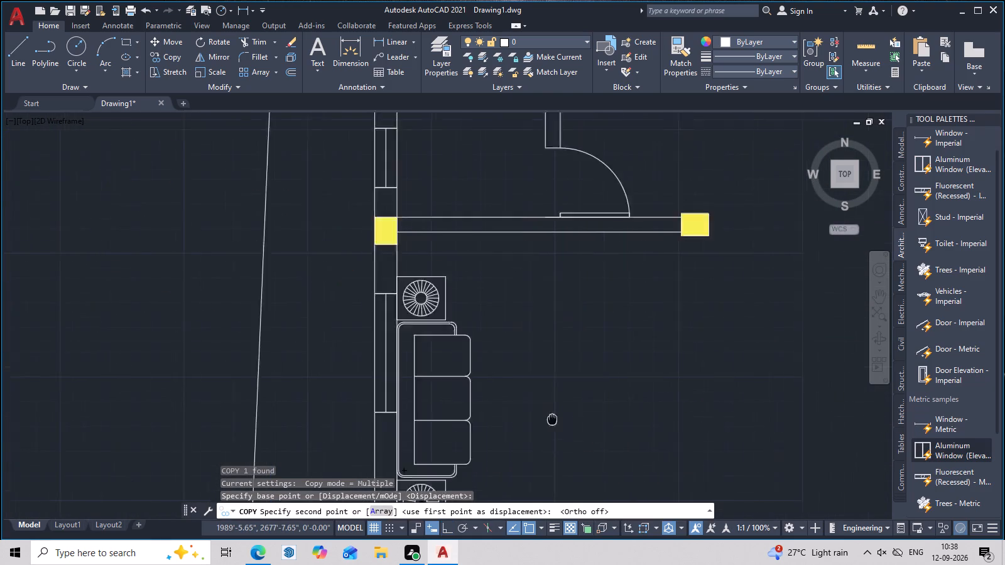
middle_click_drag(518, 425, 367, 454)
scroll(399, 281, "up", 1)
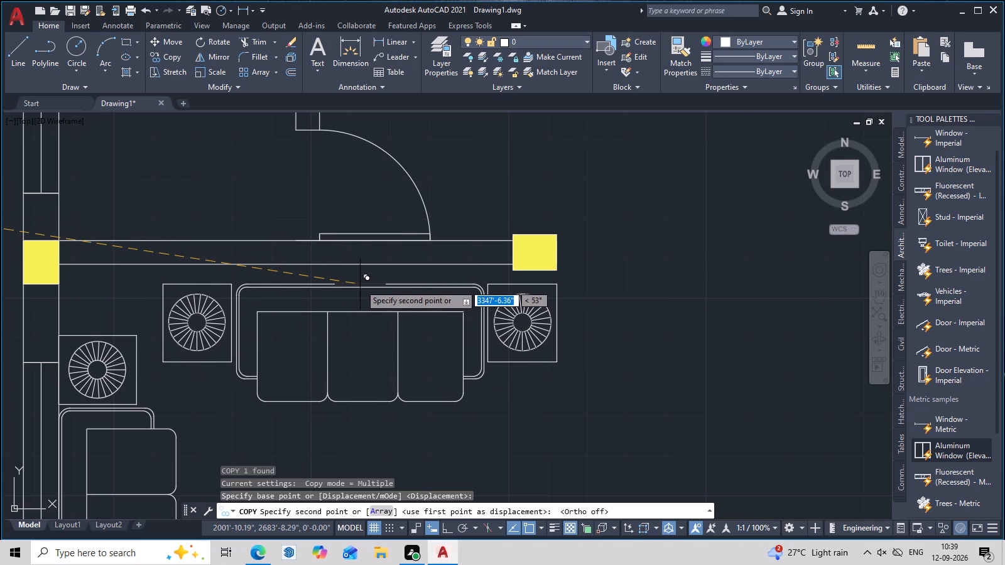
double_click(360, 289)
key("Escape")
Erase the leftover sofa block with side tables lying outside the plot, west of the house.
scroll(482, 349, "down", 2)
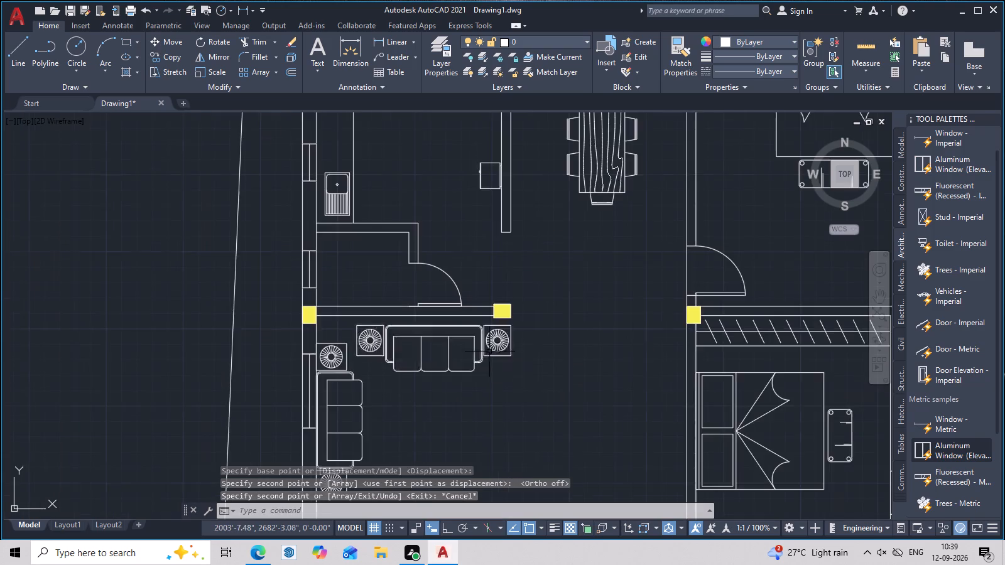
scroll(527, 389, "down", 2)
middle_click_drag(550, 425, 548, 375)
left_click_drag(293, 160, 156, 357)
left_click(151, 362)
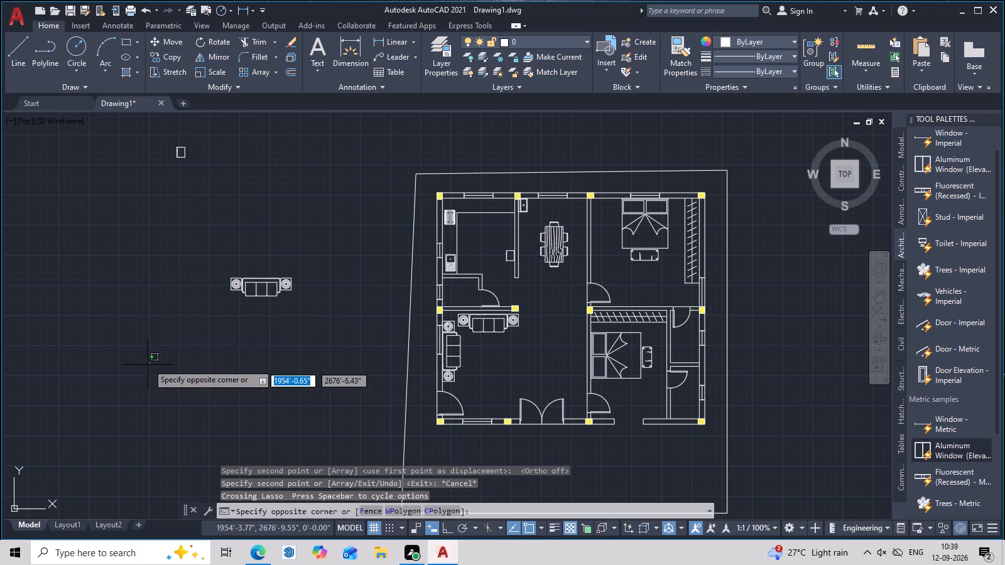
left_click_drag(320, 226, 286, 308)
left_click(285, 310)
key("Delete")
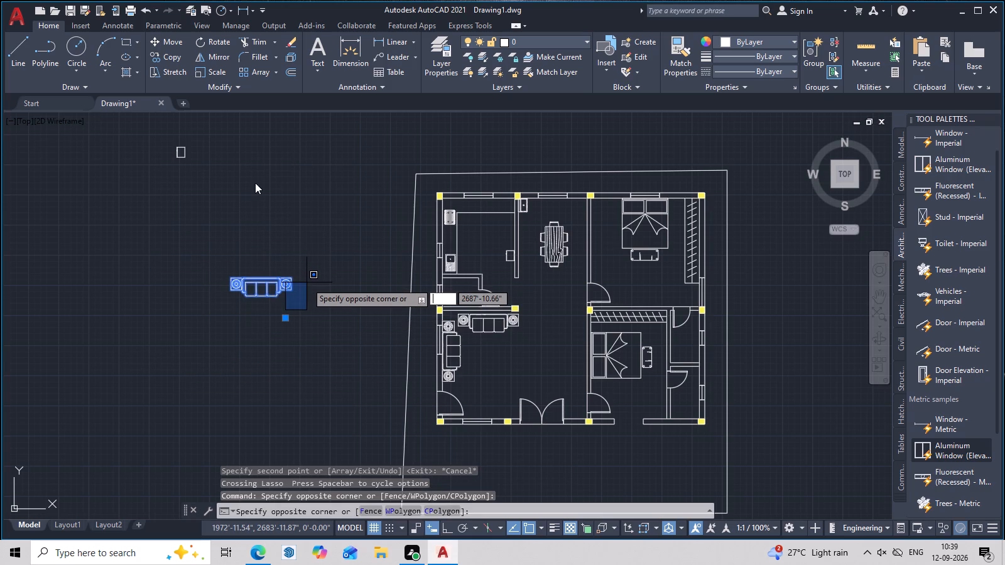
key("Delete")
key("Escape")
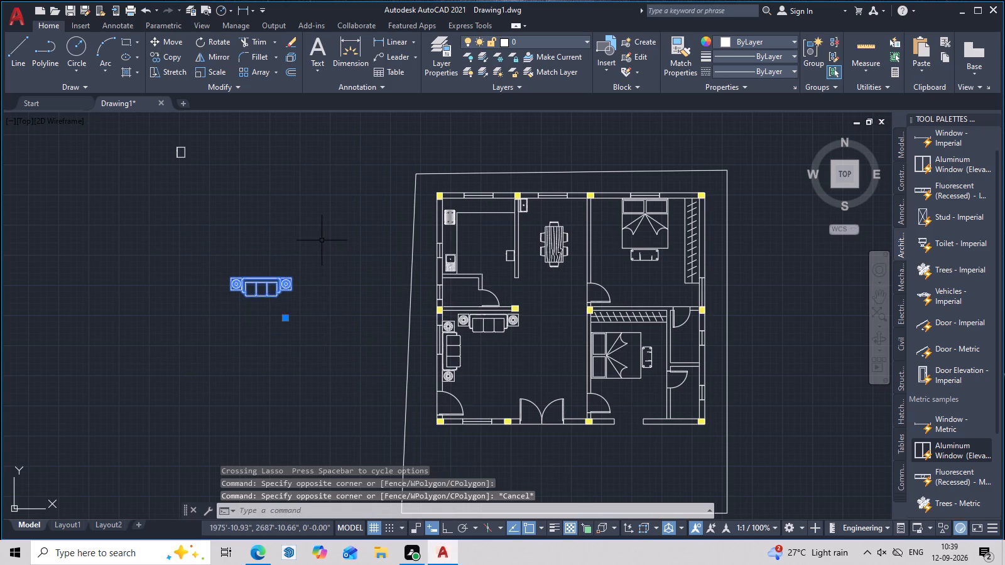
key("Delete")
Erase the small leftover rectangular block outside the plot, northwest of the house.
left_click_drag(264, 100, 139, 169)
left_click_drag(215, 128, 208, 131)
left_click_drag(202, 133, 158, 180)
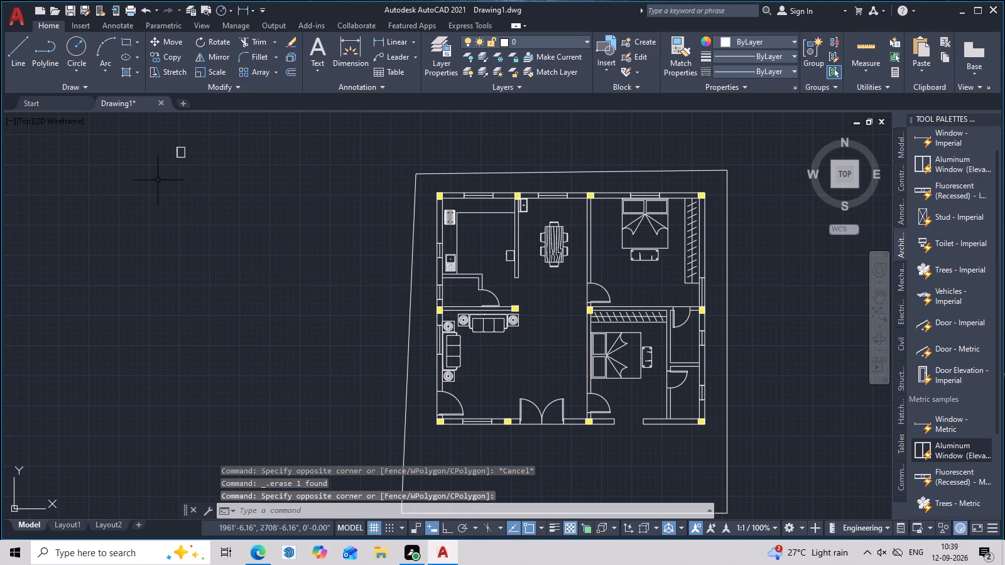
left_click_drag(158, 180, 156, 181)
left_click_drag(197, 129, 177, 173)
left_click(177, 173)
key("Delete")
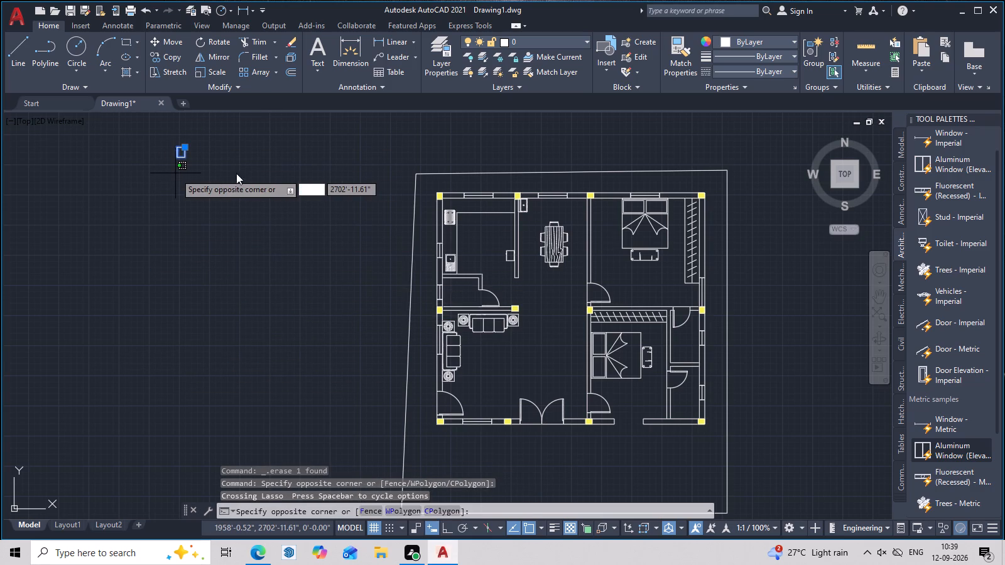
key("Escape")
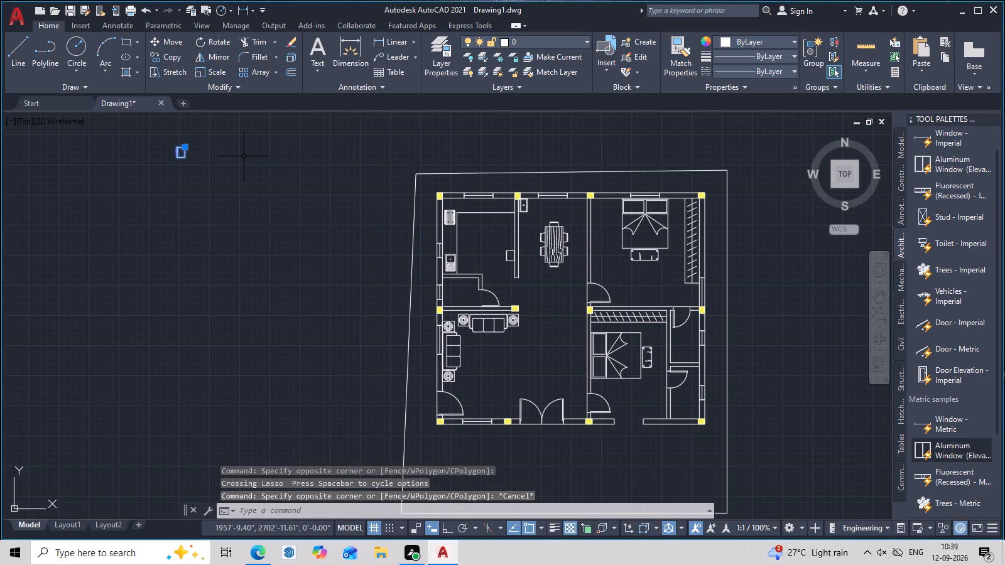
key("Delete")
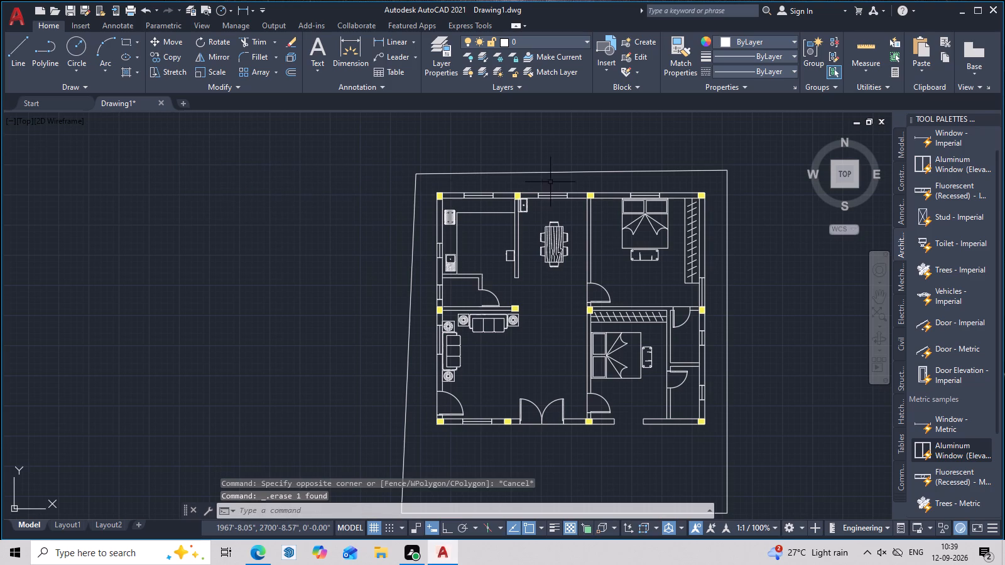
Start a line at the outer corner of the double entrance door's west jamb on the south wall.
scroll(623, 289, "up", 2)
middle_click_drag(537, 308, 462, 335)
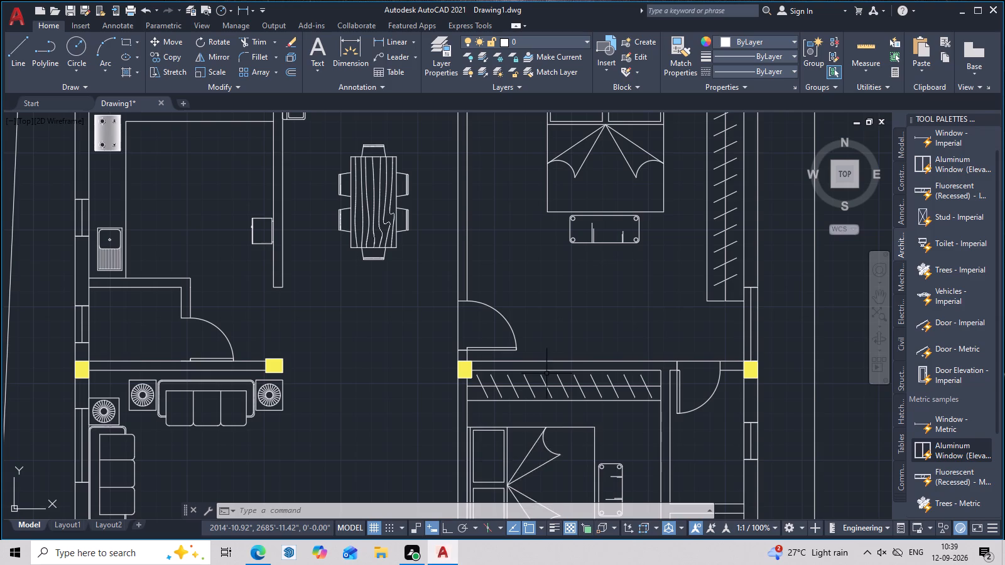
scroll(537, 358, "down", 1)
middle_click_drag(534, 359, 513, 124)
middle_click_drag(455, 315, 465, 242)
scroll(412, 214, "up", 2)
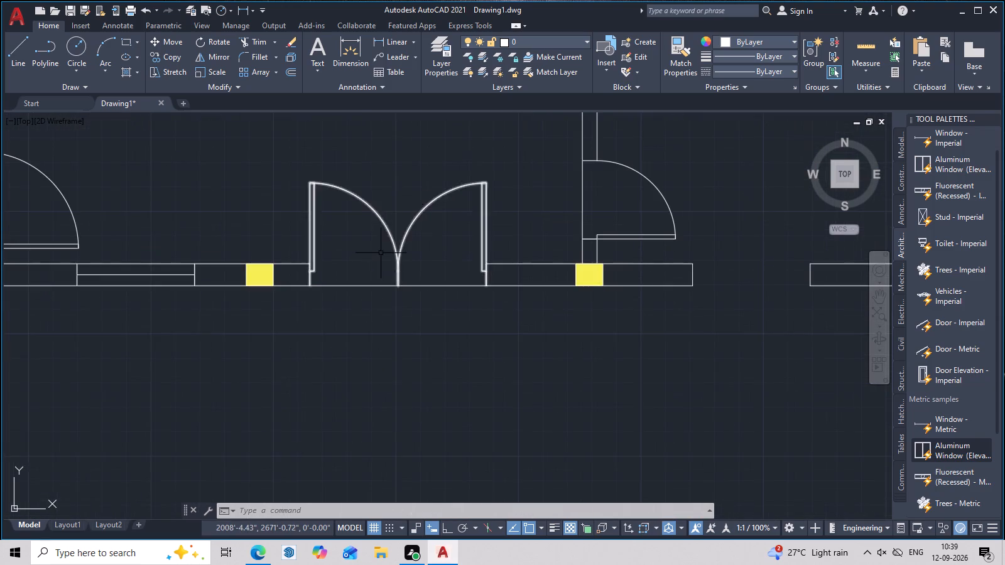
middle_click_drag(380, 247, 382, 197)
scroll(274, 267, "up", 1)
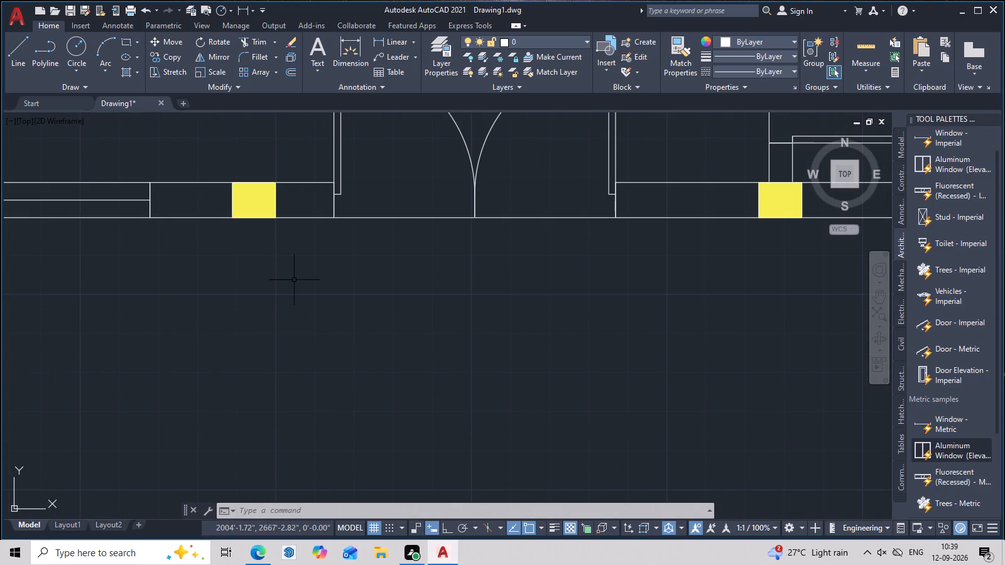
key("Escape")
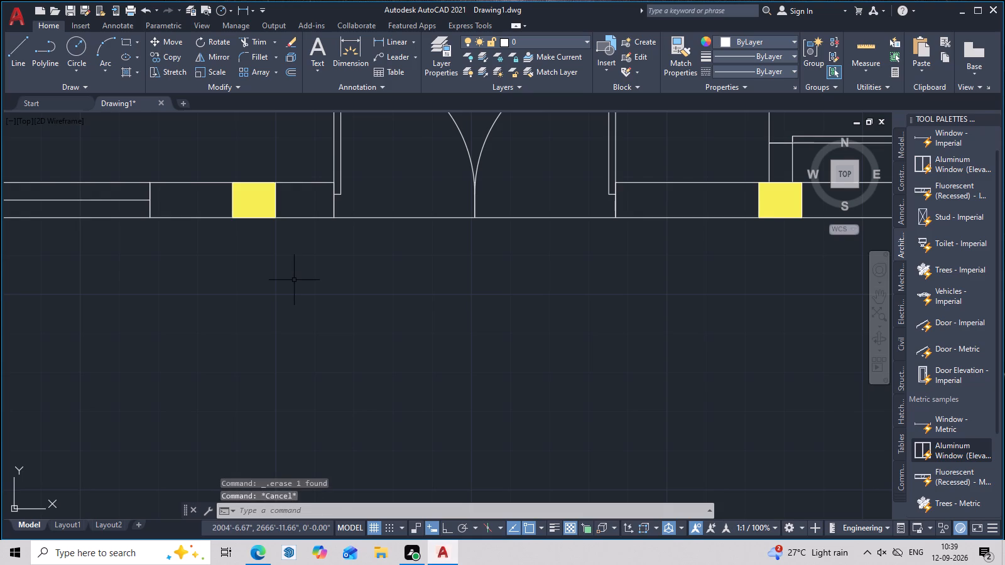
type("l")
key("space")
left_click(337, 213)
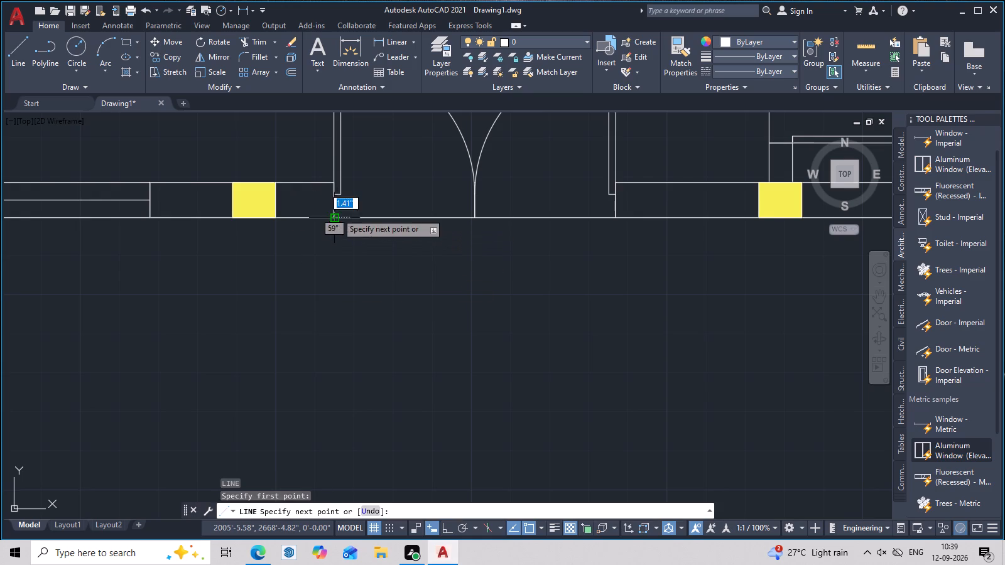